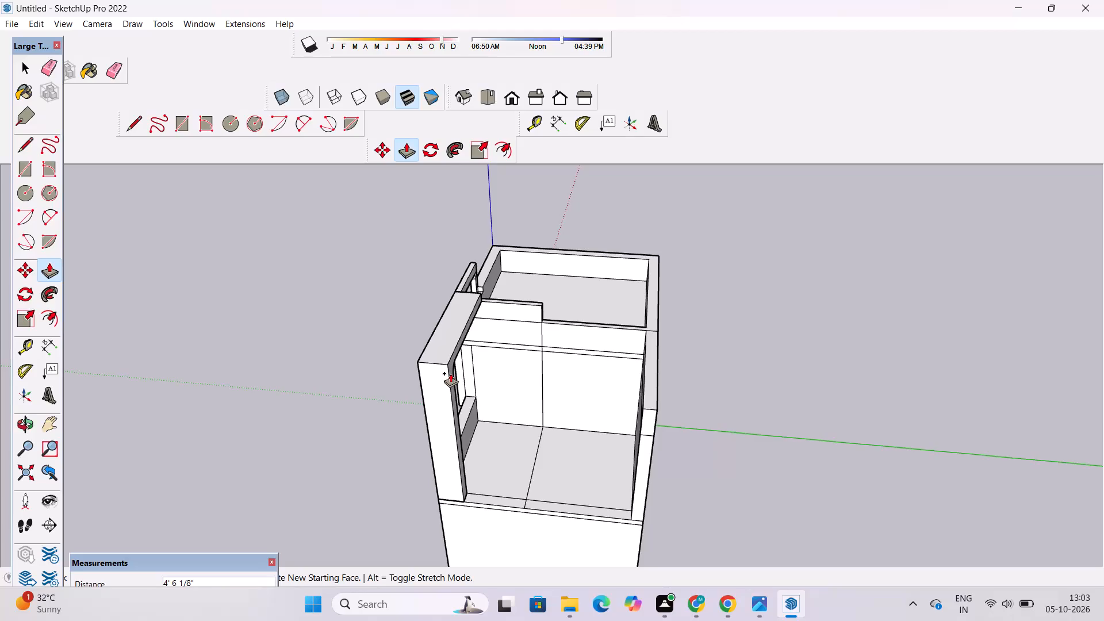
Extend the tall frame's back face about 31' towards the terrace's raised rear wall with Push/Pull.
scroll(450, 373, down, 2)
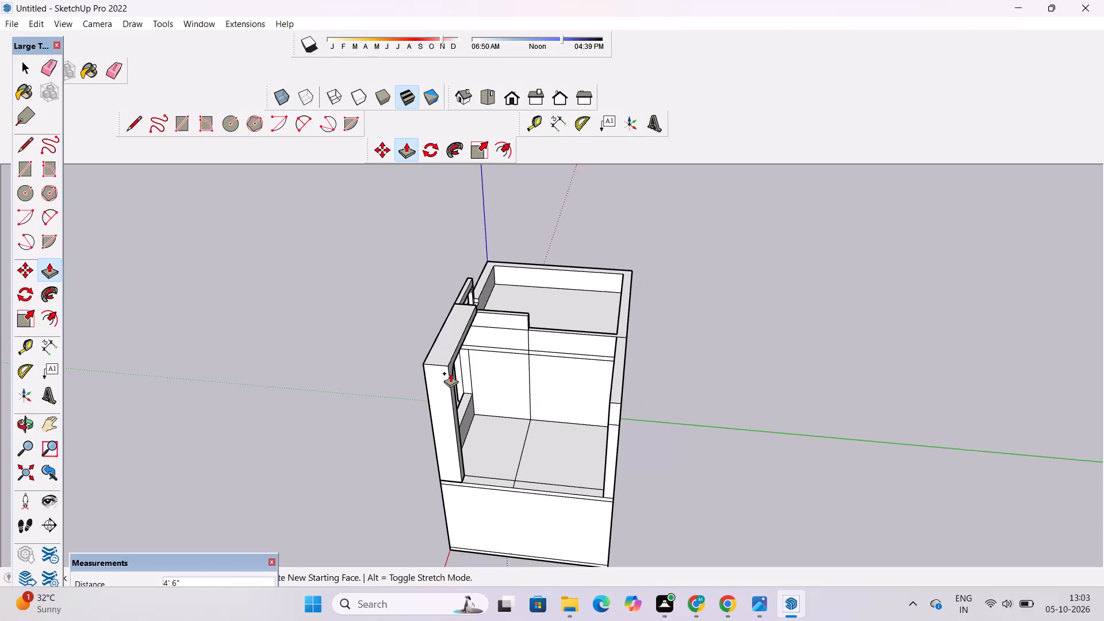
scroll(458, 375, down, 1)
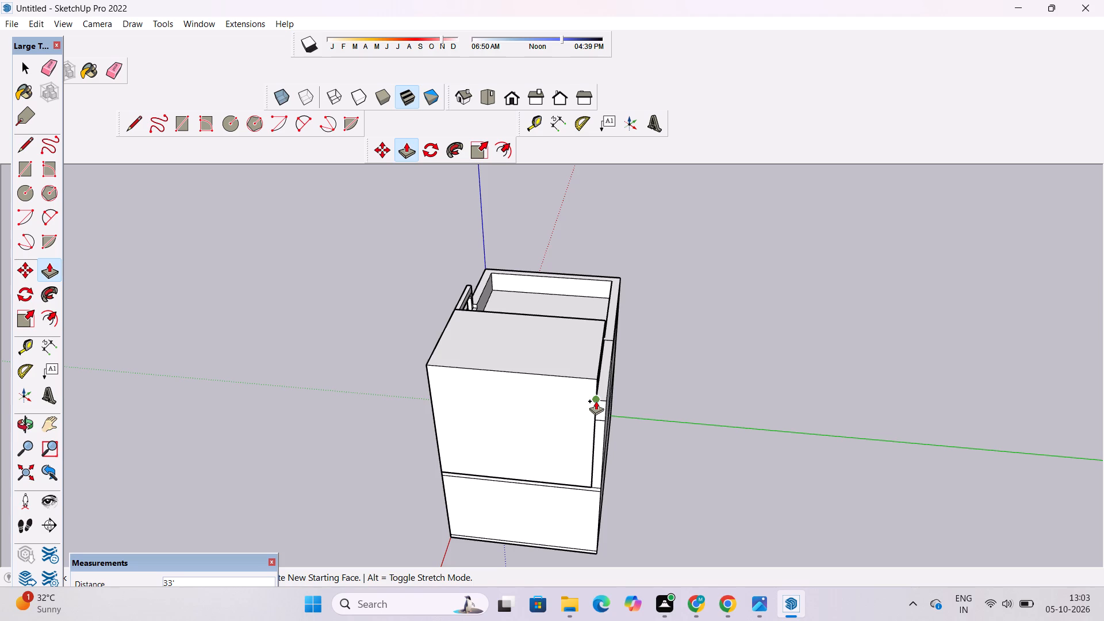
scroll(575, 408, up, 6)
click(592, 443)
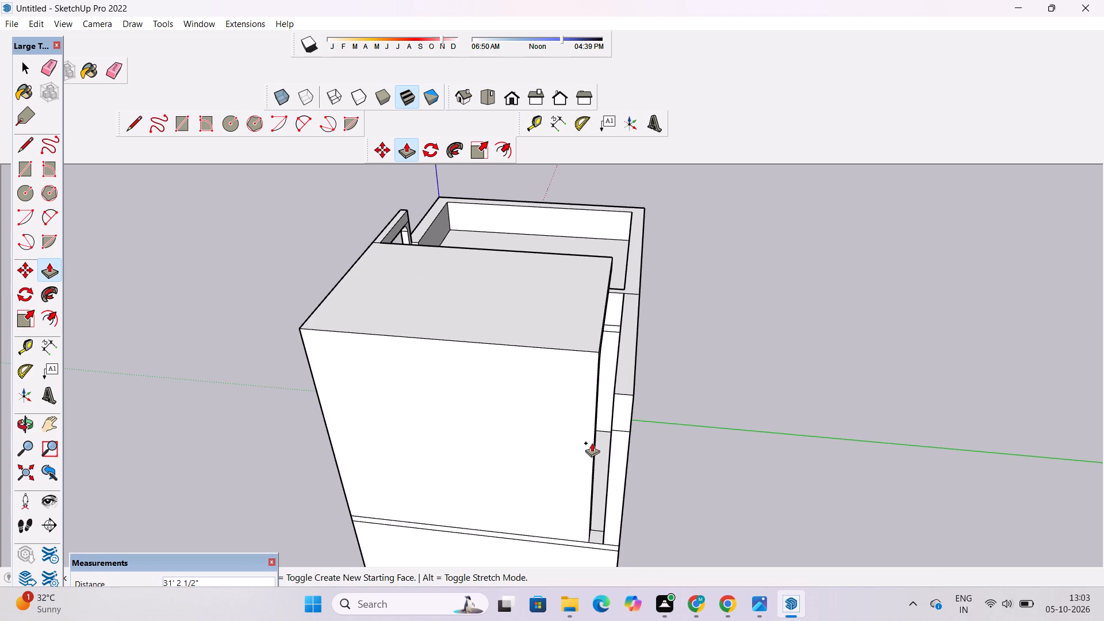
Examine the extended tall frame as terrace roof and side wall from the side, front and above.
key(o)
drag(772, 482, 534, 346)
scroll(388, 325, down, 6)
drag(288, 337, 559, 427)
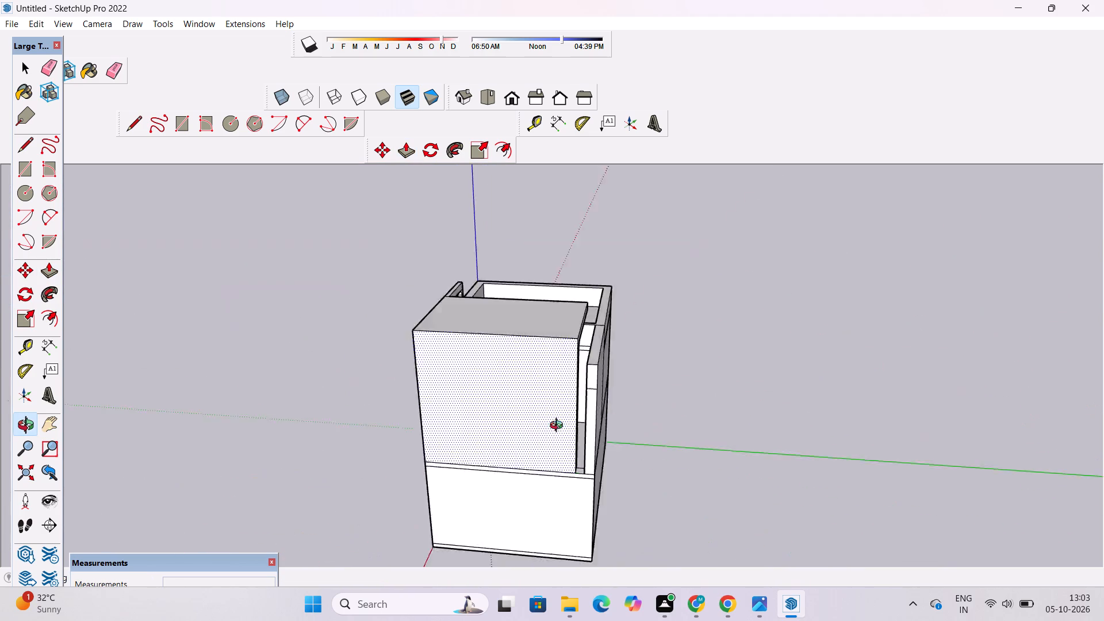
drag(559, 427, 1014, 368)
scroll(816, 326, up, 9)
scroll(596, 379, down, 5)
drag(674, 415, 599, 370)
scroll(540, 364, down, 4)
shift+drag(505, 369, 609, 353)
drag(612, 350, 619, 393)
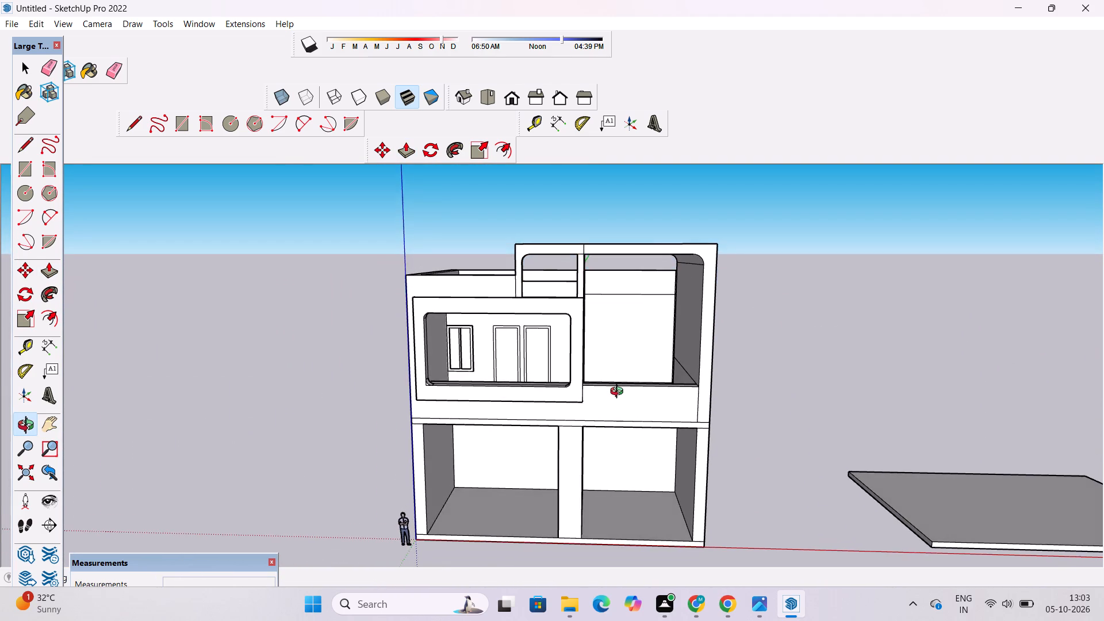
scroll(619, 393, down, 5)
shift+drag(629, 366, 630, 402)
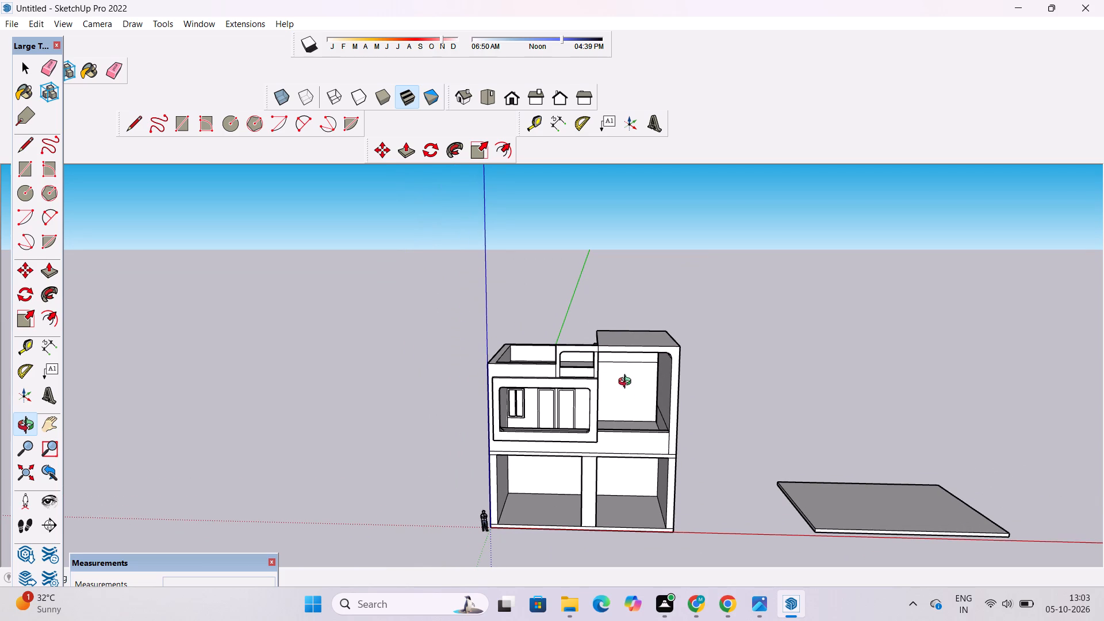
shift+drag(627, 379, 621, 429)
drag(711, 363, 618, 416)
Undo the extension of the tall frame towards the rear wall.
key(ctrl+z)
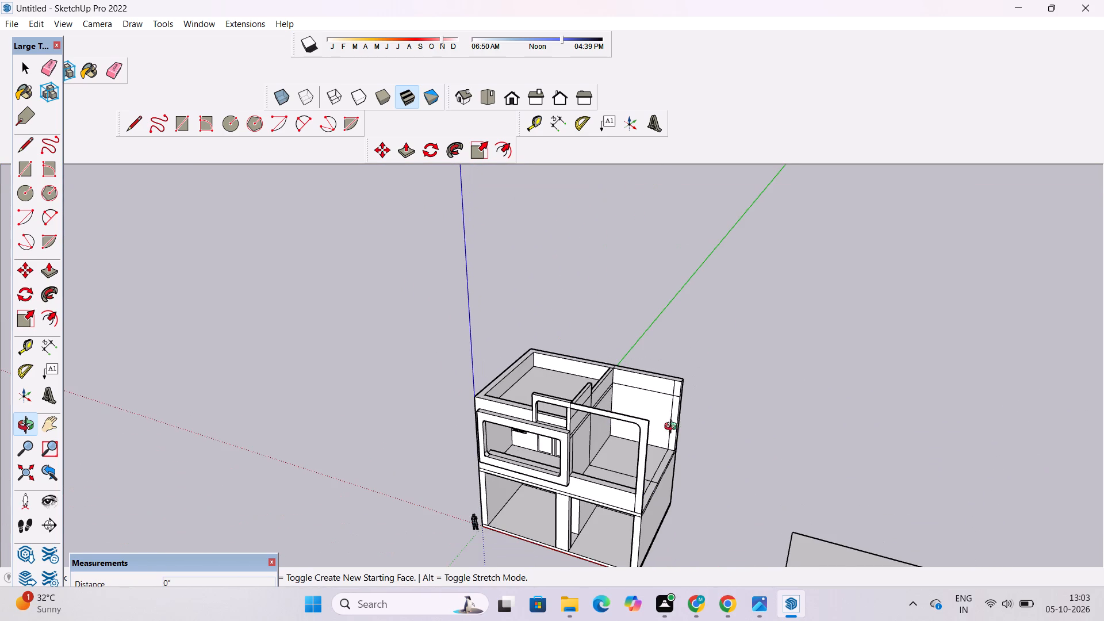
Erase the leftover horizontal and vertical edges on the inner face of the raised terrace rear wall.
scroll(697, 439, up, 3)
drag(691, 412, 660, 430)
scroll(608, 426, up, 4)
drag(608, 426, 788, 480)
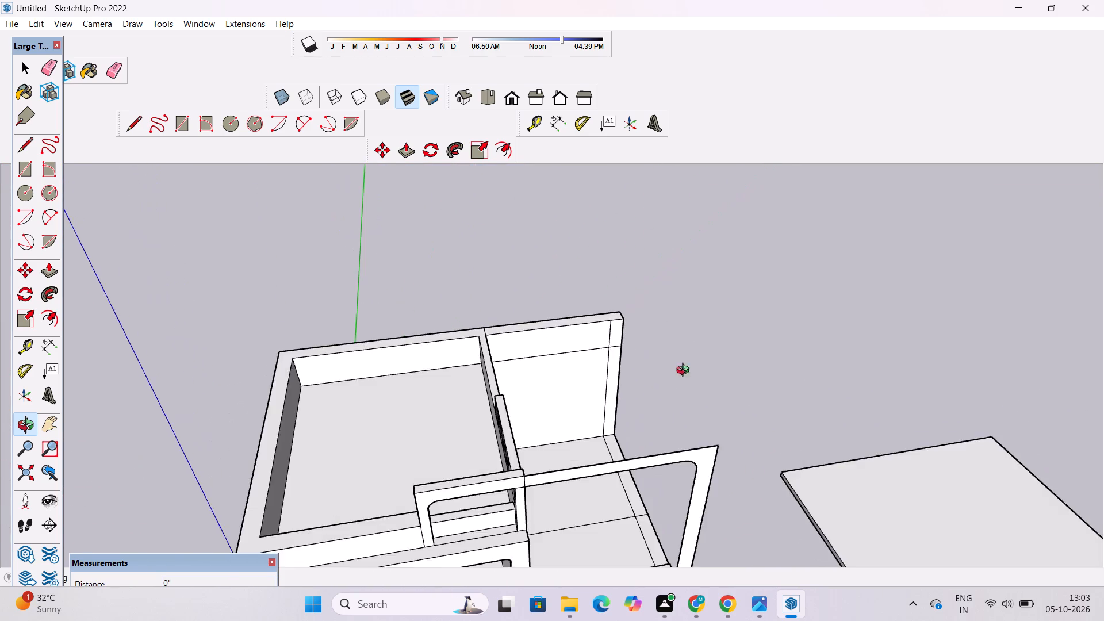
scroll(629, 353, up, 4)
drag(628, 366, 581, 367)
shift+drag(573, 347, 576, 367)
drag(576, 367, 557, 365)
shift+drag(555, 365, 558, 320)
drag(558, 320, 551, 350)
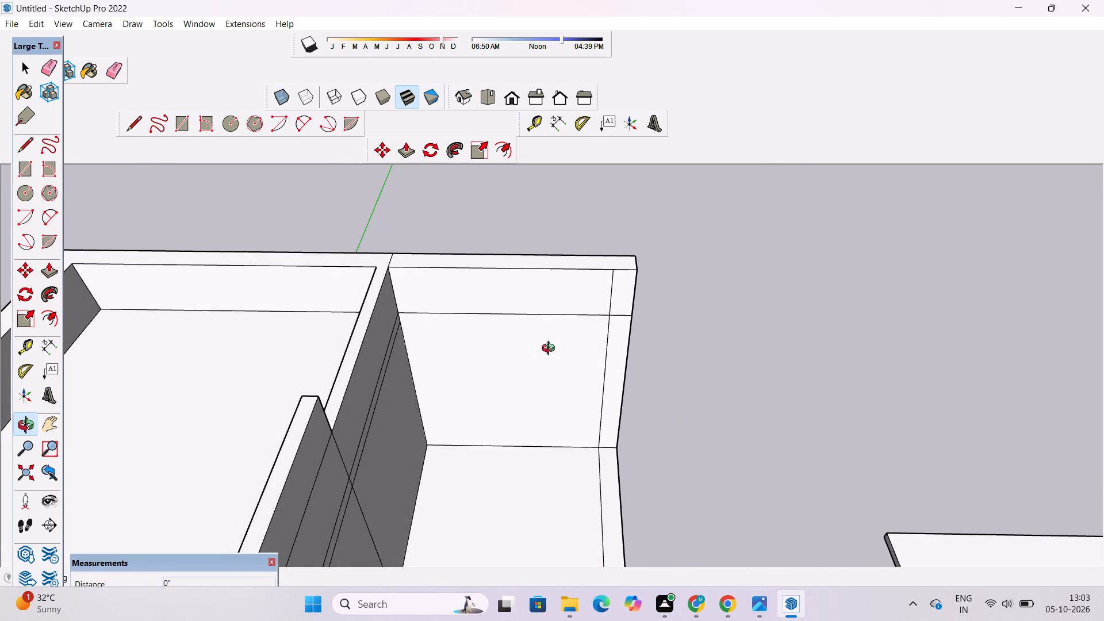
key(space)
key(e)
drag(570, 304, 572, 323)
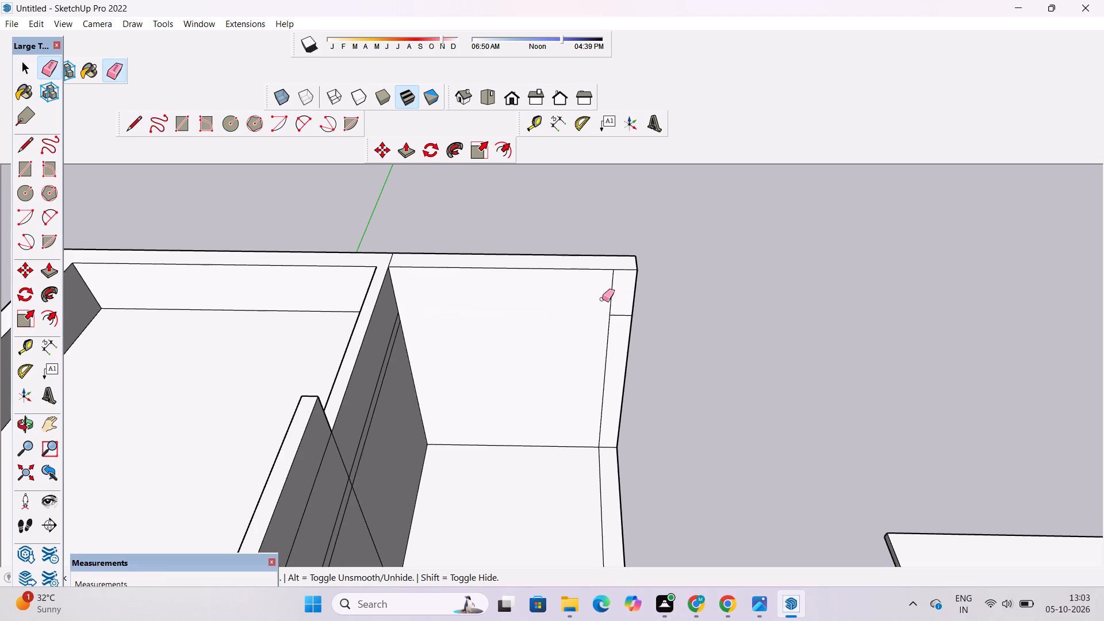
drag(608, 294, 611, 342)
drag(612, 310, 599, 381)
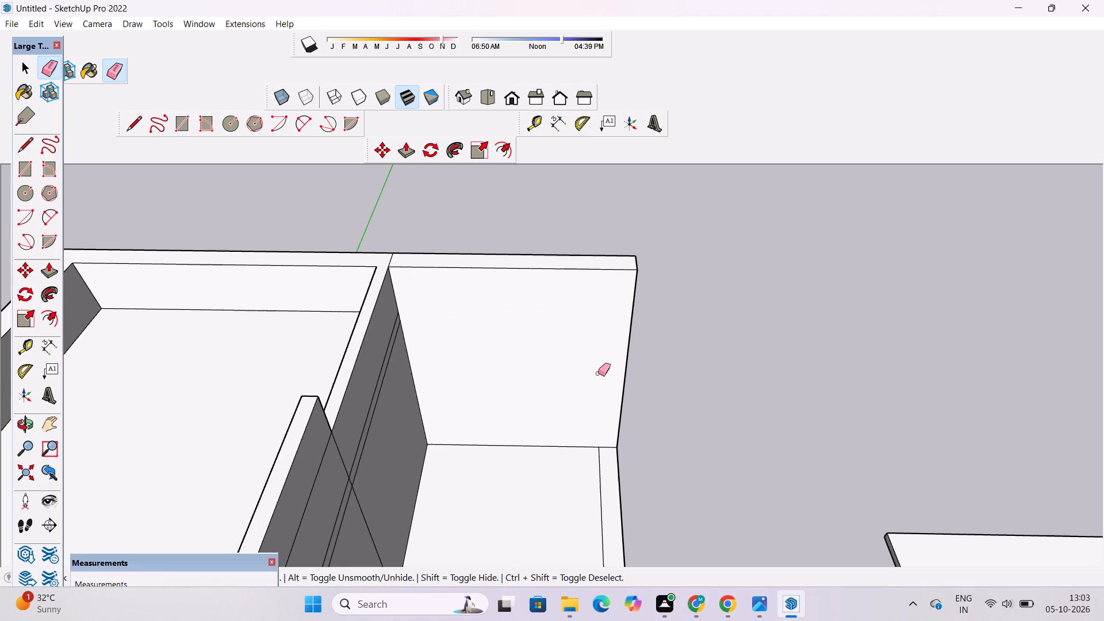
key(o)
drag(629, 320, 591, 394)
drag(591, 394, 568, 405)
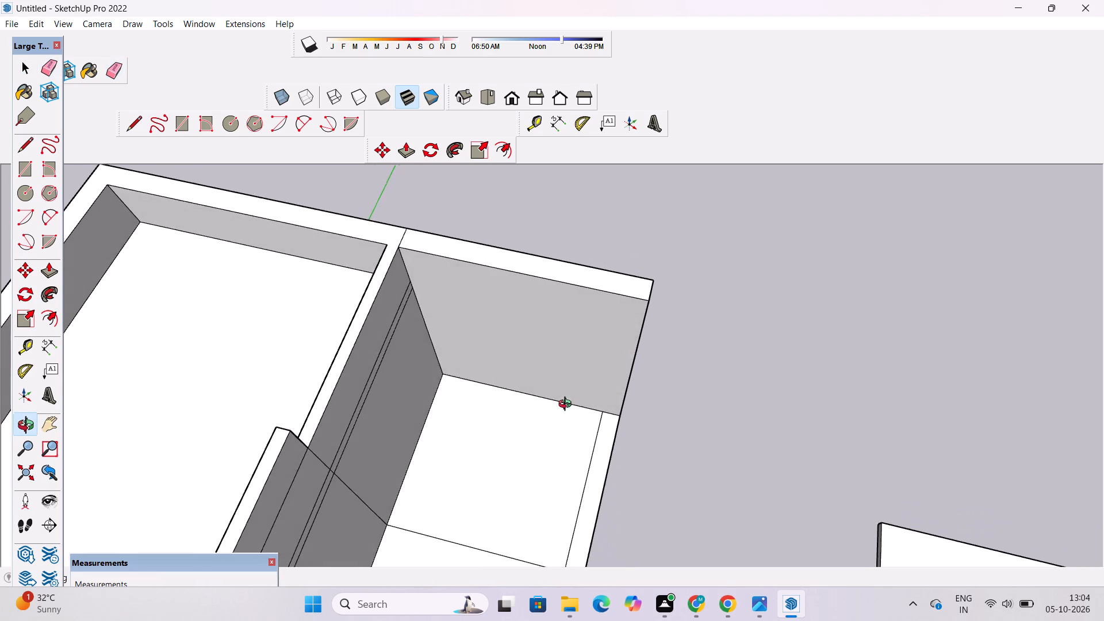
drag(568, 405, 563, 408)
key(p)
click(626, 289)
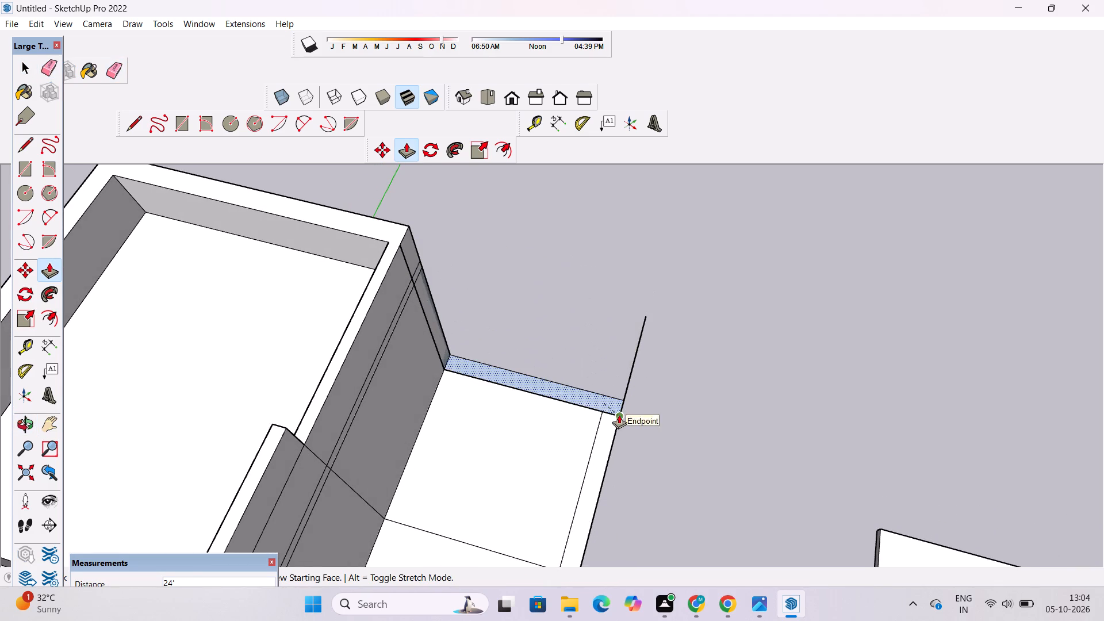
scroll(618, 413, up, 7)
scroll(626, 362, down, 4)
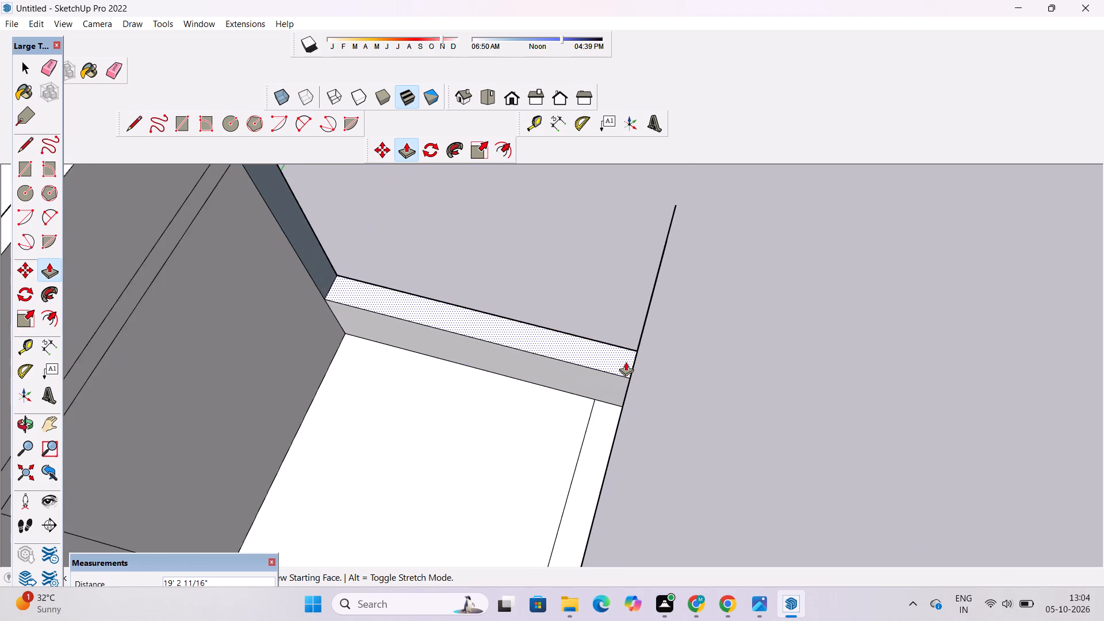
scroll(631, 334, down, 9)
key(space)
Examine the terrace's raised rear wall, its end face and its junction with the parapets from above and all sides.
text(o)
drag(811, 383, 657, 373)
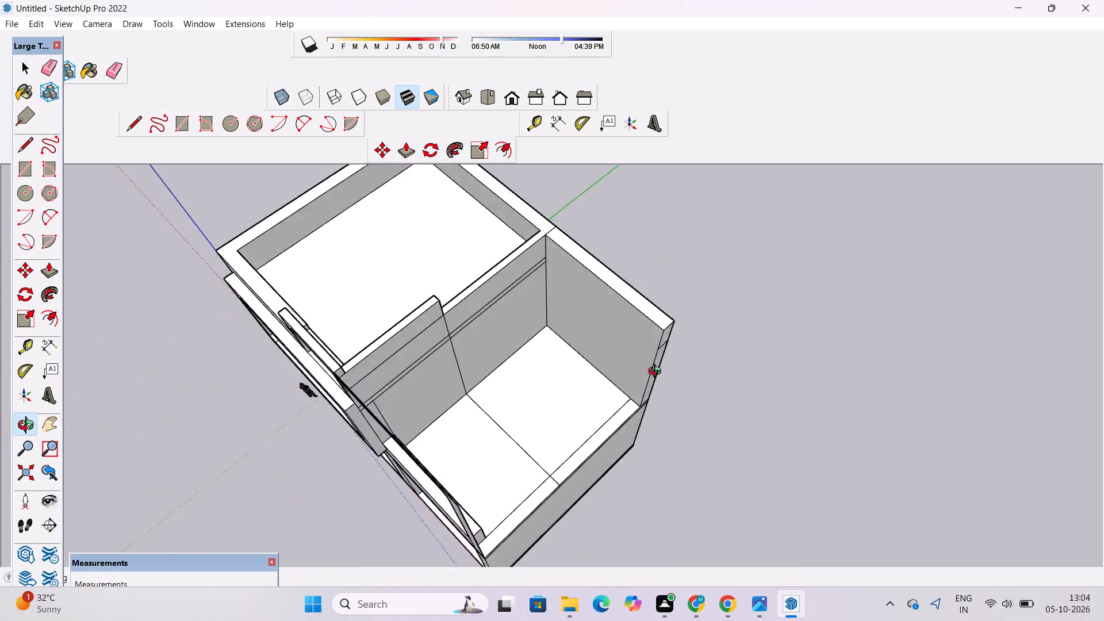
drag(657, 373, 613, 371)
scroll(607, 366, down, 4)
shift+drag(607, 366, 618, 405)
drag(698, 433, 651, 421)
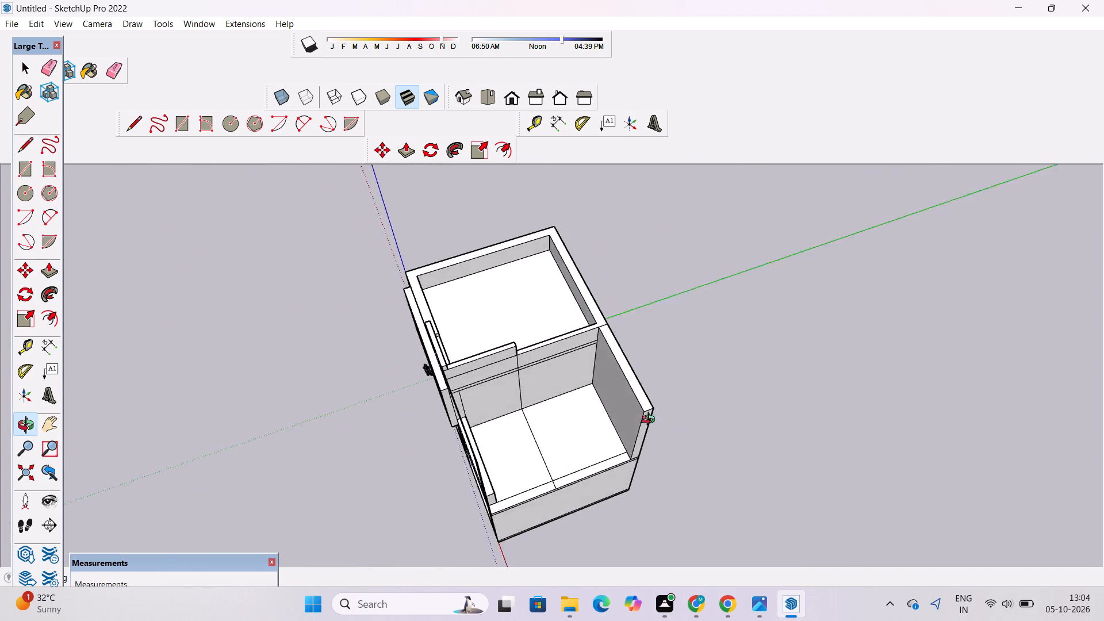
drag(651, 421, 599, 401)
drag(583, 385, 603, 434)
scroll(614, 436, up, 3)
shift+drag(617, 438, 592, 363)
drag(730, 405, 683, 414)
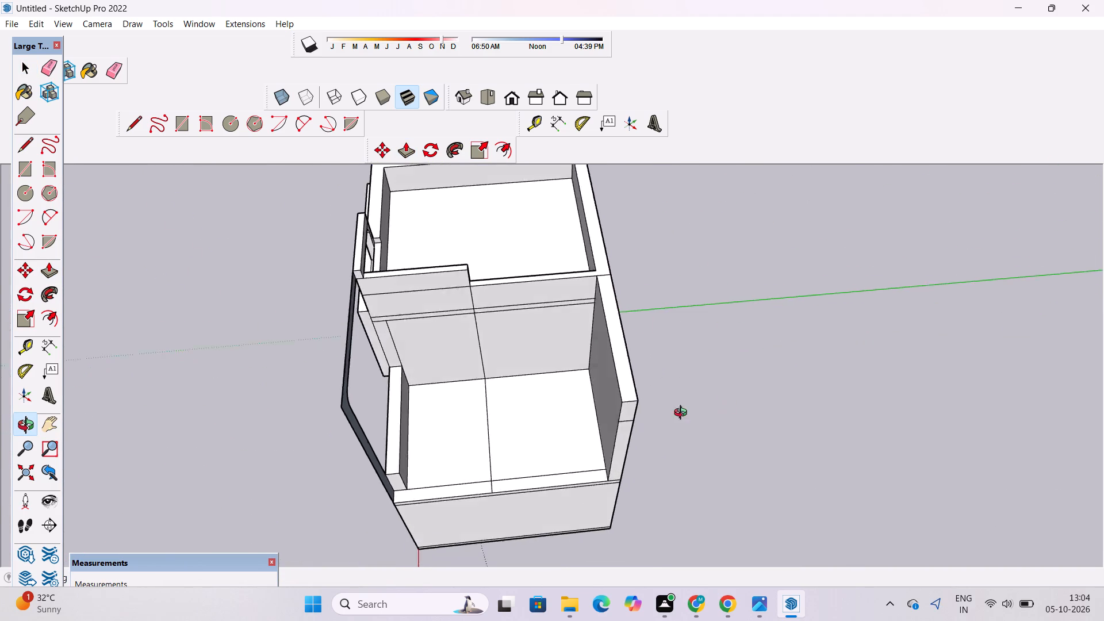
drag(683, 414, 526, 404)
shift+drag(525, 404, 533, 411)
drag(533, 411, 607, 438)
scroll(524, 440, up, 5)
drag(524, 440, 582, 435)
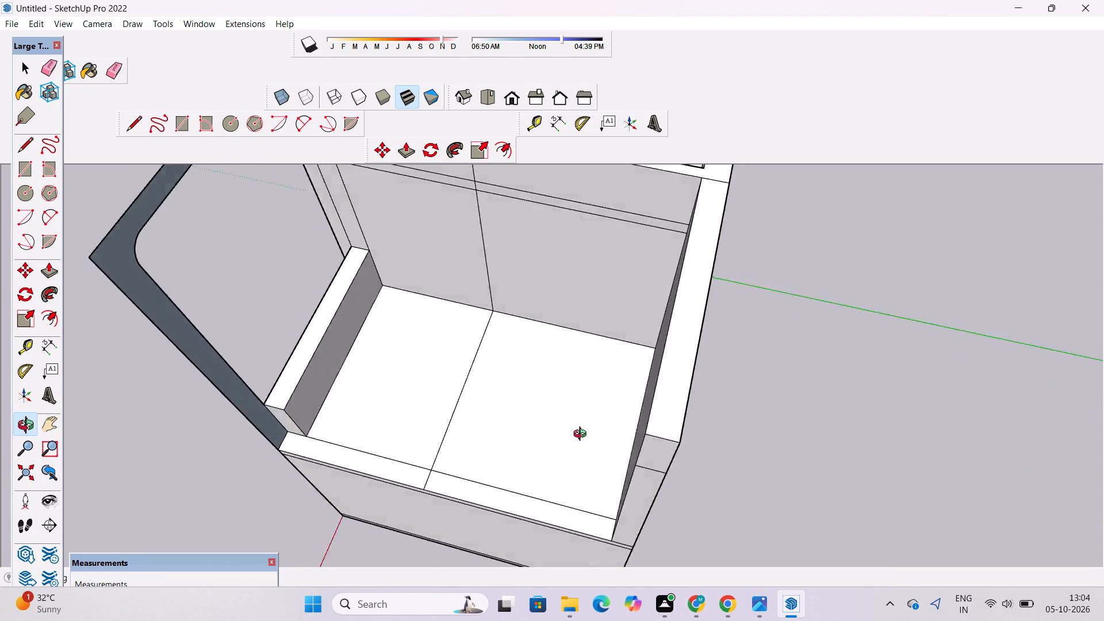
drag(582, 435, 770, 416)
scroll(666, 361, down, 4)
shift+drag(742, 315, 591, 393)
shift+scroll(588, 324, up, 3)
shift+click(588, 324)
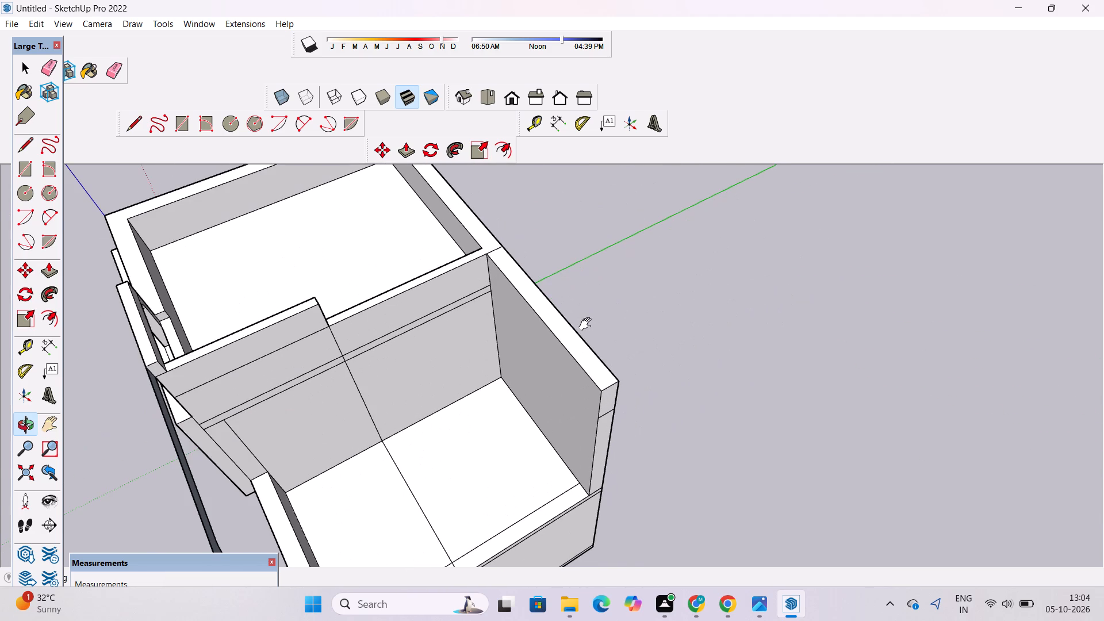
drag(597, 358, 580, 358)
shift+drag(573, 354, 700, 419)
scroll(660, 407, up, 4)
shift+drag(660, 408, 658, 401)
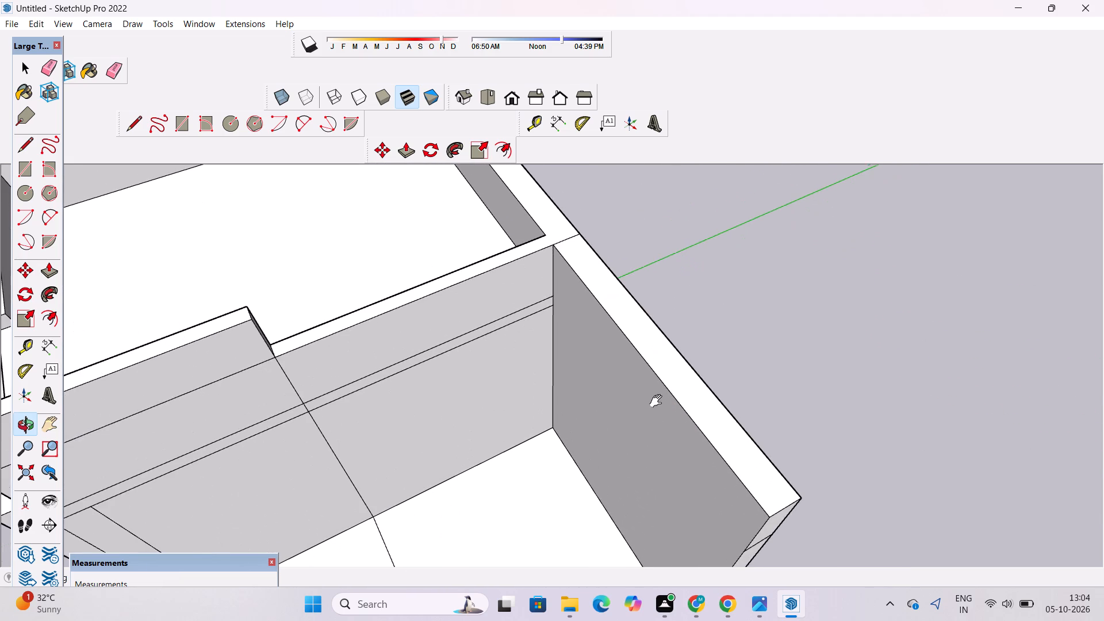
shift+drag(658, 401, 654, 385)
scroll(650, 378, up, 2)
Lower the top face of the terrace's rear wall with Push/Pull in two stages, the second by 1'.
key(p)
scroll(623, 296, down, 4)
click(699, 387)
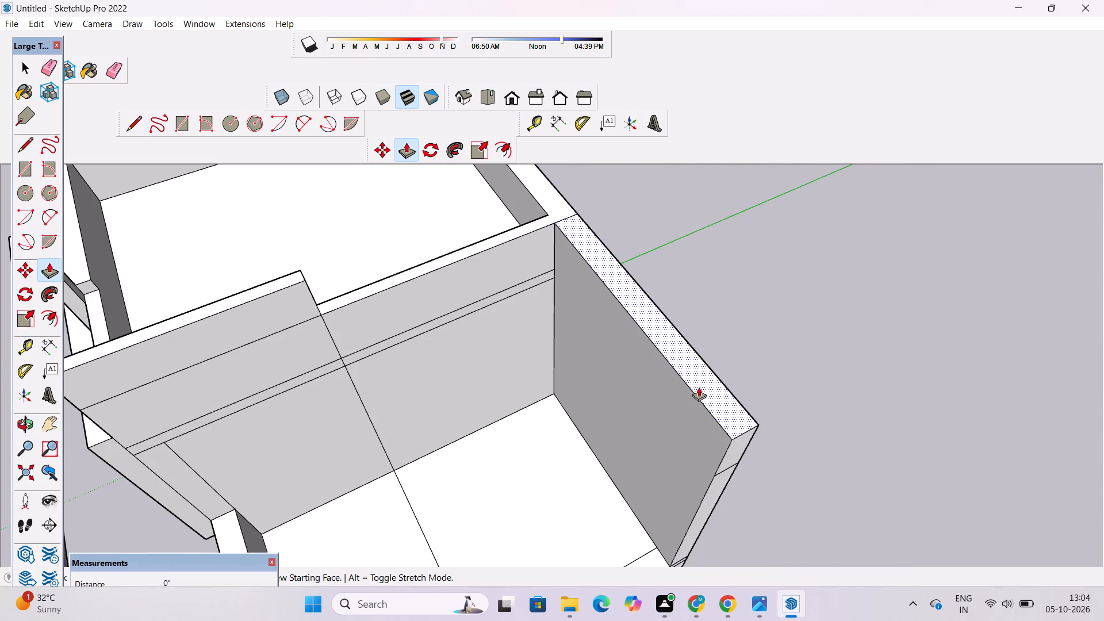
scroll(712, 443, down, 13)
scroll(678, 407, up, 3)
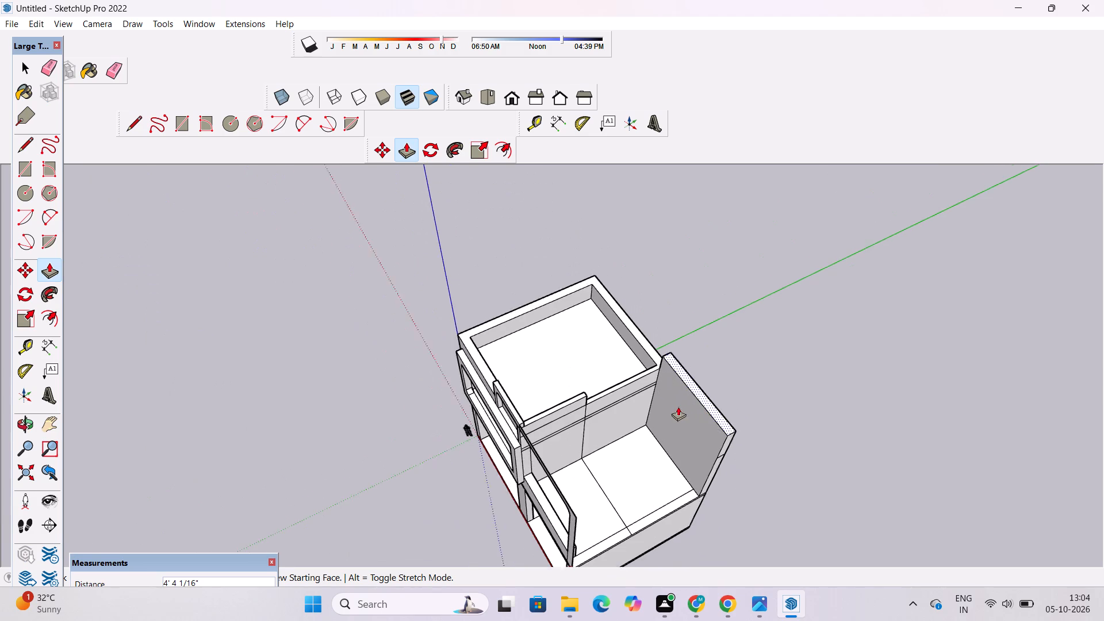
scroll(678, 407, up, 1)
click(733, 474)
scroll(595, 335, down, 5)
scroll(653, 427, up, 14)
click(738, 335)
scroll(738, 373, down, 2)
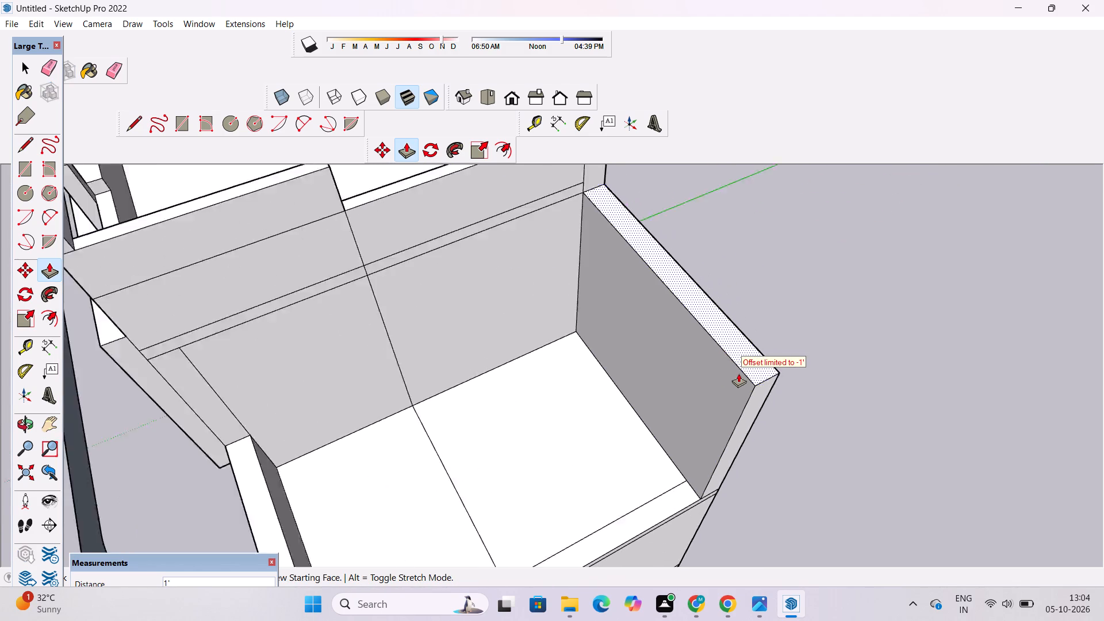
scroll(738, 373, down, 7)
click(737, 373)
Push the rear wall's remaining top face down 18' to the terrace floor level.
click(750, 370)
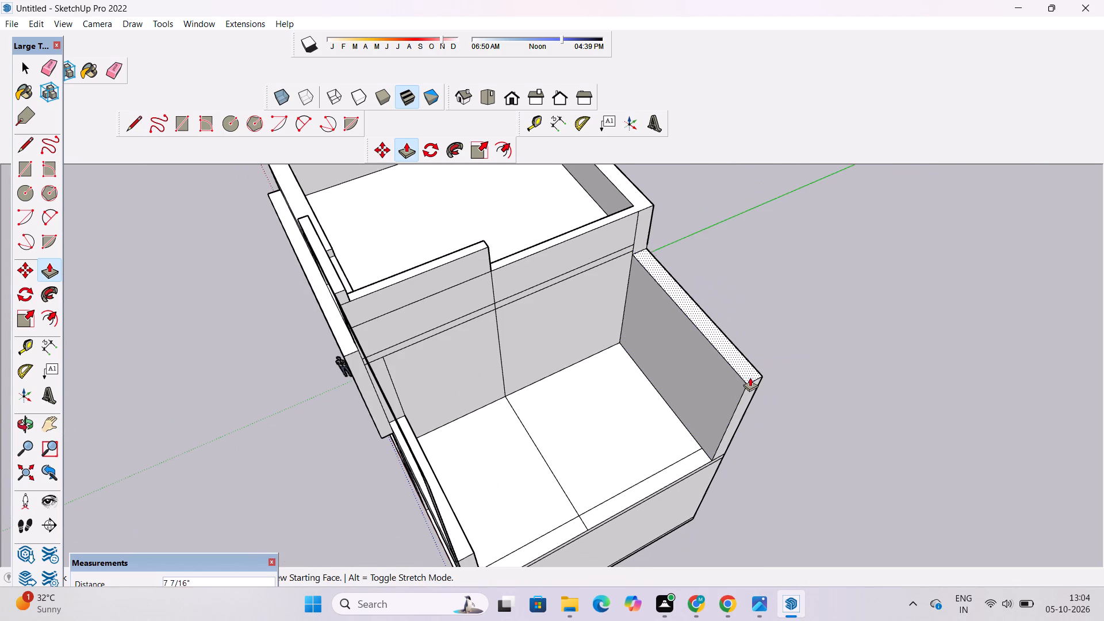
scroll(718, 459, up, 3)
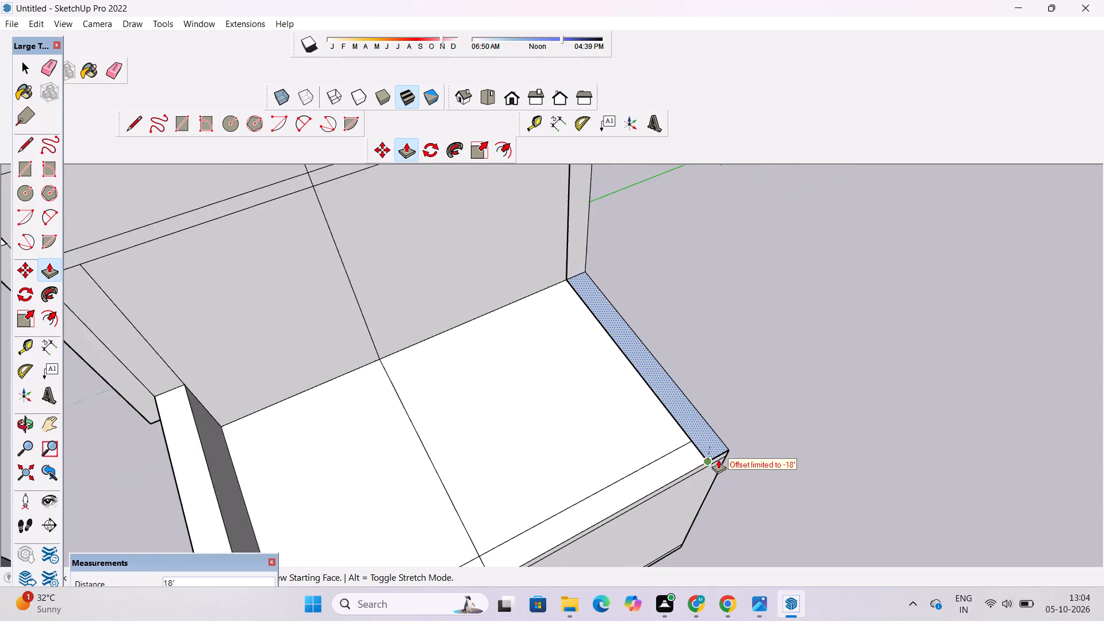
scroll(718, 459, up, 14)
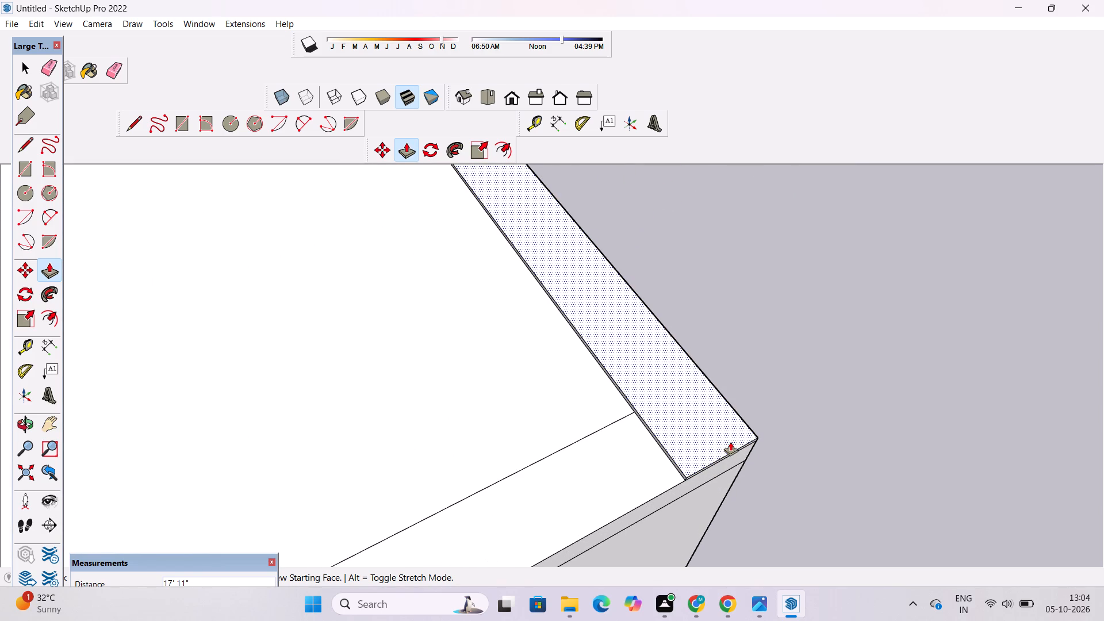
text(18')
key(Return)
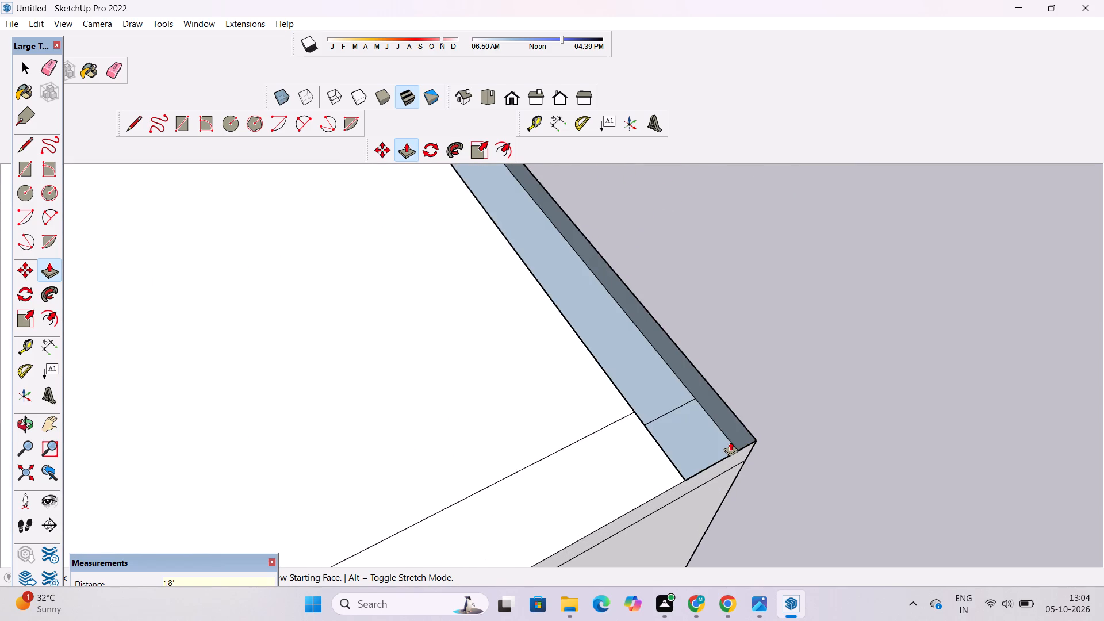
Draw a 2' line across the outer end of the open strip where the rear wall stood to close its face.
key(o)
scroll(694, 497, down, 6)
drag(756, 479, 717, 469)
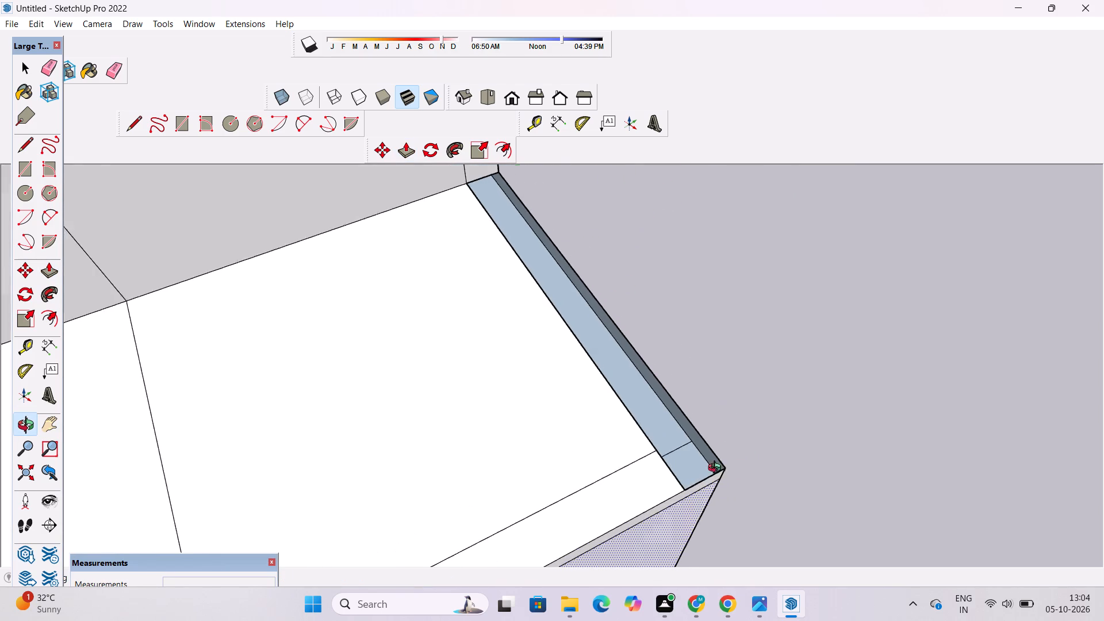
drag(717, 469, 623, 447)
shift+drag(636, 420, 644, 488)
scroll(644, 484, down, 4)
scroll(543, 327, up, 4)
drag(516, 341, 940, 493)
scroll(695, 327, up, 4)
shift+drag(694, 325, 602, 390)
drag(570, 398, 534, 401)
scroll(534, 401, up, 3)
key(l)
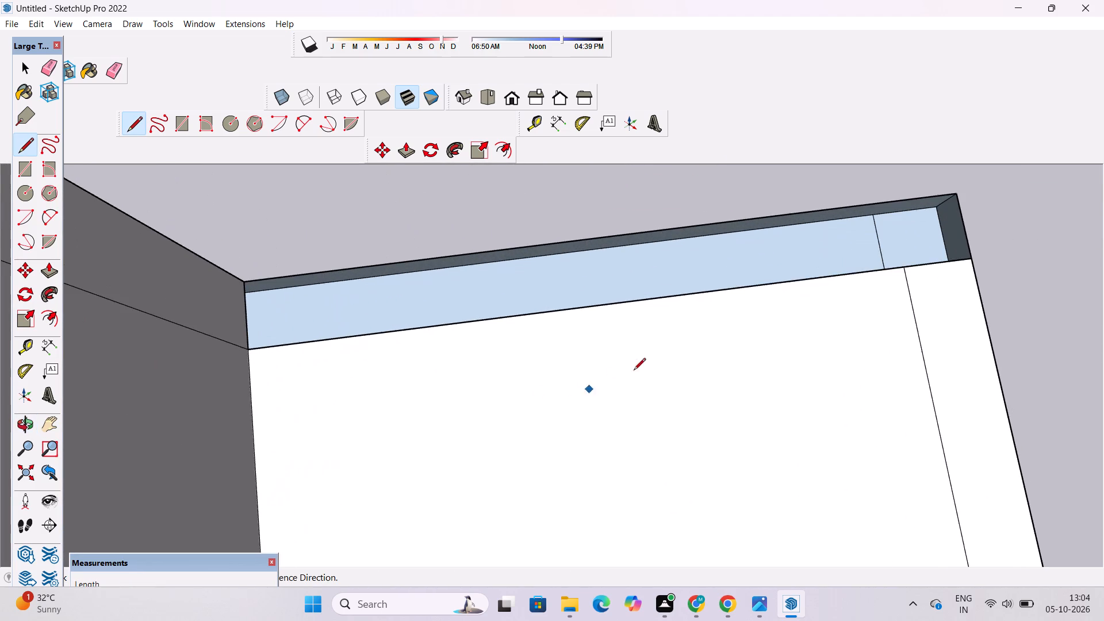
scroll(611, 357, down, 5)
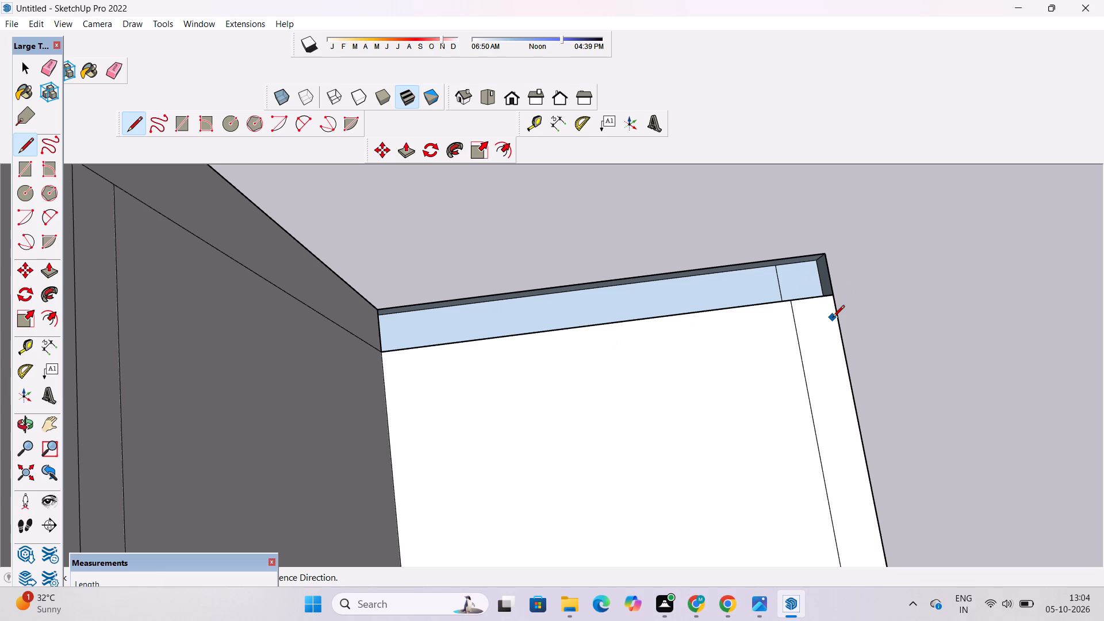
scroll(832, 320, down, 2)
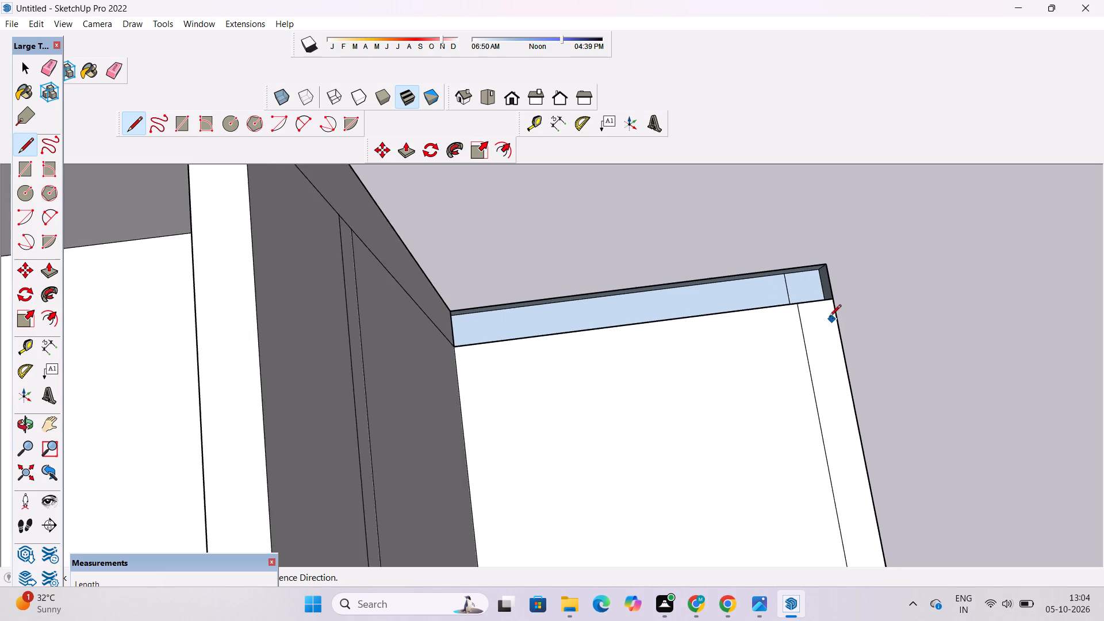
scroll(827, 293, up, 9)
click(843, 308)
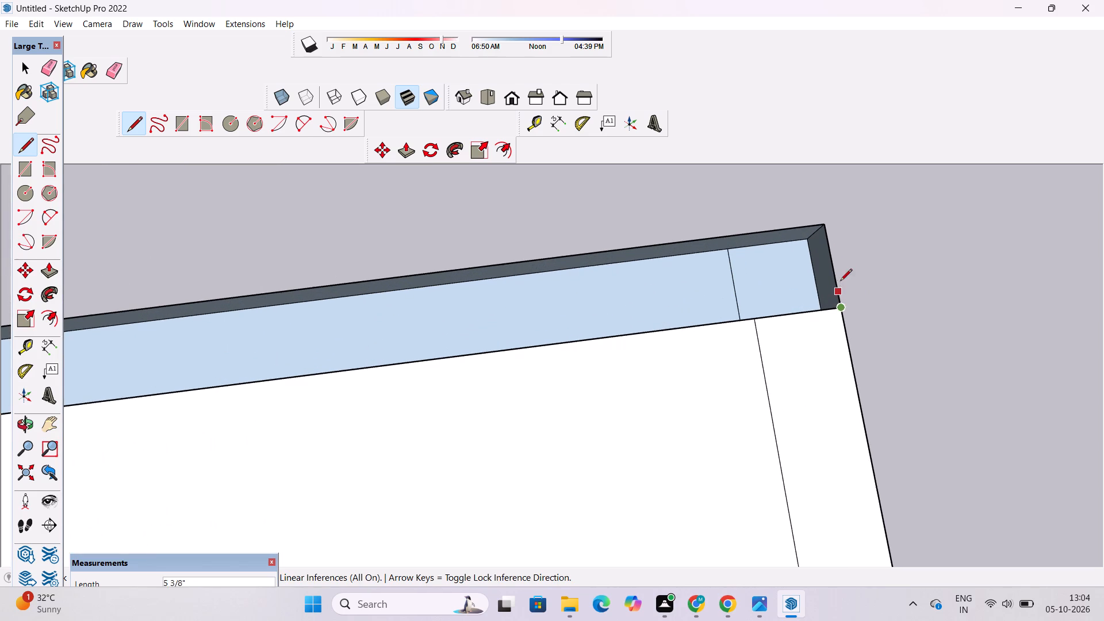
click(823, 225)
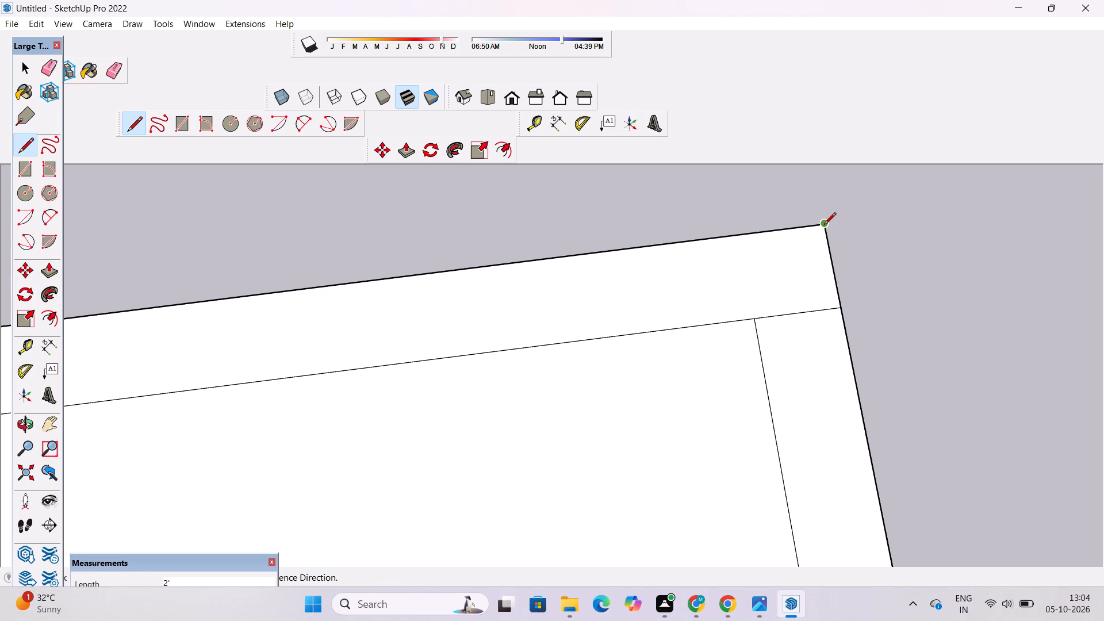
scroll(779, 243, down, 4)
key(space)
Examine the terrace, its edge strips and the tall frame from above, the front and the outer side.
text(o)
drag(806, 331, 784, 338)
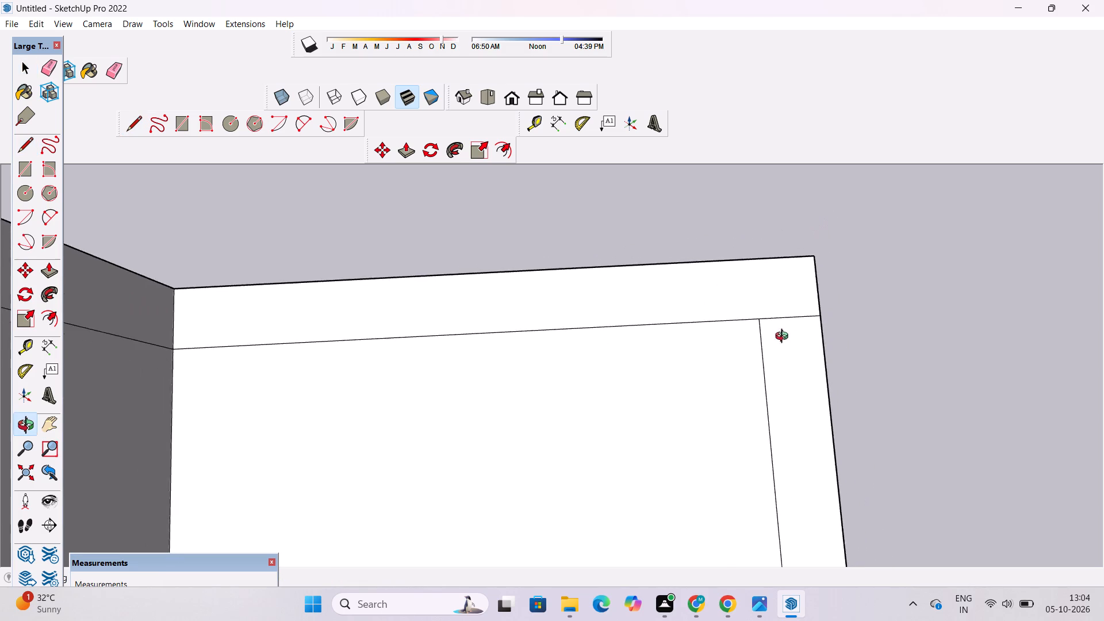
drag(784, 338, 709, 338)
scroll(697, 331, down, 5)
shift+drag(696, 330, 677, 330)
scroll(680, 297, down, 5)
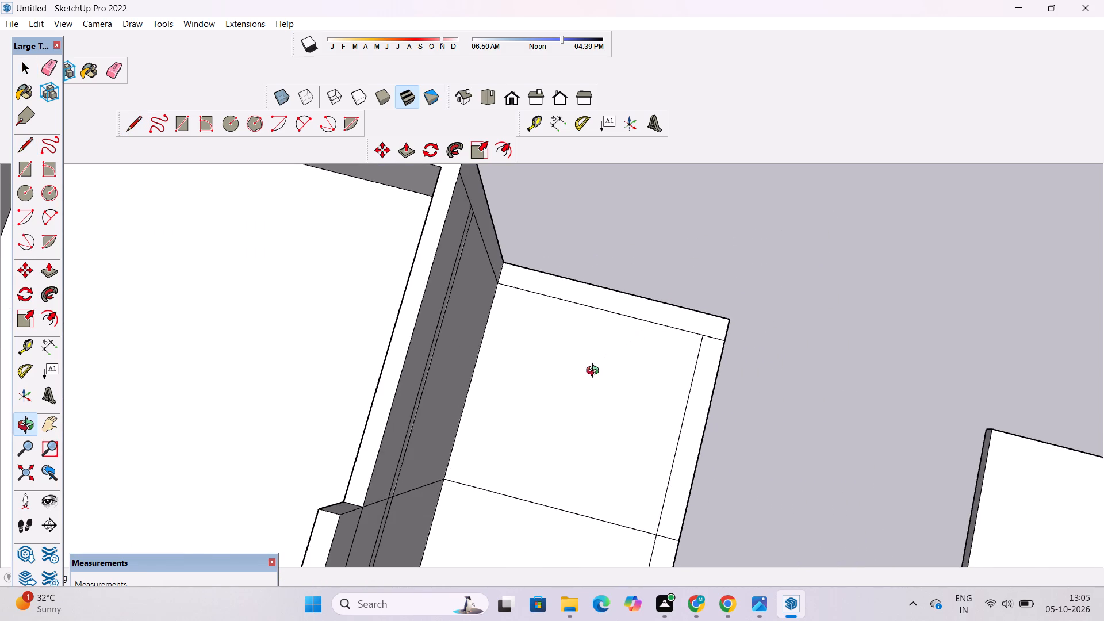
drag(595, 372, 654, 223)
scroll(655, 220, down, 6)
drag(691, 316, 701, 184)
shift+drag(702, 292, 647, 375)
drag(651, 422, 634, 478)
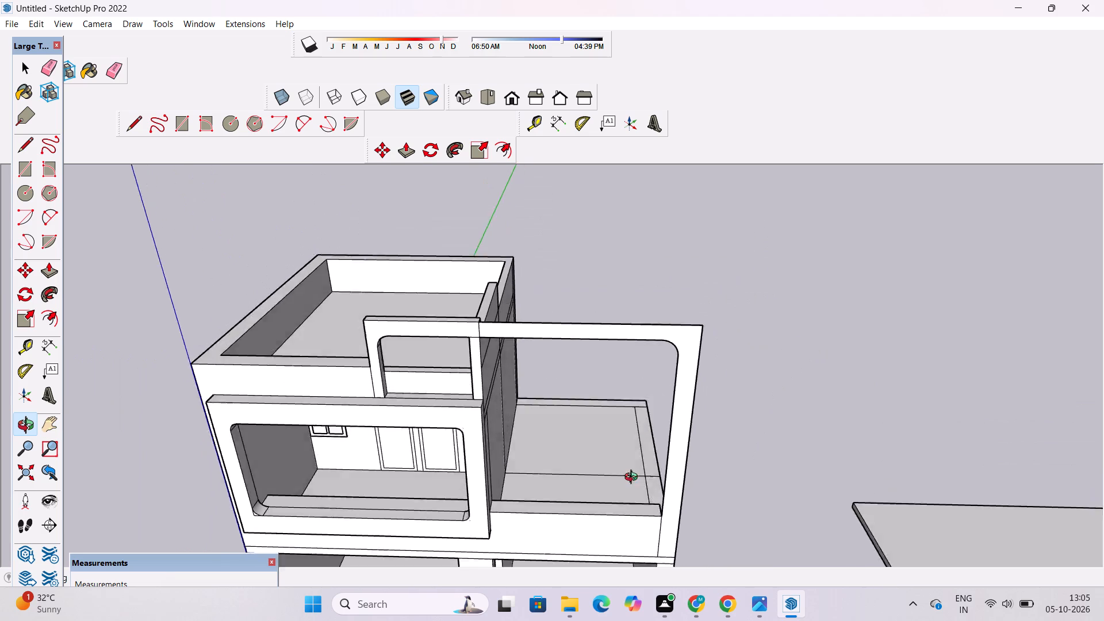
drag(634, 478, 630, 524)
scroll(650, 301, up, 4)
drag(668, 361, 545, 301)
scroll(545, 301, down, 6)
drag(685, 362, 397, 332)
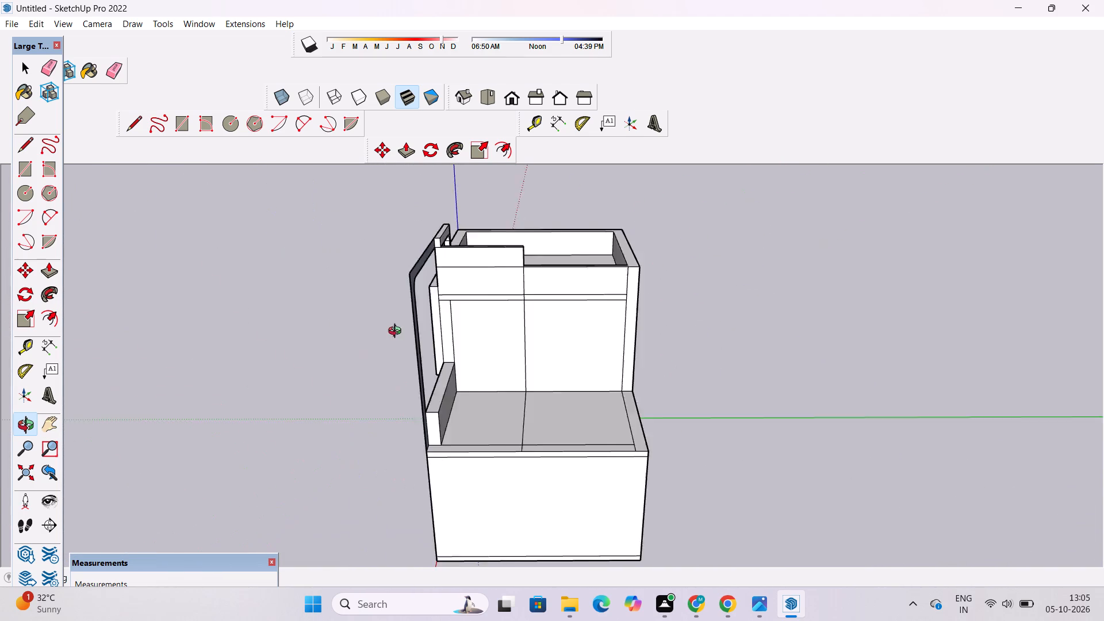
drag(397, 332, 374, 321)
scroll(469, 323, up, 2)
scroll(500, 294, down, 4)
scroll(433, 291, up, 3)
drag(534, 290, 400, 289)
scroll(394, 281, up, 2)
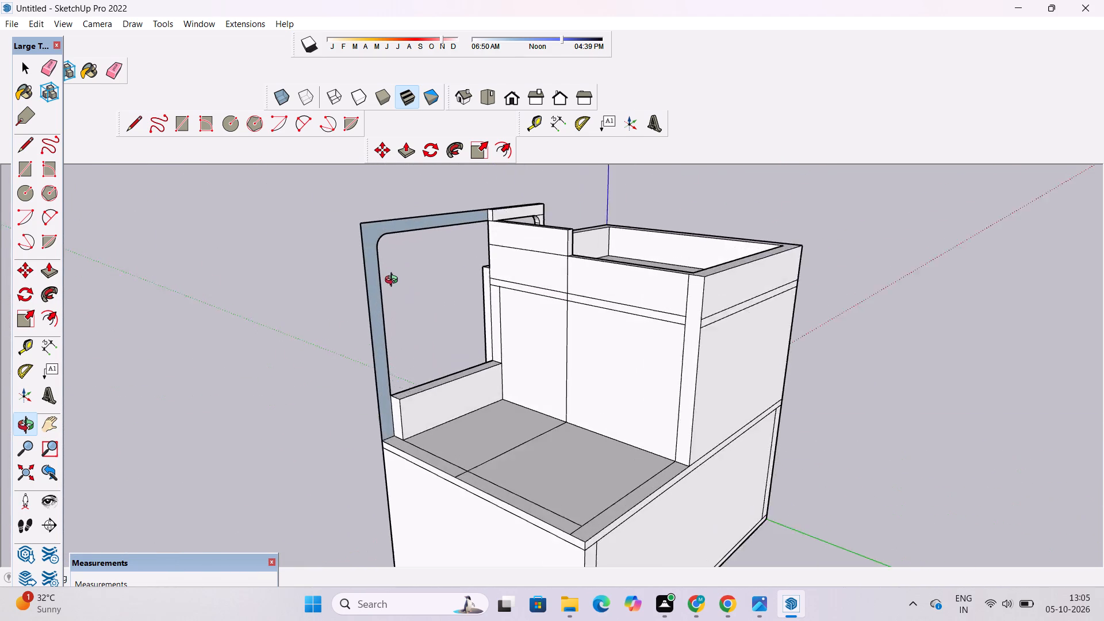
scroll(394, 281, up, 1)
shift+drag(390, 273, 399, 299)
drag(399, 299, 407, 312)
Draw a line about 73' long along the green axis, from the tall frame's inner upper corner back past the house.
key(l)
scroll(337, 289, up, 3)
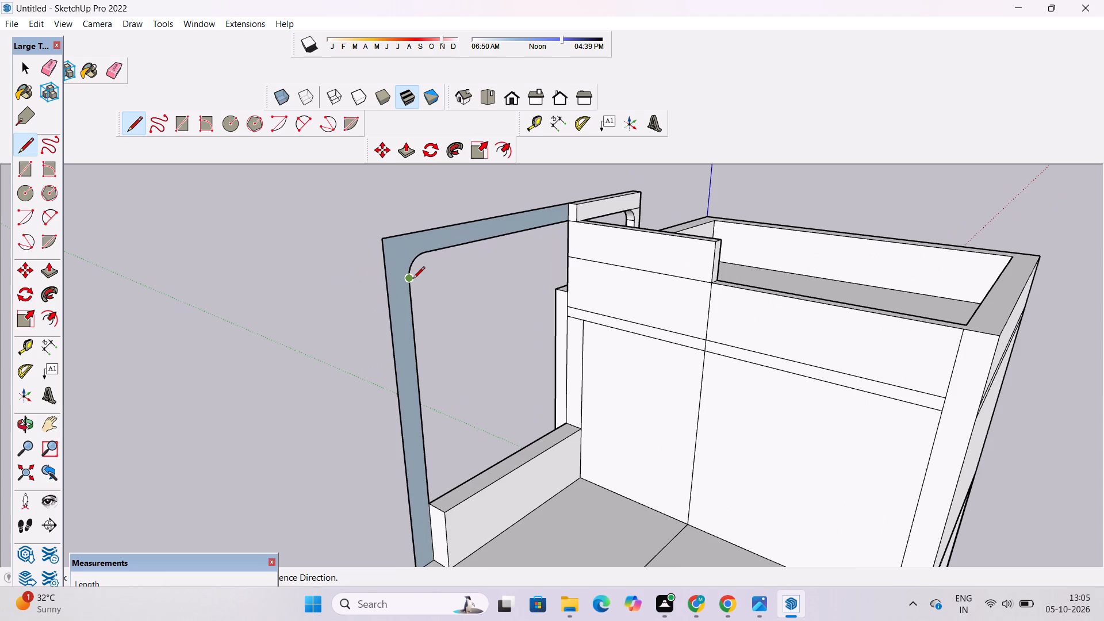
click(409, 281)
scroll(409, 281, down, 6)
scroll(496, 300, down, 6)
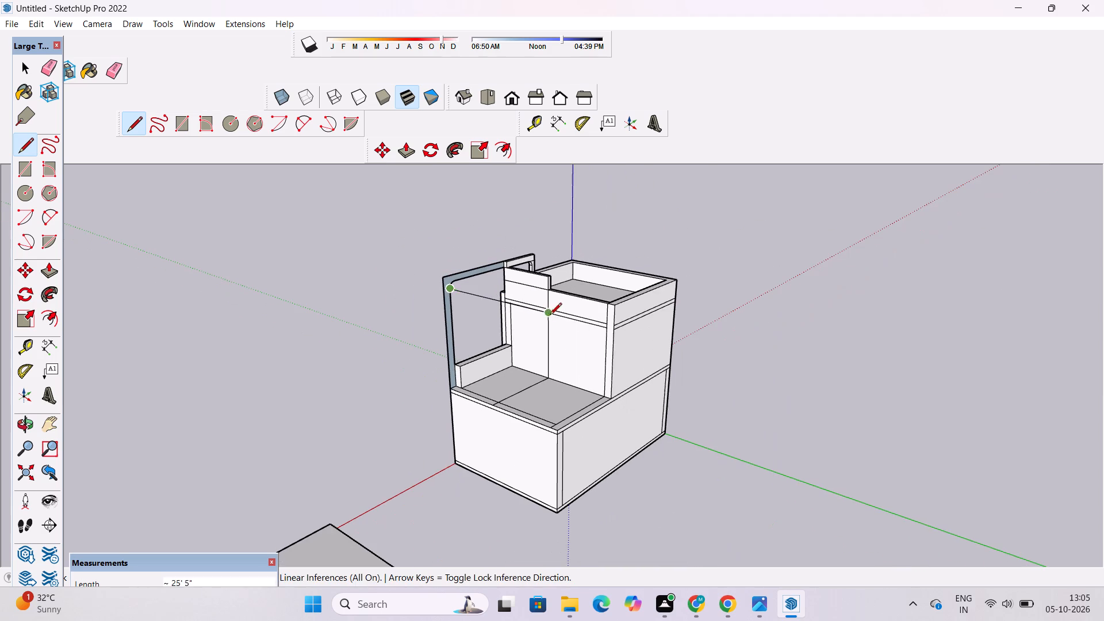
click(734, 363)
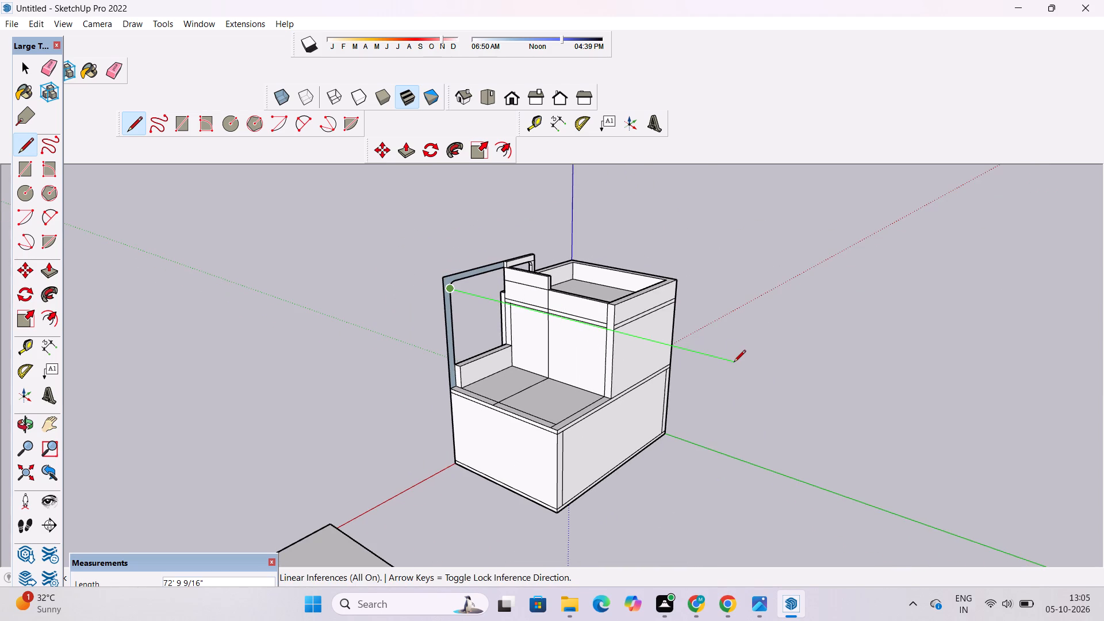
key(space)
Examine how the long line from the frame runs over the terrace and past its rear corner, viewed from several sides.
key(o)
scroll(452, 309, down, 5)
drag(440, 328, 658, 393)
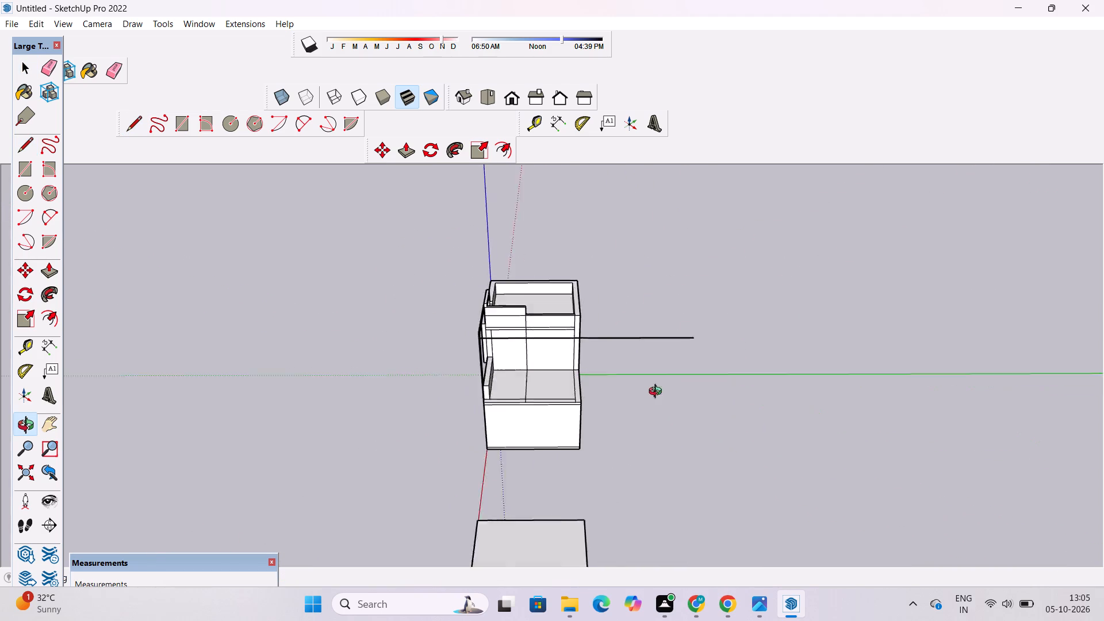
drag(658, 393, 746, 395)
scroll(577, 362, up, 8)
shift+drag(577, 367, 563, 336)
scroll(563, 335, up, 1)
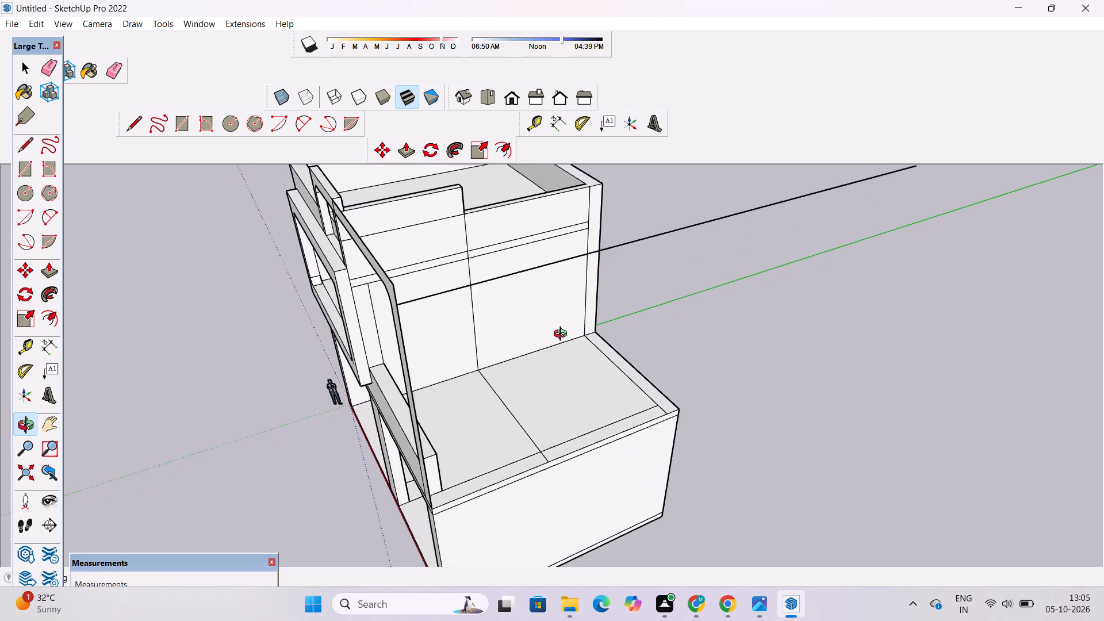
scroll(563, 335, up, 1)
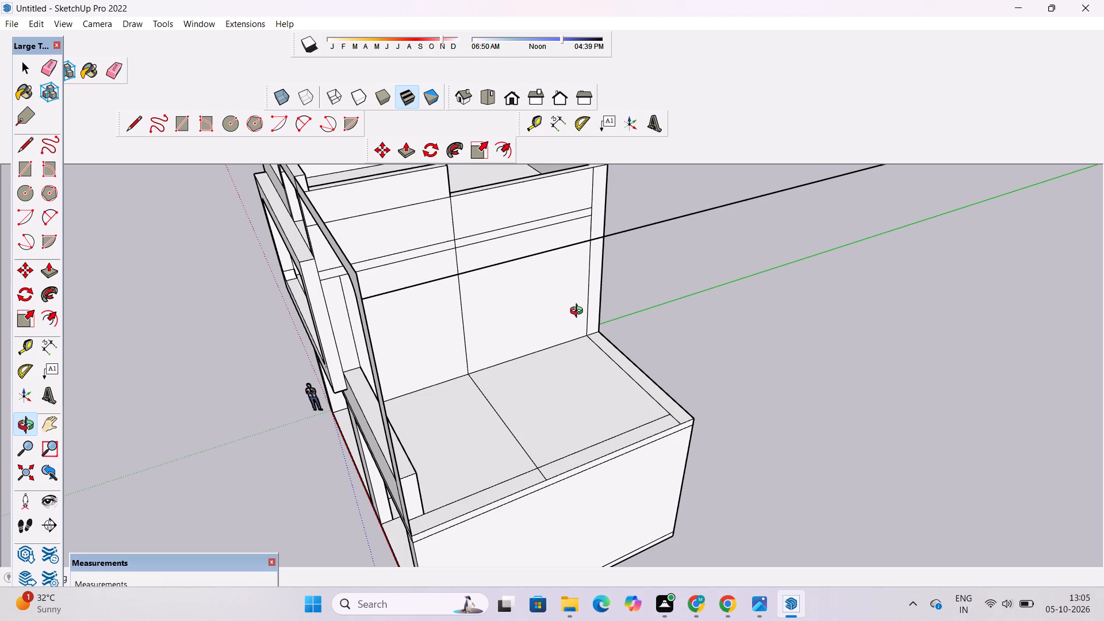
scroll(579, 312, down, 5)
scroll(584, 329, up, 4)
drag(484, 349, 568, 358)
scroll(576, 364, down, 5)
drag(421, 402, 574, 386)
scroll(587, 271, up, 2)
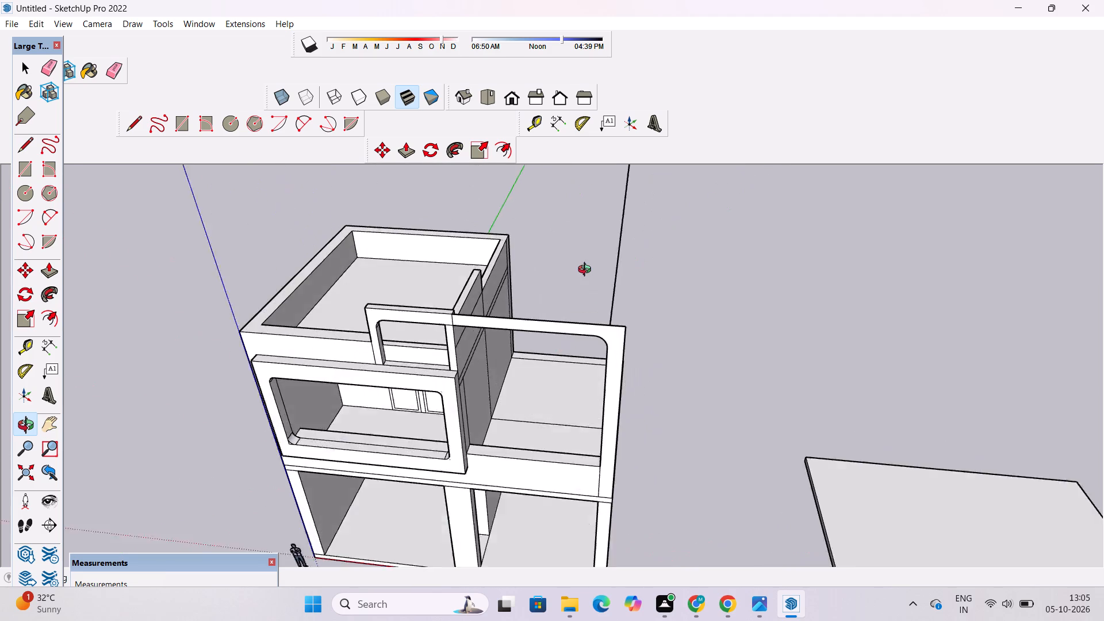
scroll(587, 271, up, 2)
drag(693, 322, 439, 317)
scroll(634, 381, up, 4)
shift+drag(640, 385, 580, 255)
drag(615, 285, 542, 375)
scroll(524, 346, down, 5)
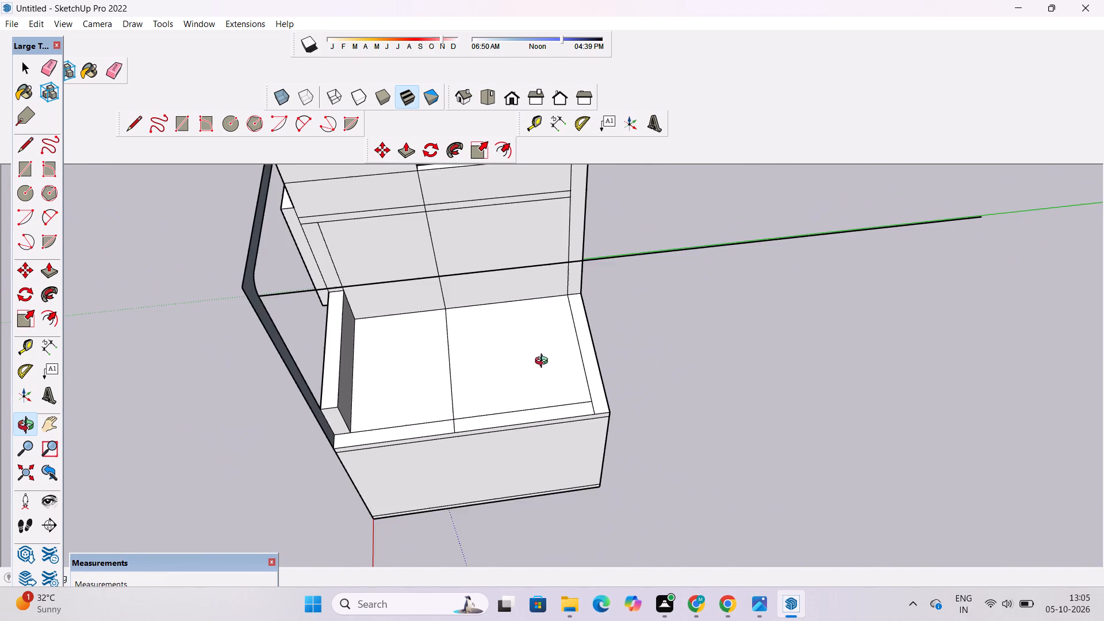
drag(600, 384, 580, 401)
shift+drag(574, 432, 528, 436)
scroll(540, 426, up, 3)
shift+drag(548, 423, 517, 421)
scroll(512, 416, down, 2)
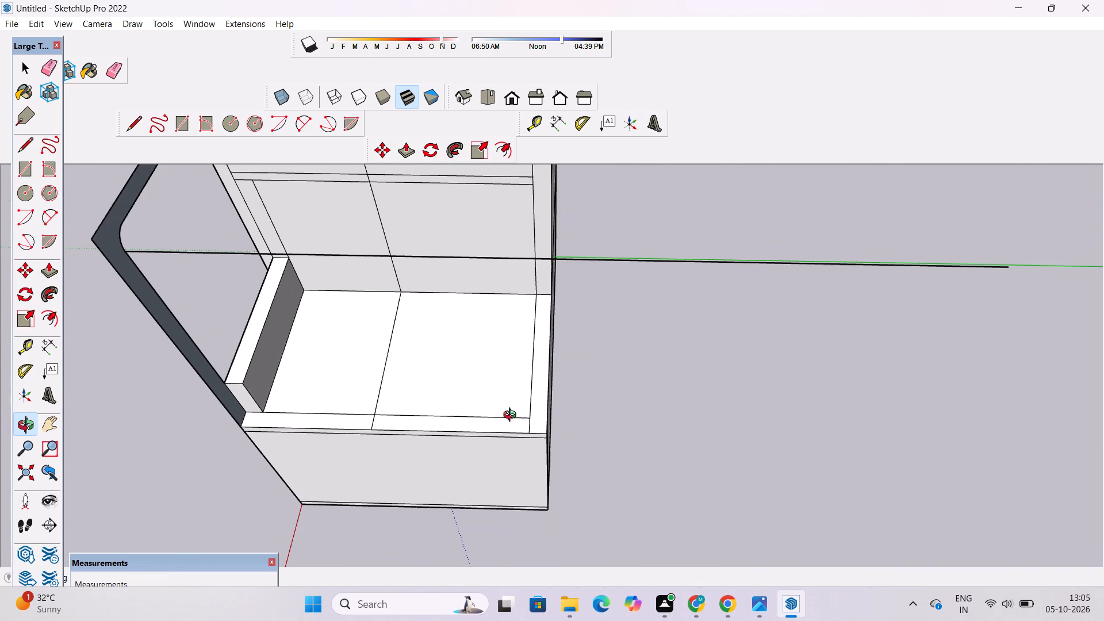
Draw a vertical line from the terrace floor's inner rear corner up to the long line, closing a side wall face behind the frame.
key(l)
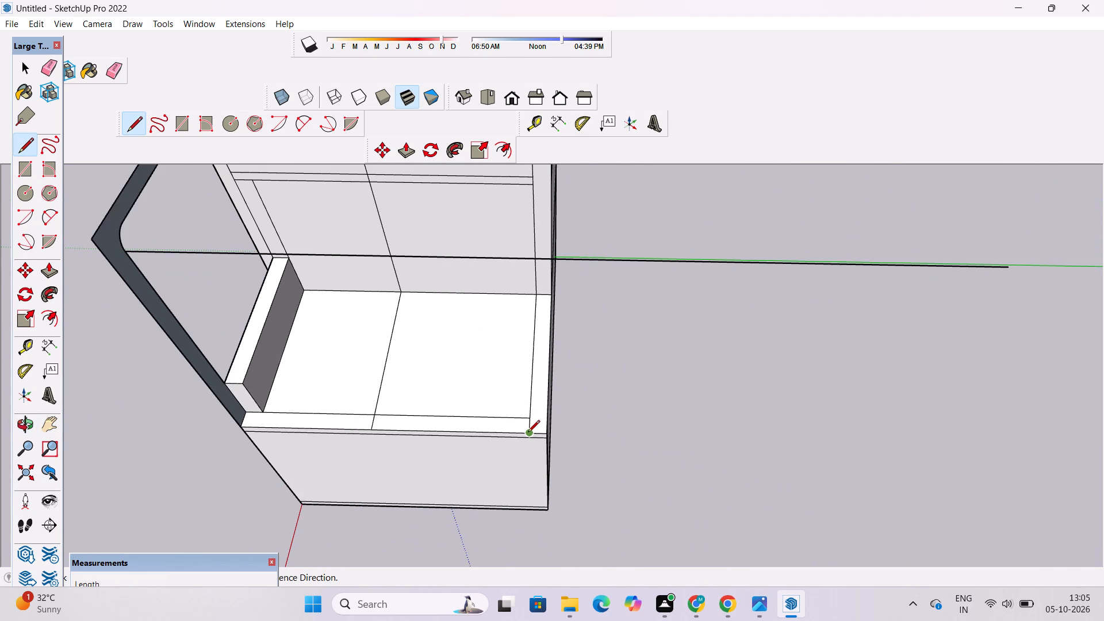
scroll(528, 433, down, 1)
scroll(517, 425, up, 3)
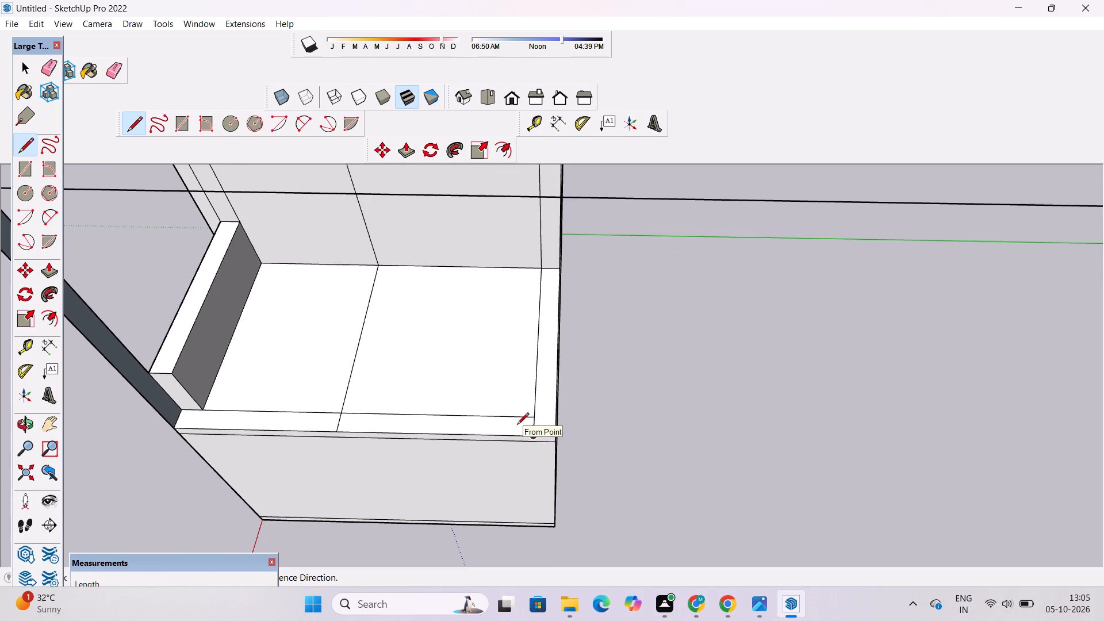
click(535, 417)
scroll(535, 417, down, 4)
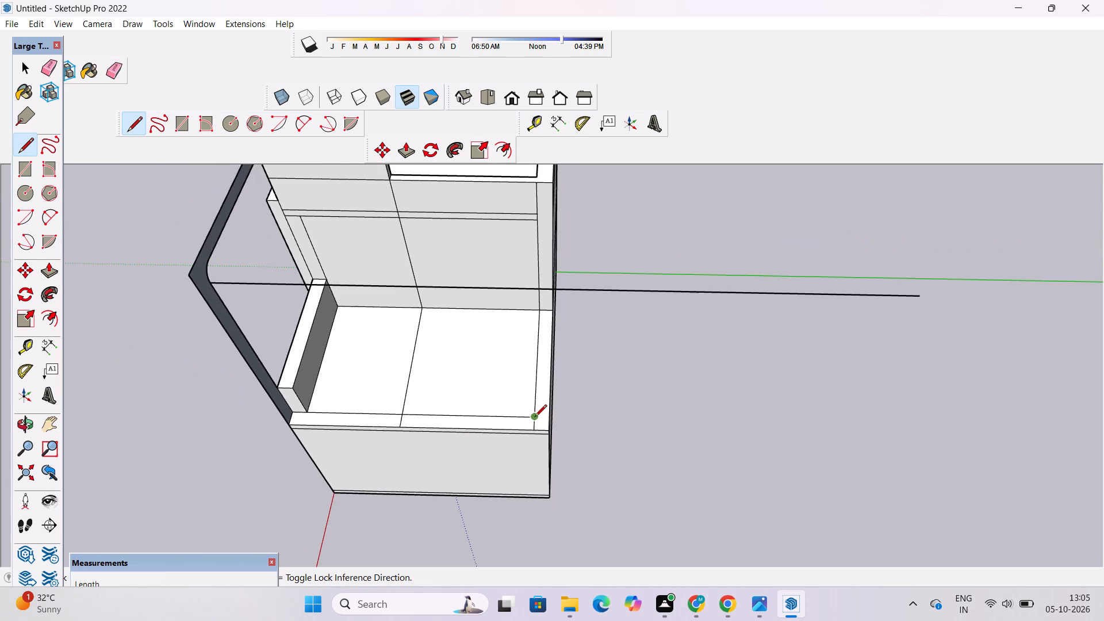
scroll(535, 417, down, 4)
scroll(520, 373, up, 5)
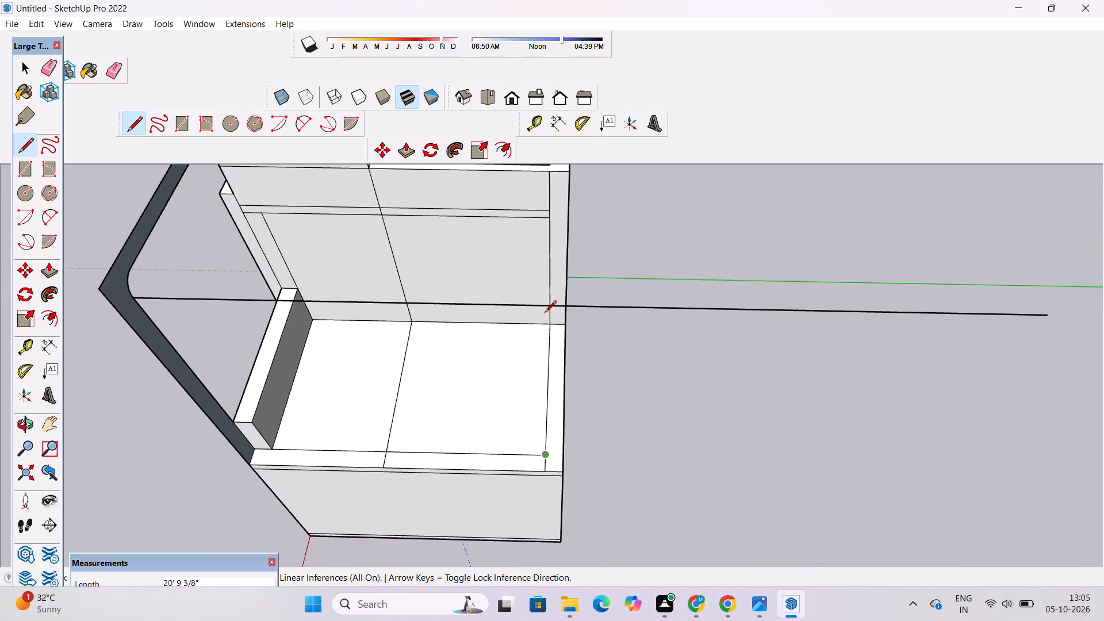
scroll(547, 305, up, 7)
click(524, 308)
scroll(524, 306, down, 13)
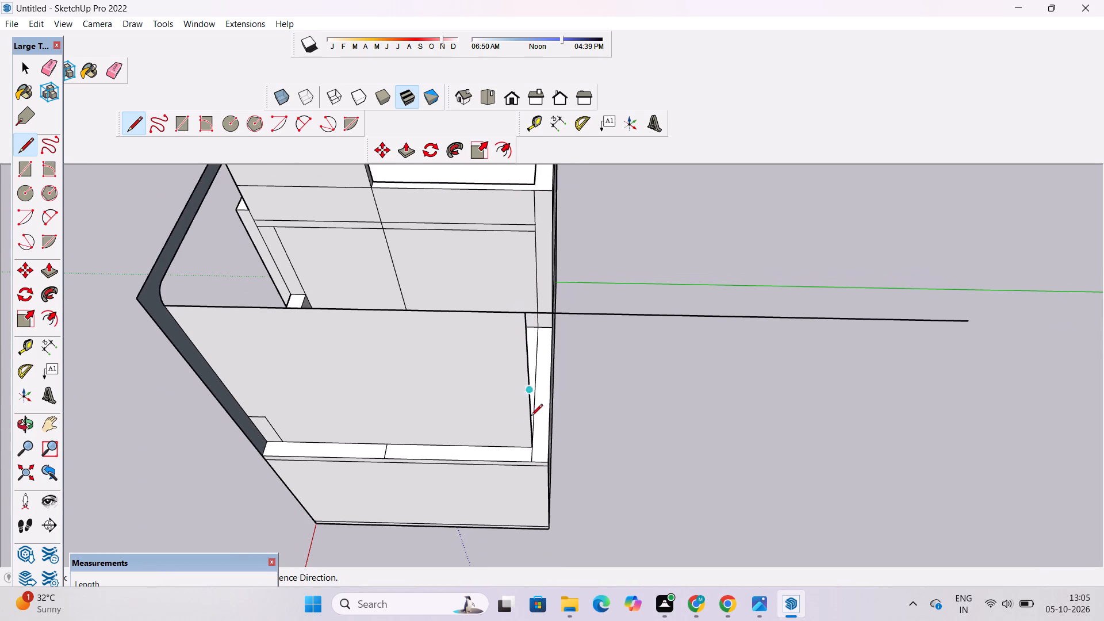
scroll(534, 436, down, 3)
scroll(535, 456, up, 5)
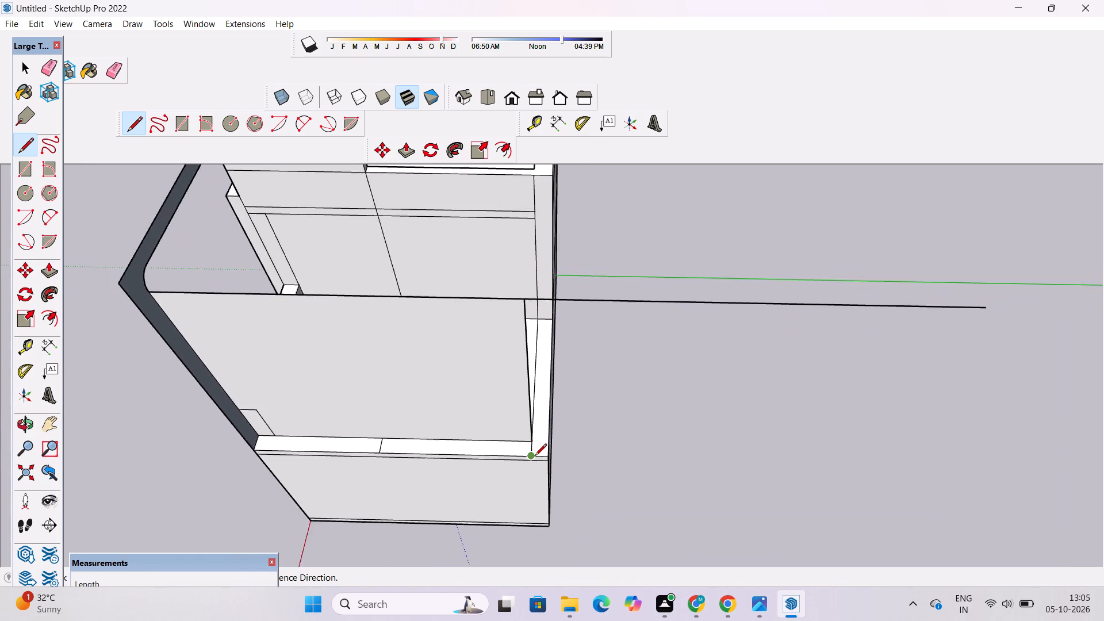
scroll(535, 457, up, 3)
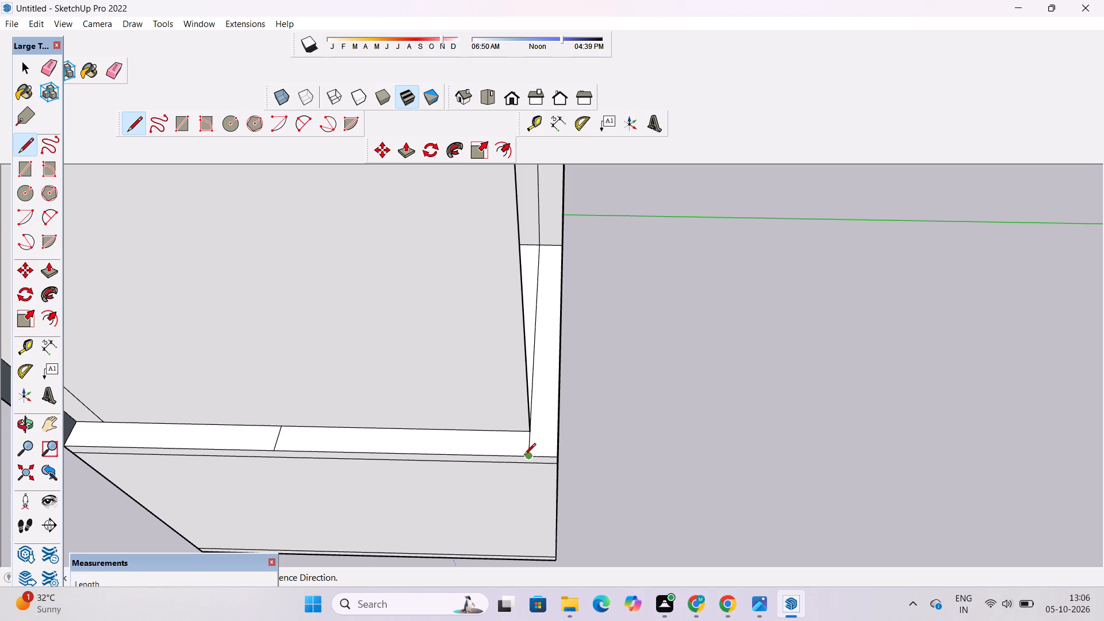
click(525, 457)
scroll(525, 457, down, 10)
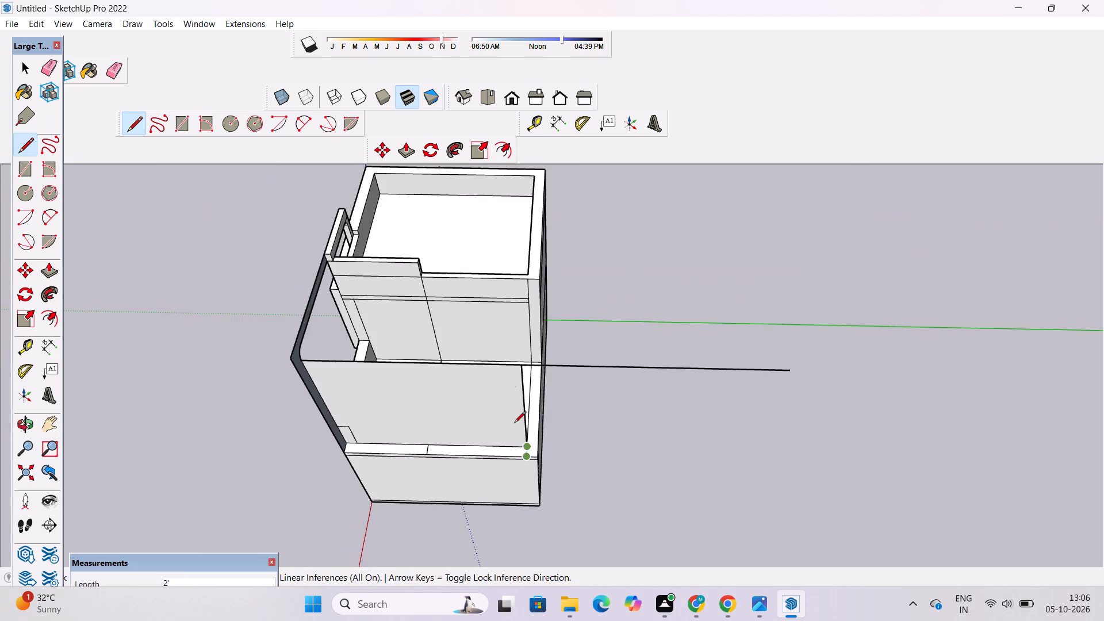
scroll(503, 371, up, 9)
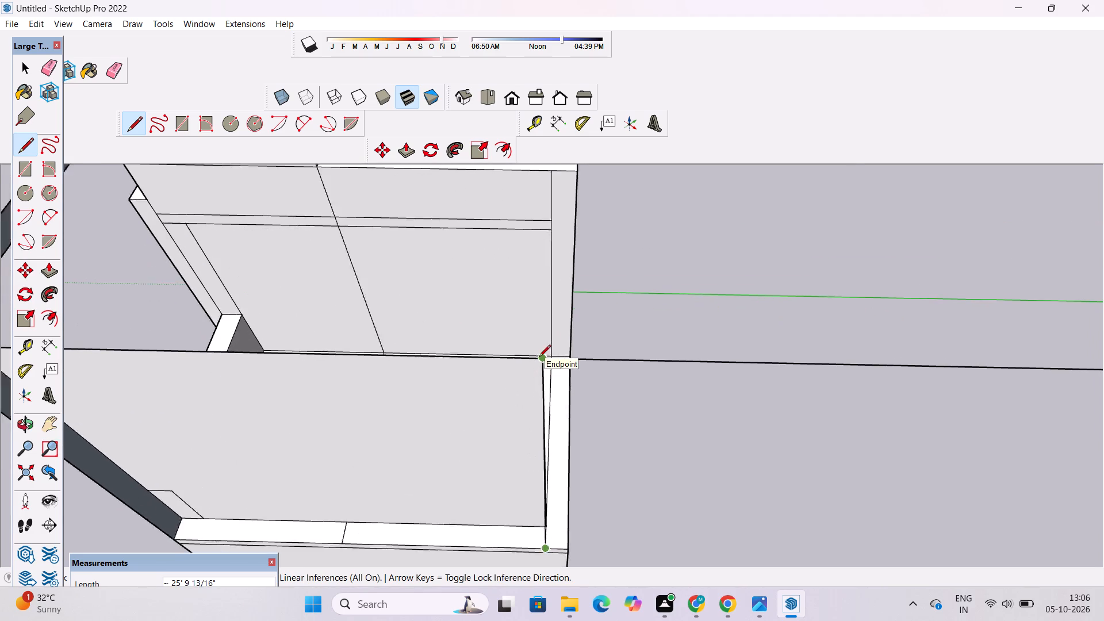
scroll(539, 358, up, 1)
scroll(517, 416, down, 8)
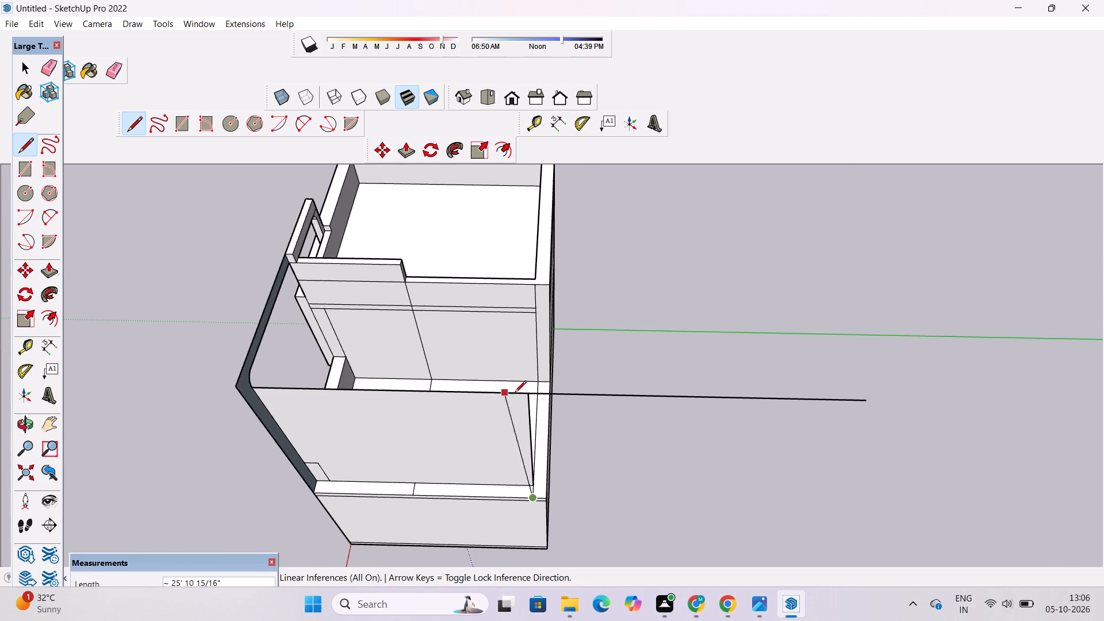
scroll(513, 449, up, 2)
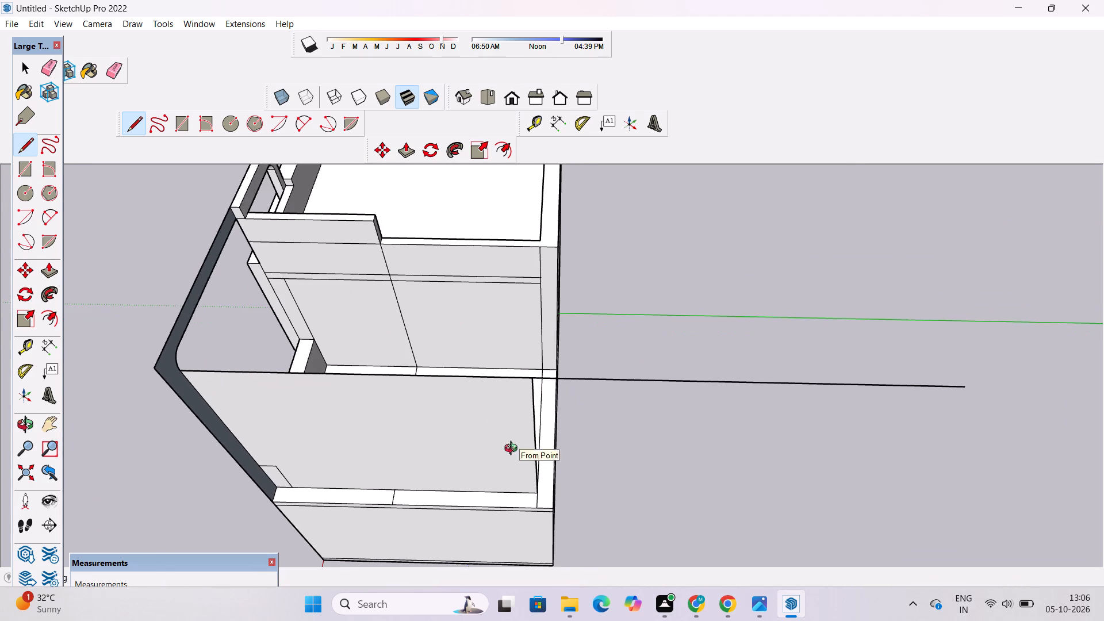
Examine the new side wall face, its rear edge and the outer strip beside it from the front, above and outer side.
key(o)
drag(491, 484, 717, 298)
scroll(715, 302, down, 2)
shift+drag(714, 303, 585, 365)
scroll(523, 373, down, 6)
drag(440, 406, 661, 382)
scroll(601, 369, up, 4)
shift+drag(601, 366, 596, 373)
drag(591, 375, 542, 489)
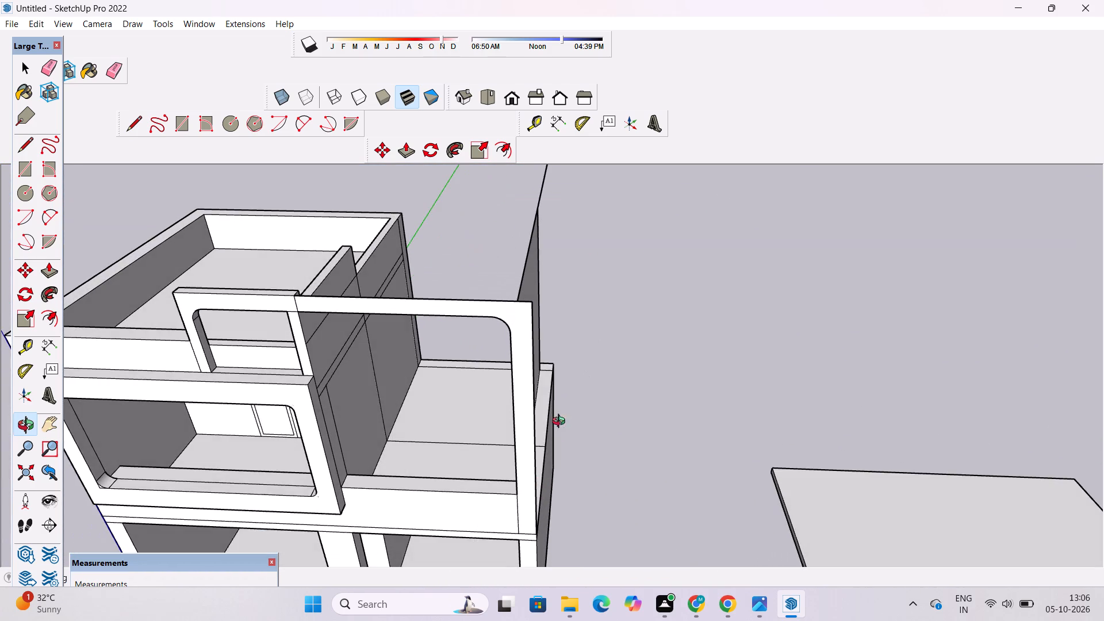
scroll(546, 338, up, 3)
shift+drag(562, 285, 535, 413)
scroll(515, 365, down, 3)
drag(480, 344, 594, 344)
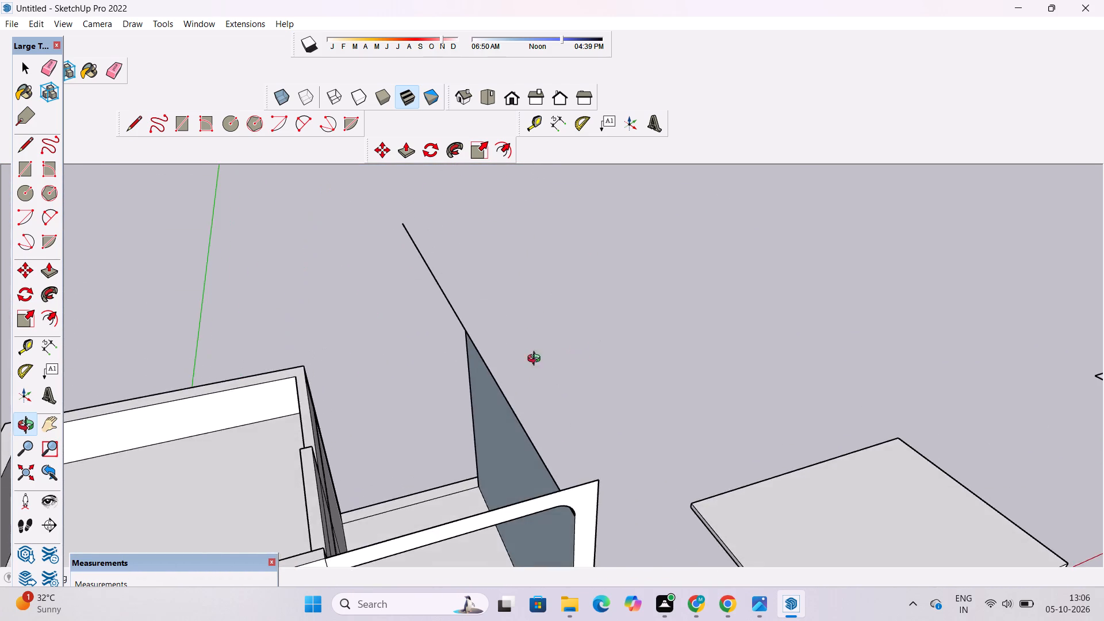
scroll(518, 365, up, 3)
drag(520, 368, 492, 371)
scroll(472, 359, down, 4)
drag(490, 357, 448, 360)
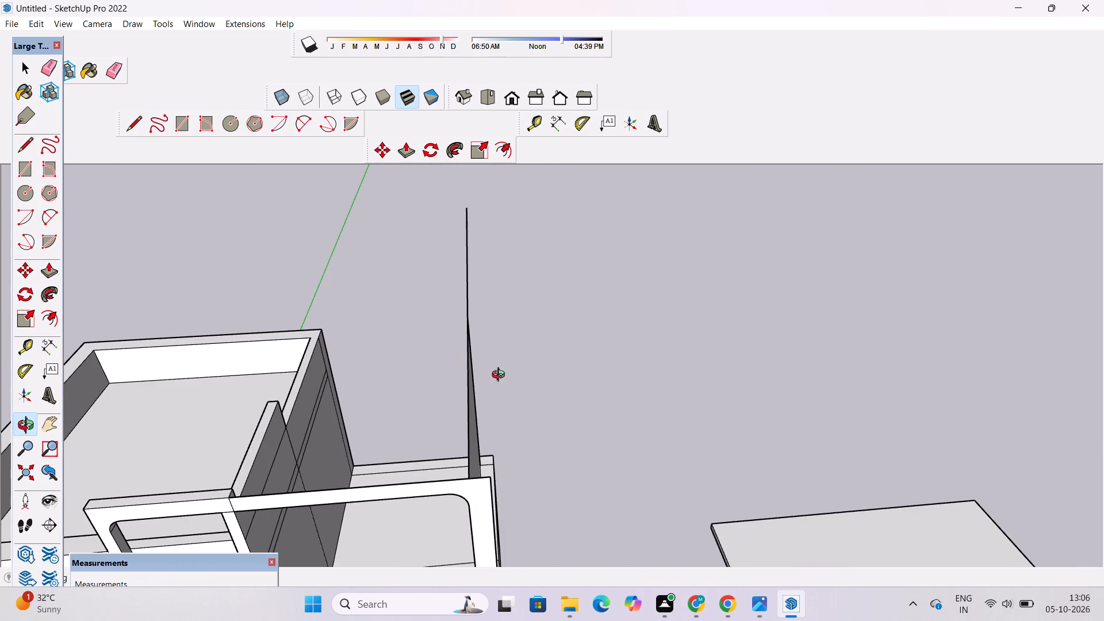
drag(501, 376, 443, 388)
scroll(440, 387, down, 4)
drag(488, 390, 473, 392)
scroll(473, 392, down, 3)
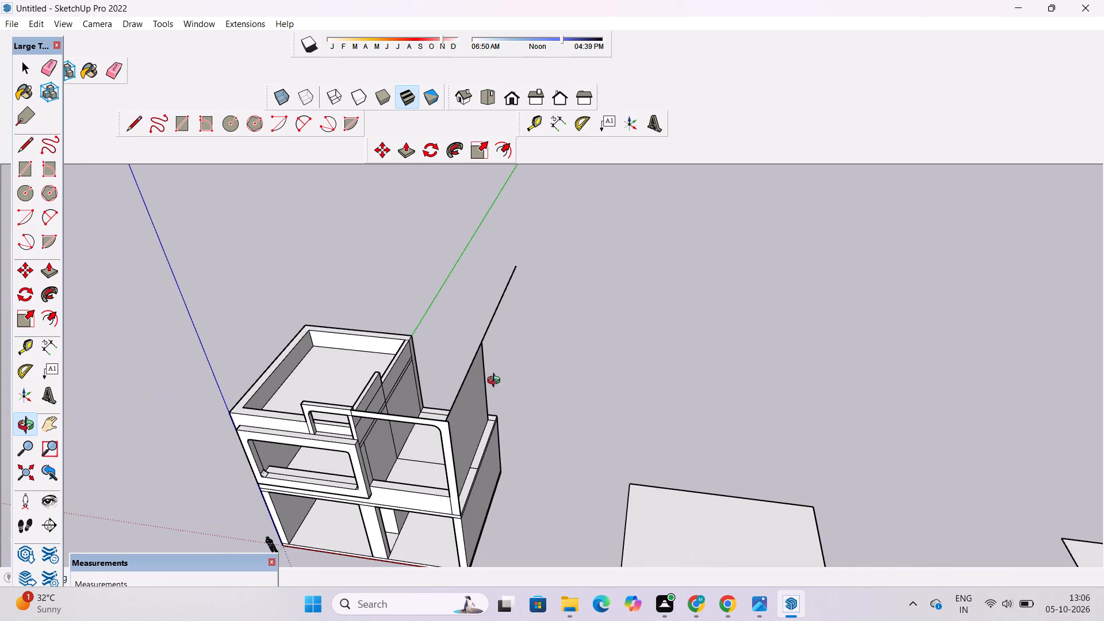
drag(496, 382, 327, 446)
scroll(516, 347, up, 3)
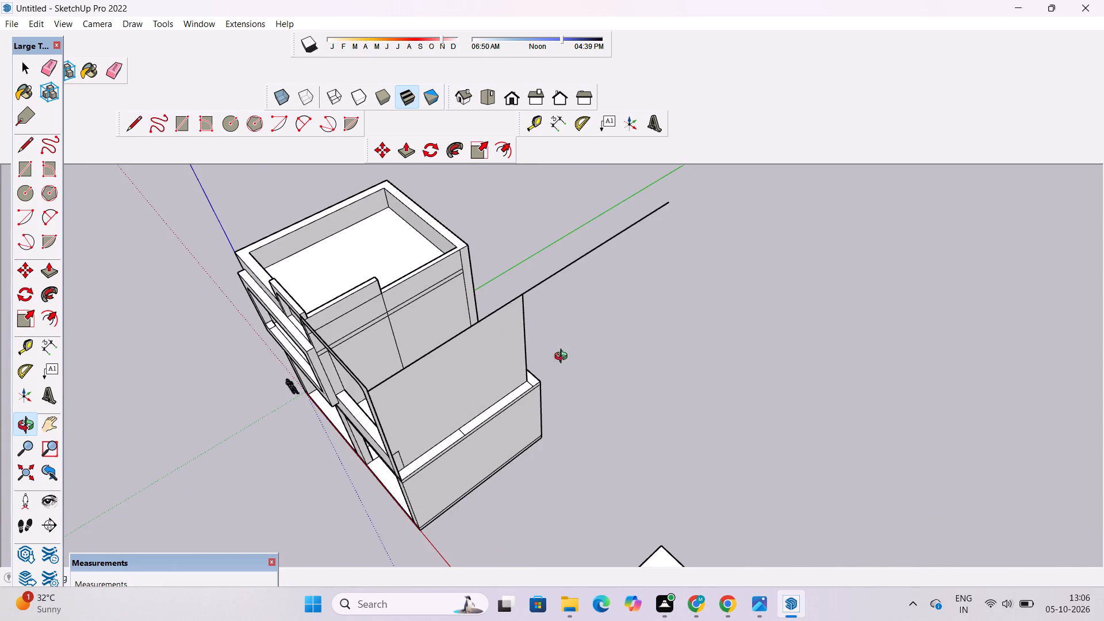
drag(563, 358, 465, 390)
scroll(542, 386, up, 4)
shift+drag(547, 382, 562, 448)
scroll(547, 432, up, 4)
drag(523, 424, 683, 440)
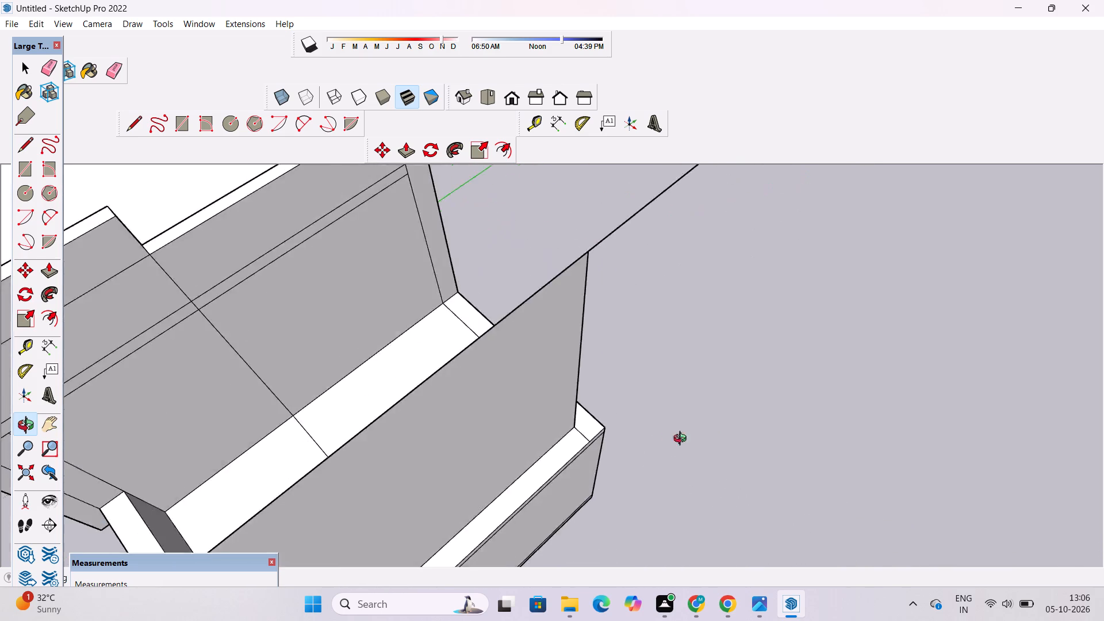
drag(683, 440, 798, 416)
shift+drag(702, 422, 585, 463)
scroll(611, 424, up, 4)
shift+drag(639, 370, 501, 450)
scroll(494, 427, down, 4)
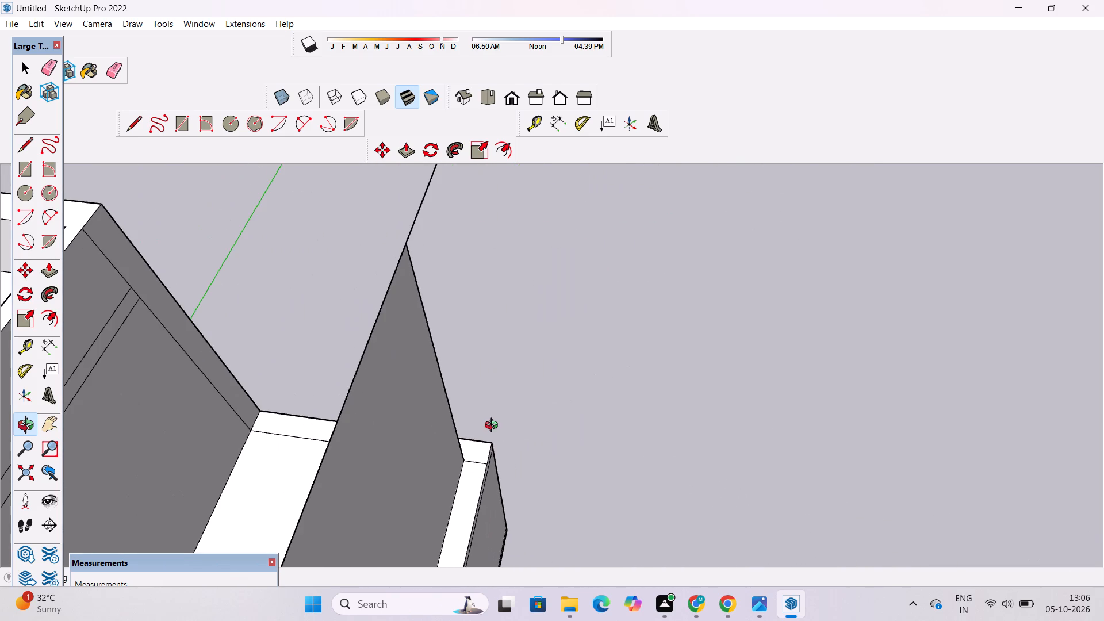
shift+drag(443, 393, 456, 405)
Draw a line about 25' 9" up from the terrace's outer side edge and 2' across to the side wall's upper rear corner, closing a narrow face.
key(l)
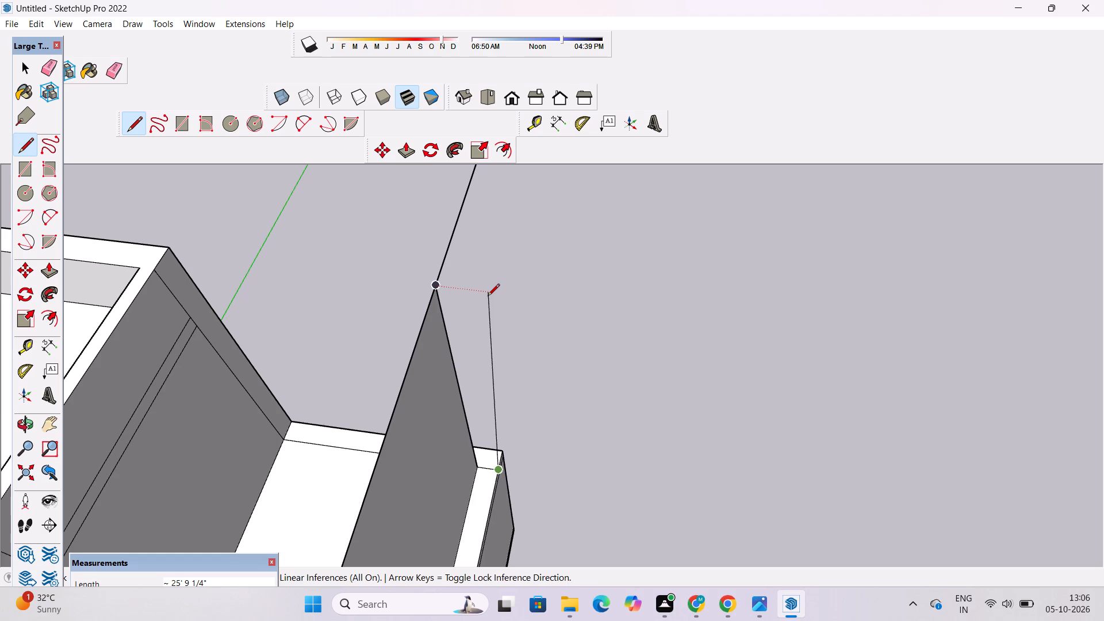
scroll(488, 297, down, 2)
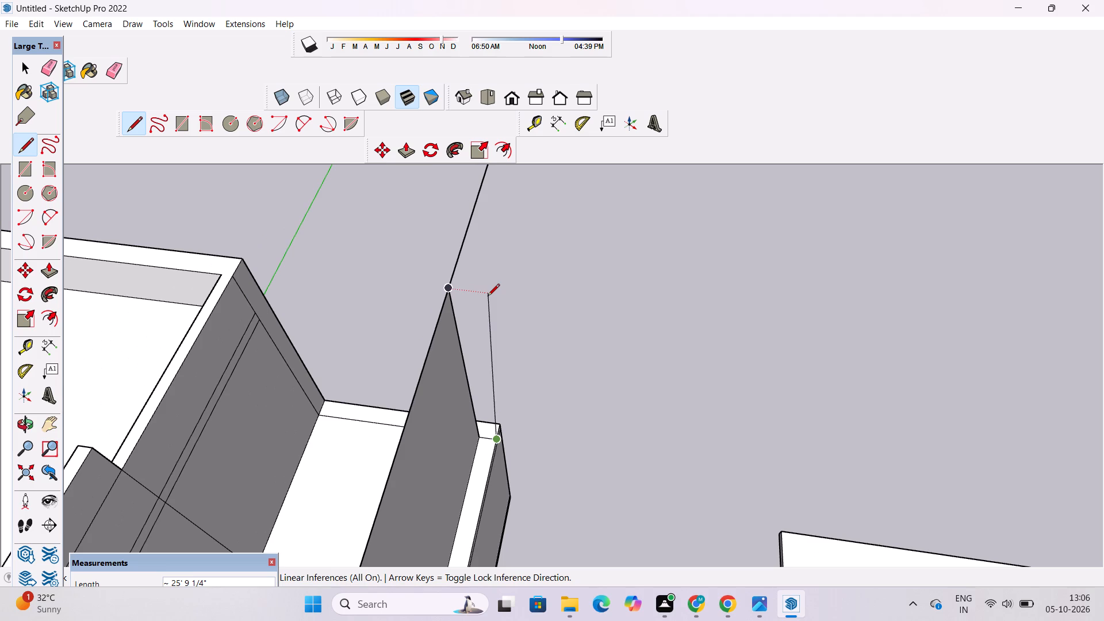
scroll(488, 297, down, 2)
scroll(482, 297, up, 2)
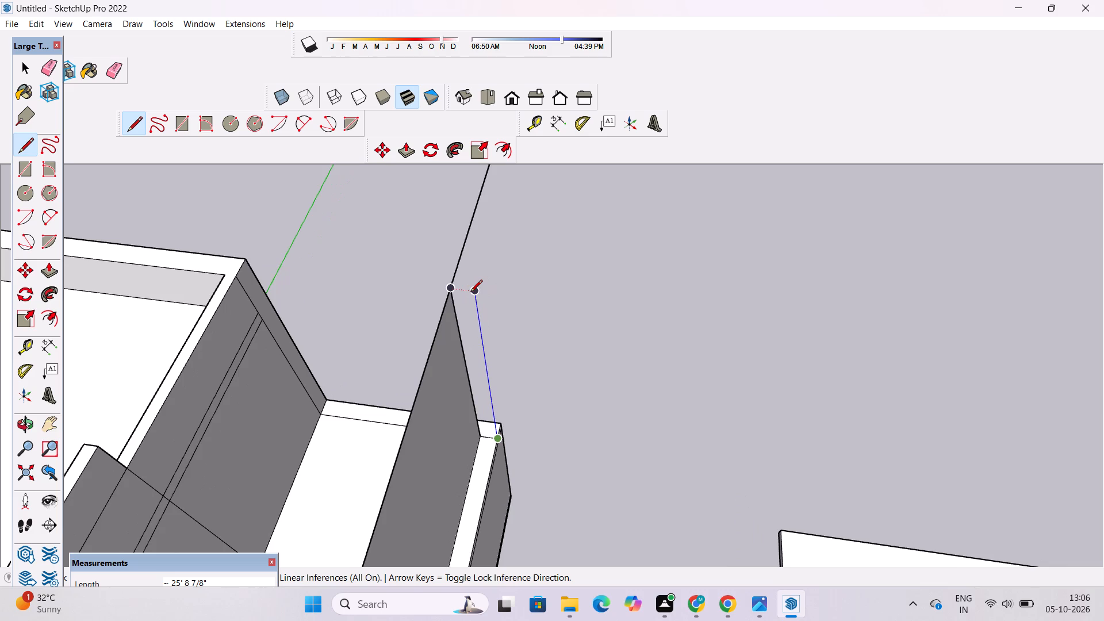
scroll(470, 293, down, 1)
scroll(470, 293, up, 1)
click(470, 293)
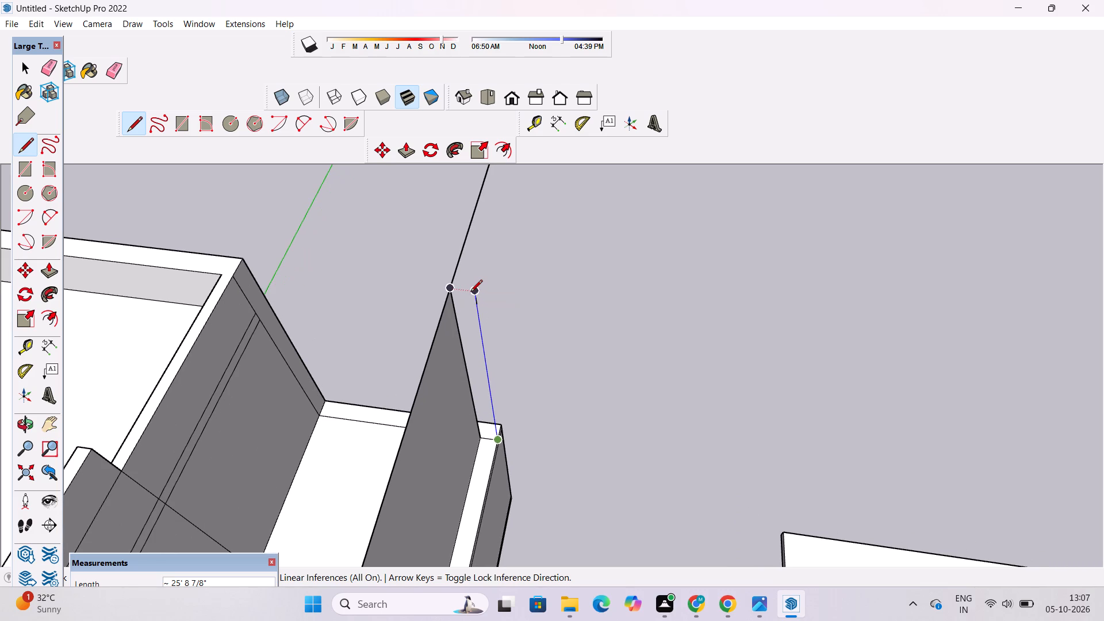
click(457, 289)
key(space)
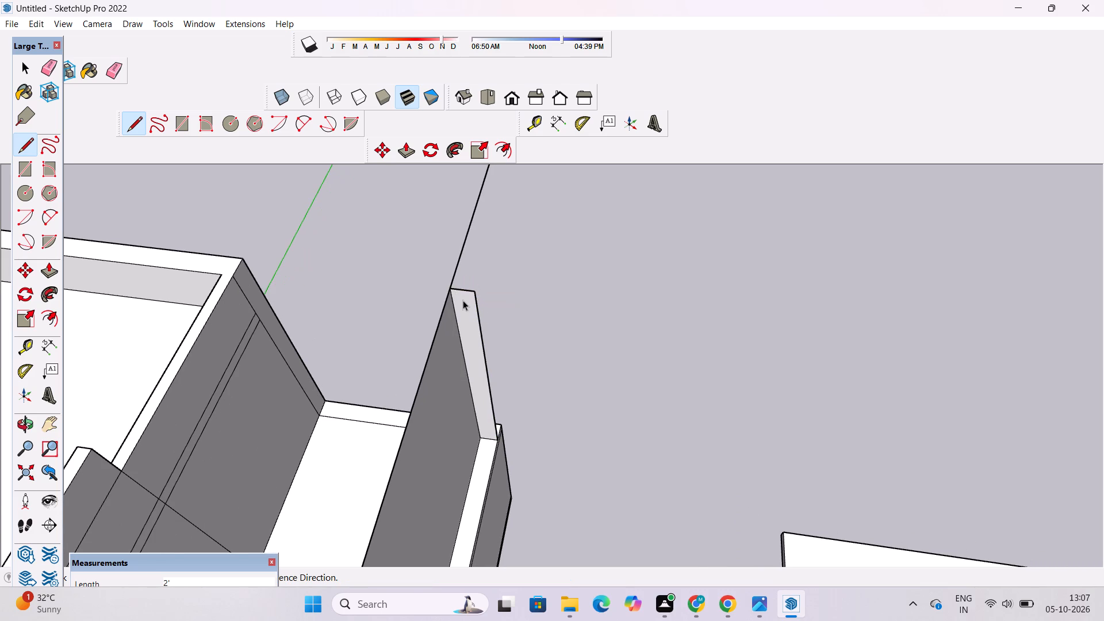
Erase the side wall's top edge between the tall frame and the new narrow face, removing the large wall face.
key(o)
scroll(463, 300, down, 5)
drag(419, 389, 505, 303)
scroll(464, 325, down, 4)
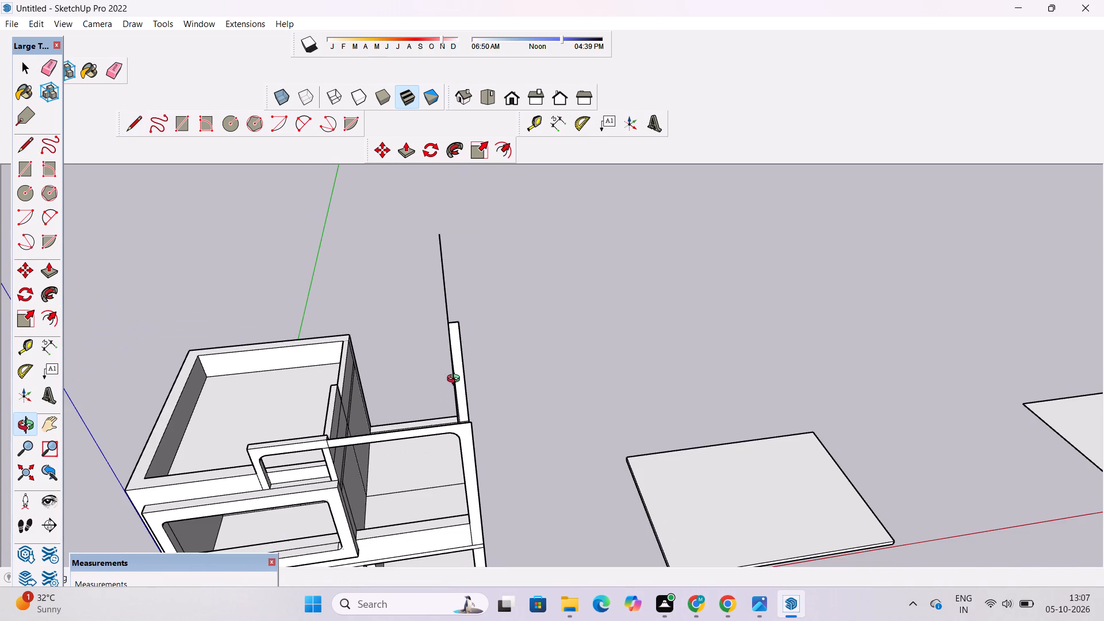
drag(456, 382, 363, 420)
scroll(488, 375, up, 3)
drag(488, 373, 370, 369)
shift+drag(423, 350, 436, 407)
scroll(442, 415, up, 3)
drag(438, 403, 438, 402)
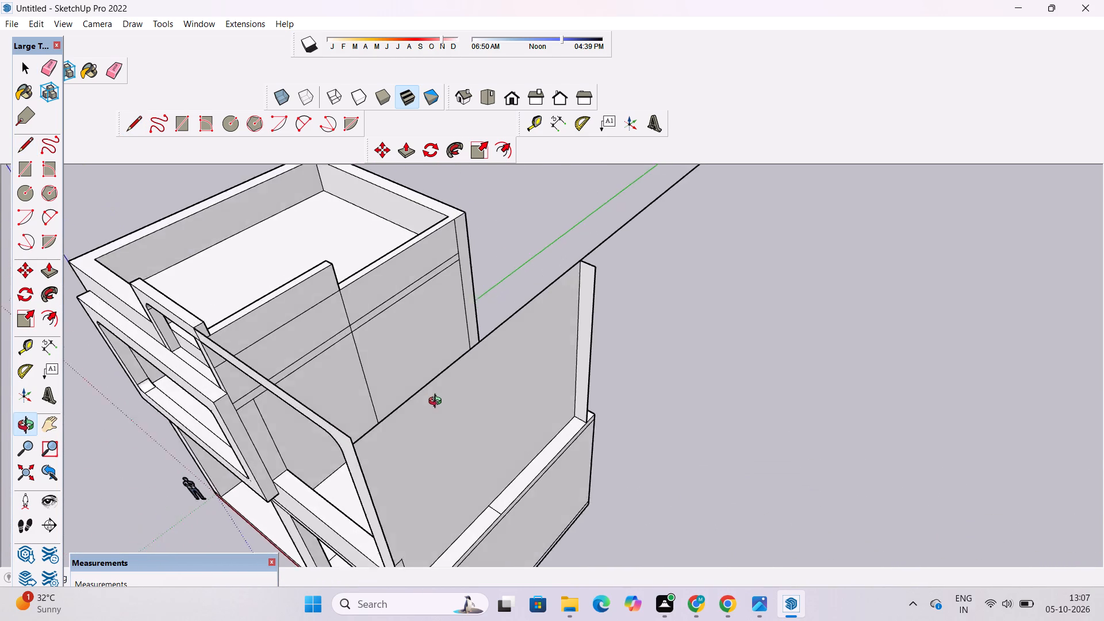
drag(438, 402, 395, 398)
shift+drag(427, 404, 391, 413)
key(e)
drag(435, 329, 436, 336)
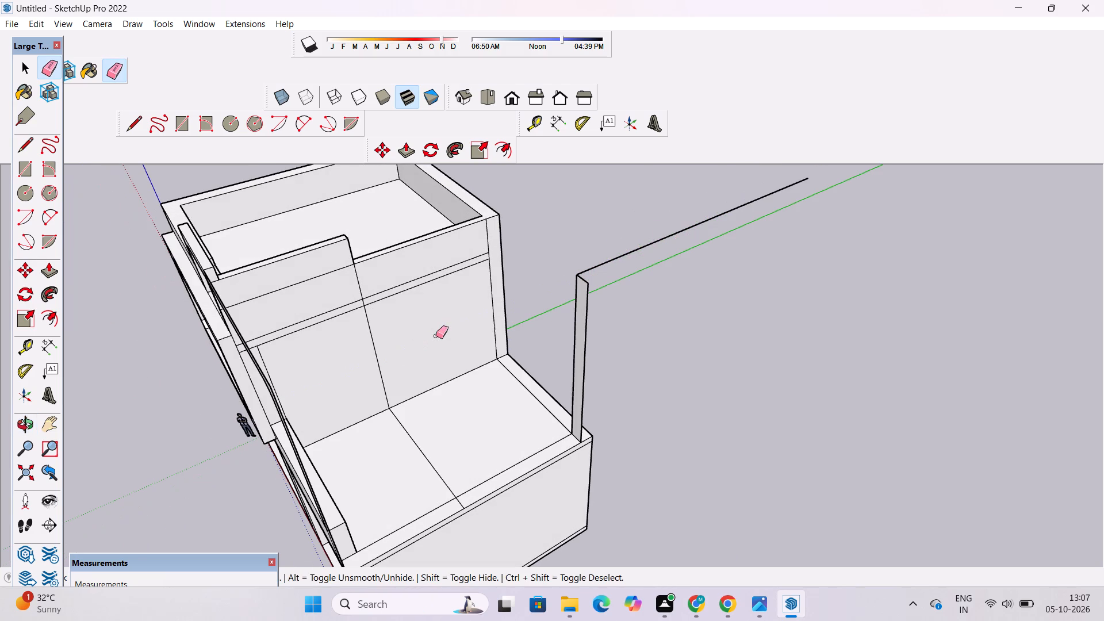
key(space)
Examine the narrow upright face, the long line and the terrace's rear corner from the front, side, rear and above.
key(o)
drag(451, 367, 642, 392)
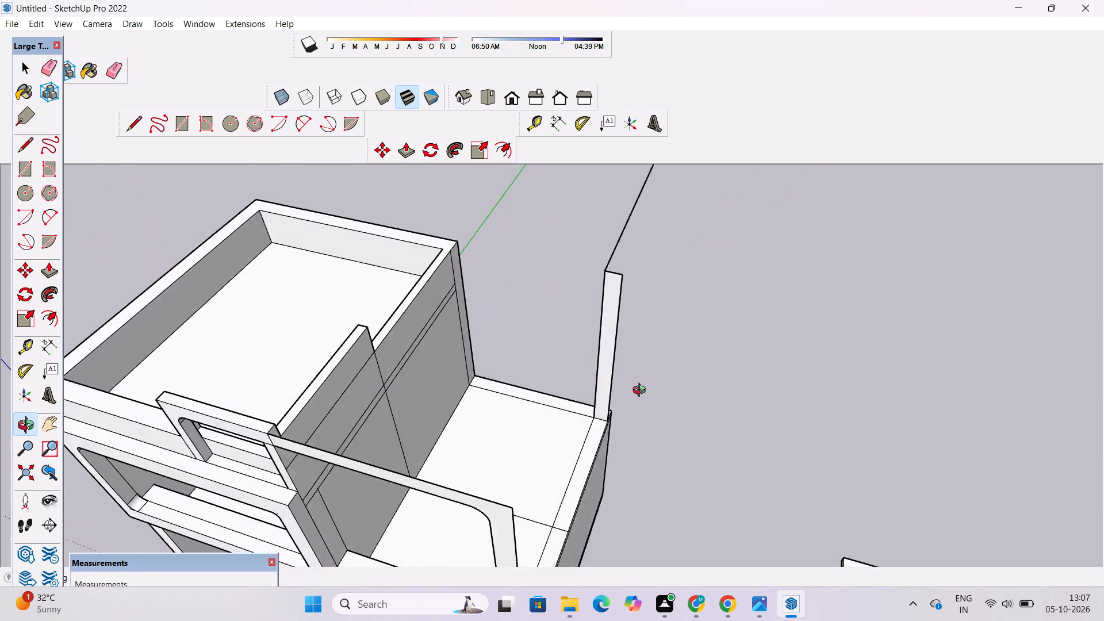
drag(642, 392, 676, 340)
scroll(626, 297, up, 2)
drag(624, 297, 370, 366)
scroll(744, 347, down, 3)
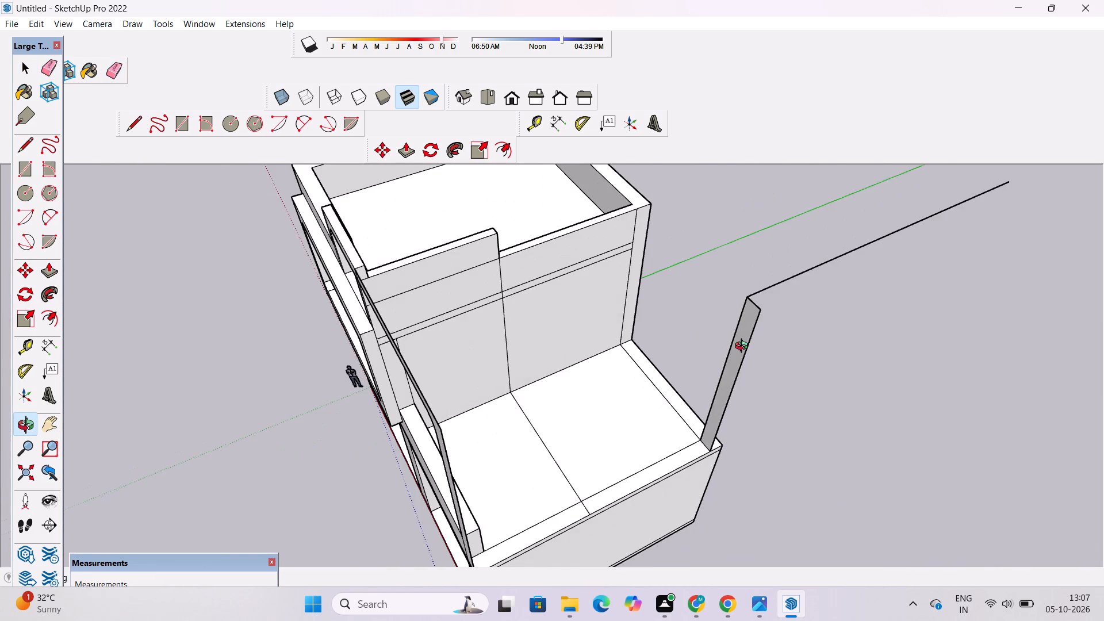
shift+drag(771, 350, 685, 362)
scroll(665, 356, up, 3)
drag(706, 366, 559, 361)
scroll(540, 361, down, 3)
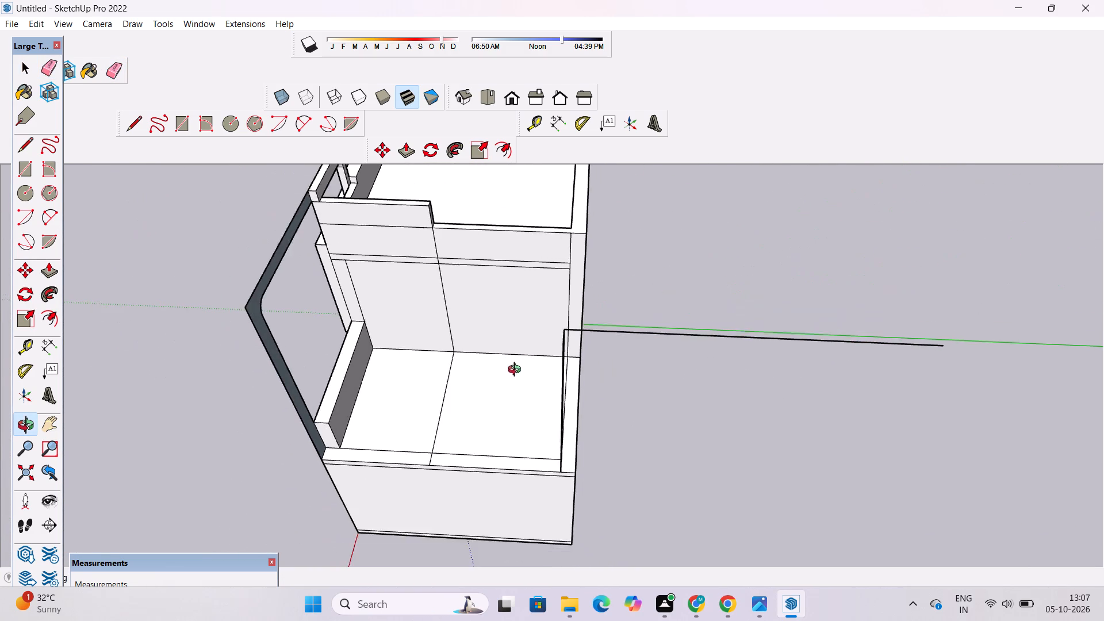
drag(533, 383, 869, 420)
shift+drag(620, 389, 519, 420)
drag(505, 419, 661, 447)
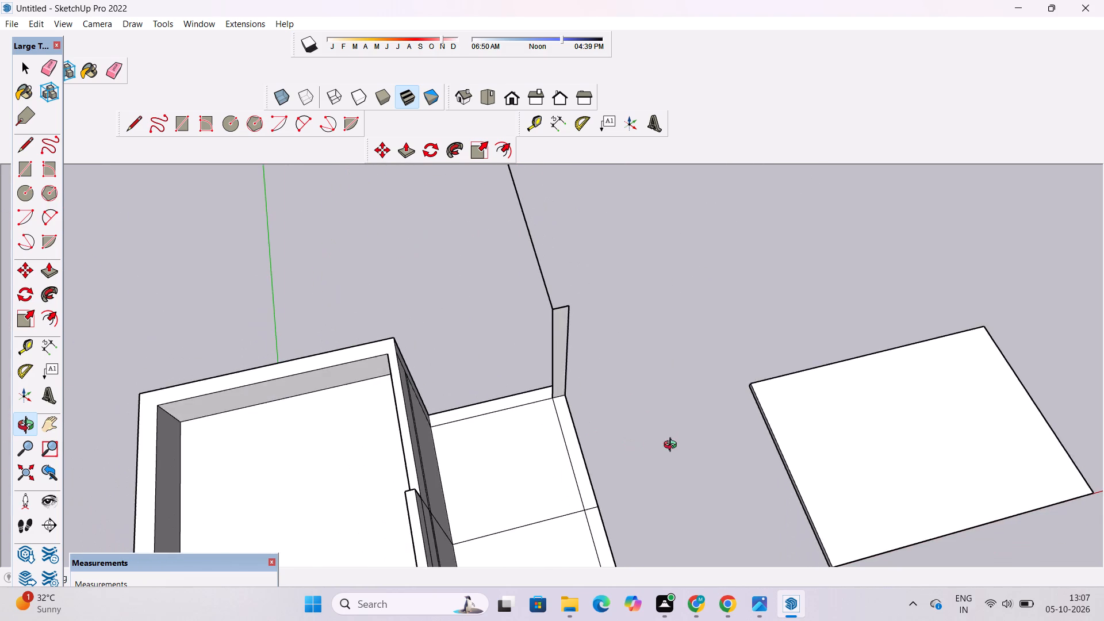
scroll(565, 388, down, 4)
drag(610, 390, 476, 446)
scroll(461, 380, up, 2)
shift+drag(500, 343, 485, 388)
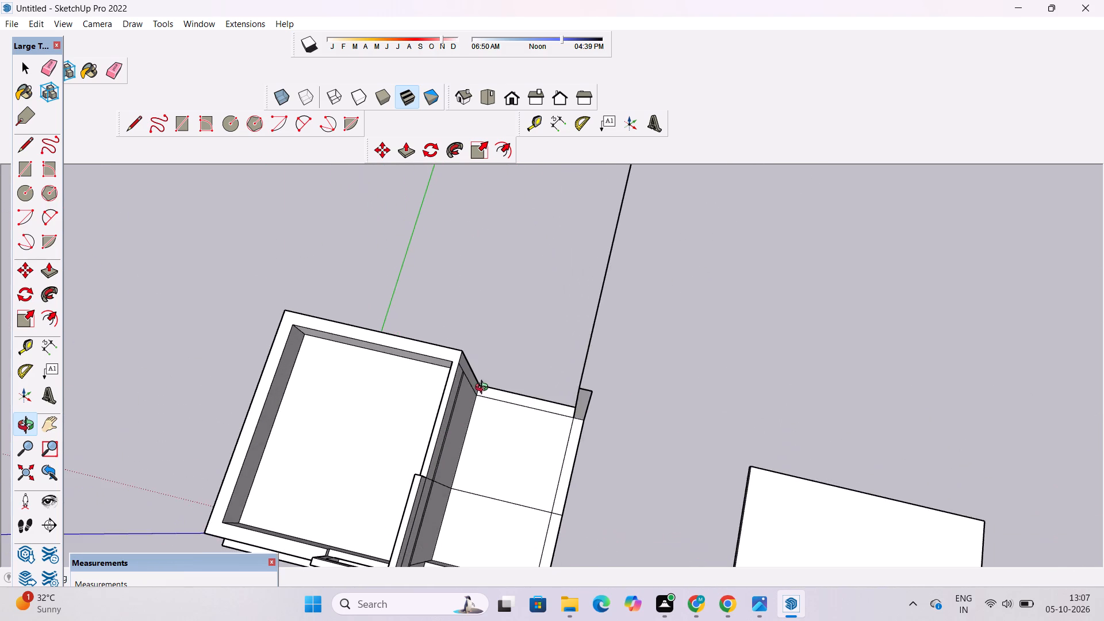
scroll(484, 376, up, 4)
shift+drag(484, 376, 462, 385)
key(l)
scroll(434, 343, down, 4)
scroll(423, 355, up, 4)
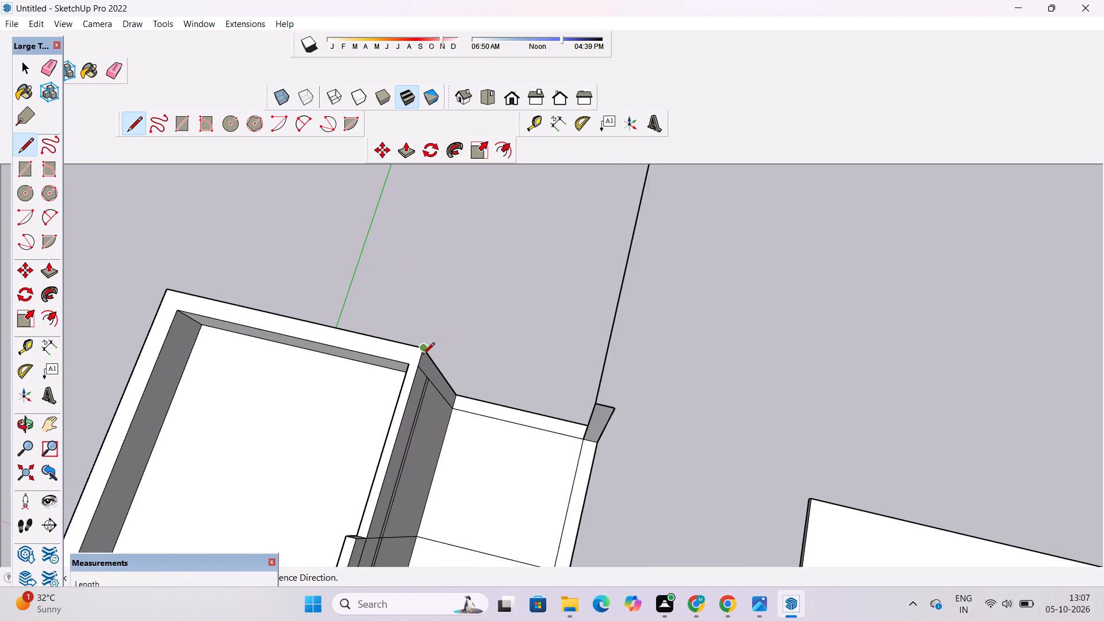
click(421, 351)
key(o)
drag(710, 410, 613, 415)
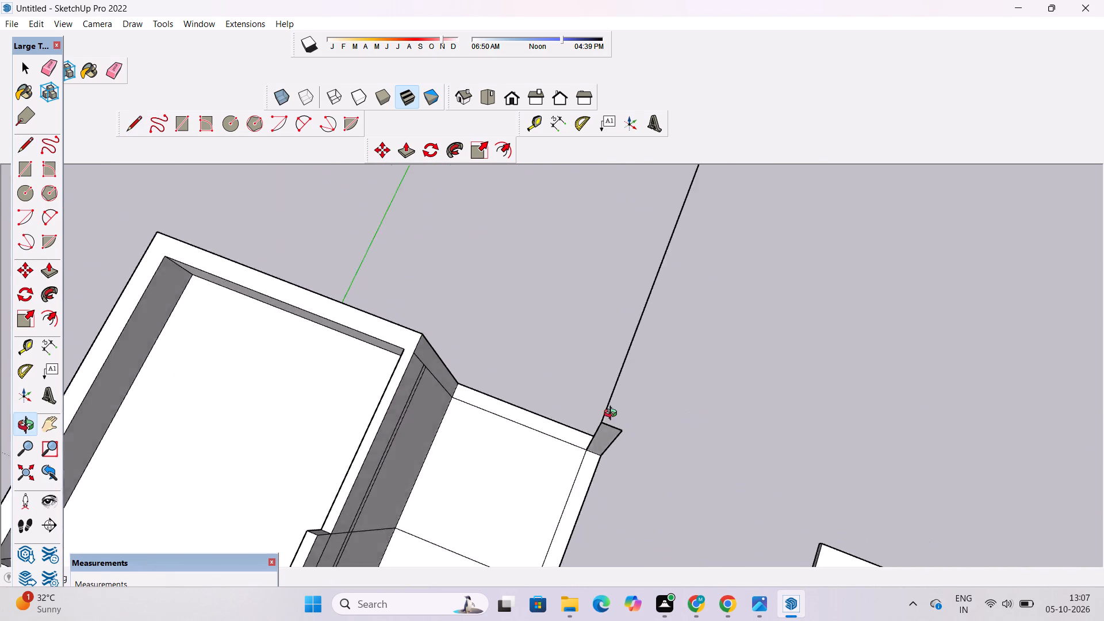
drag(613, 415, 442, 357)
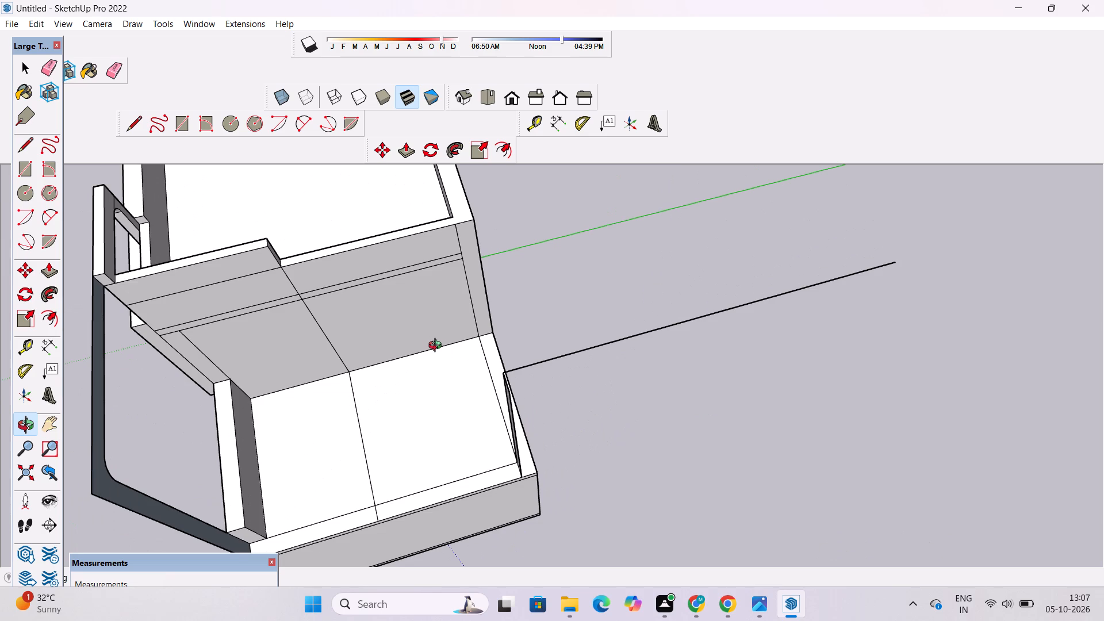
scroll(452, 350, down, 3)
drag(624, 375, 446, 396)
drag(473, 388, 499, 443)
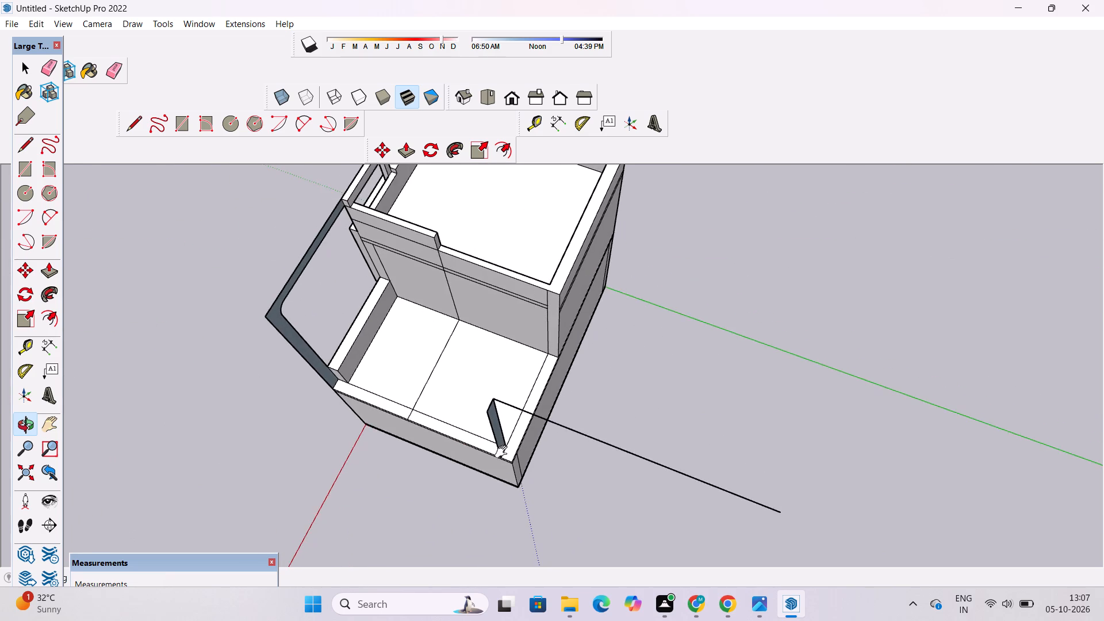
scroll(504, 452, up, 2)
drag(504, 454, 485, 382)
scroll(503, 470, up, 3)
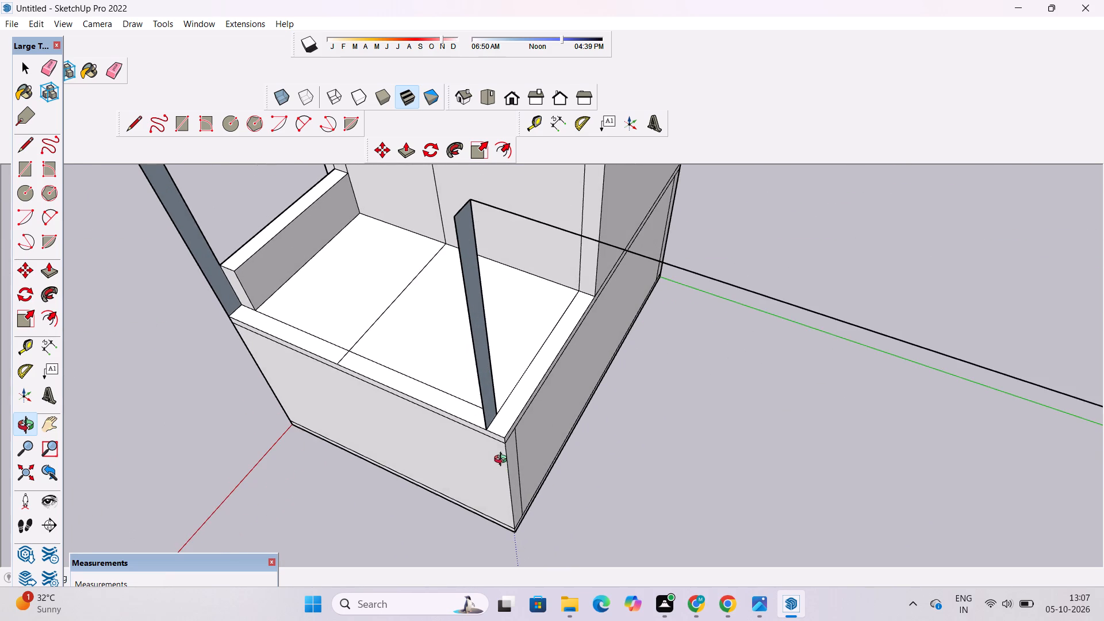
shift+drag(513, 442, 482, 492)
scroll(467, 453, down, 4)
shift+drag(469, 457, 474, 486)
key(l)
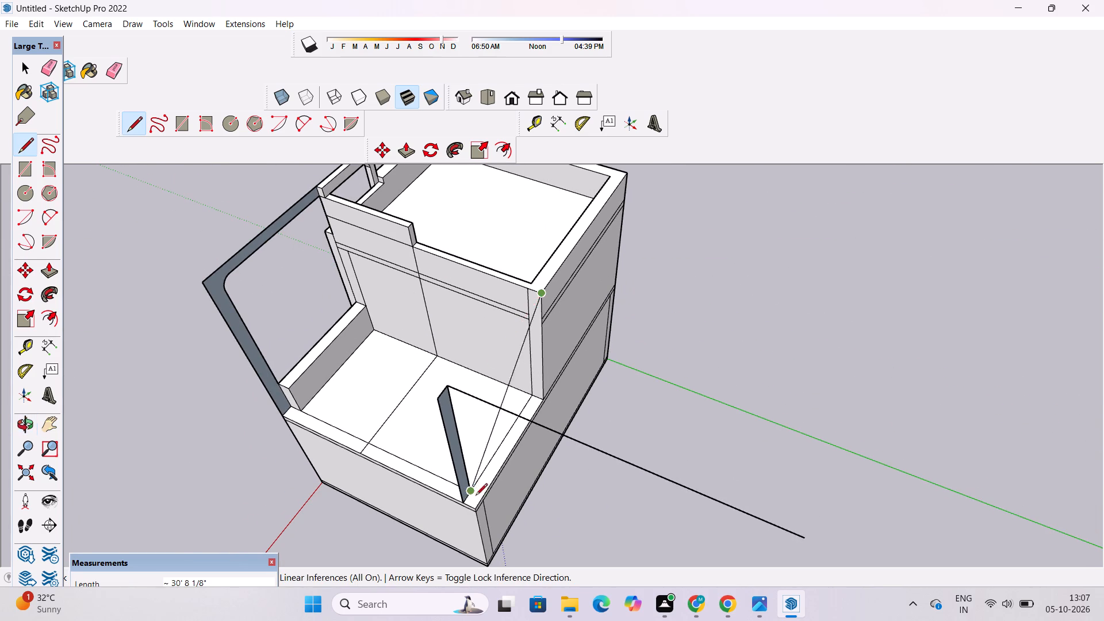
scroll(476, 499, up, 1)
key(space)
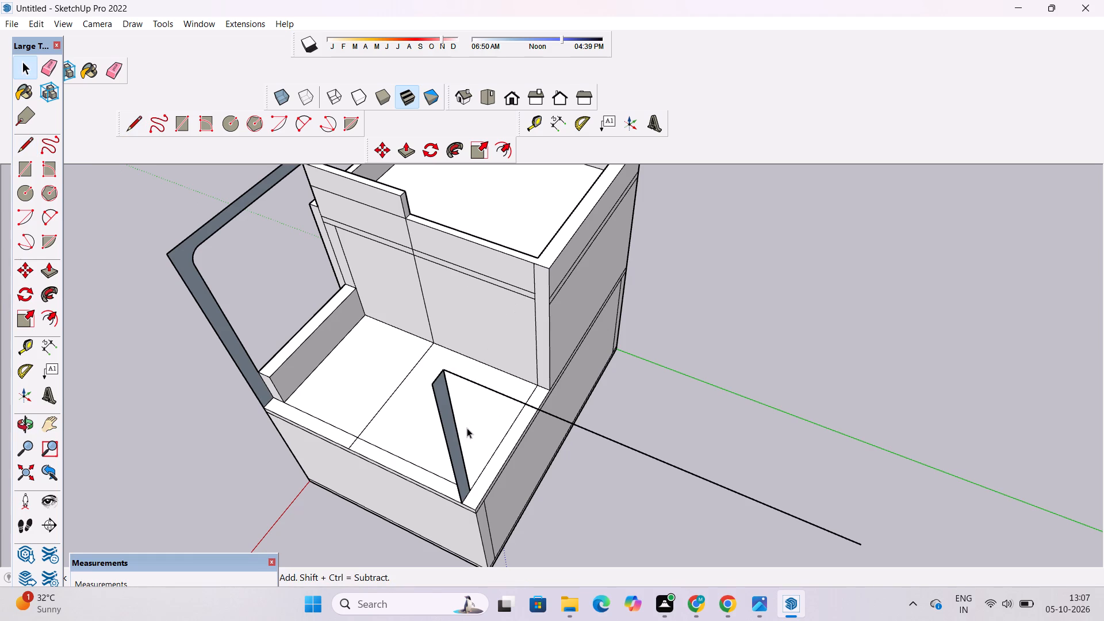
Draw a line about 25' 9" up from the terrace's outer rear corner and across to the narrow face's upper outer corner, closing a second face.
key(l)
scroll(467, 432, down, 3)
scroll(474, 492, up, 7)
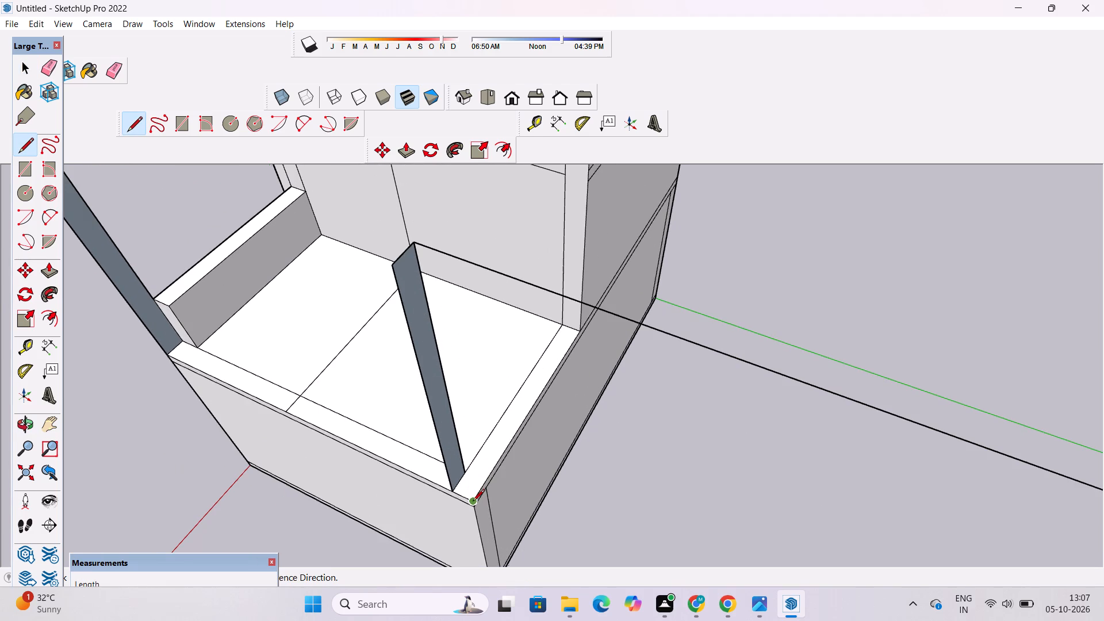
click(473, 502)
scroll(473, 491, down, 7)
scroll(450, 388, up, 3)
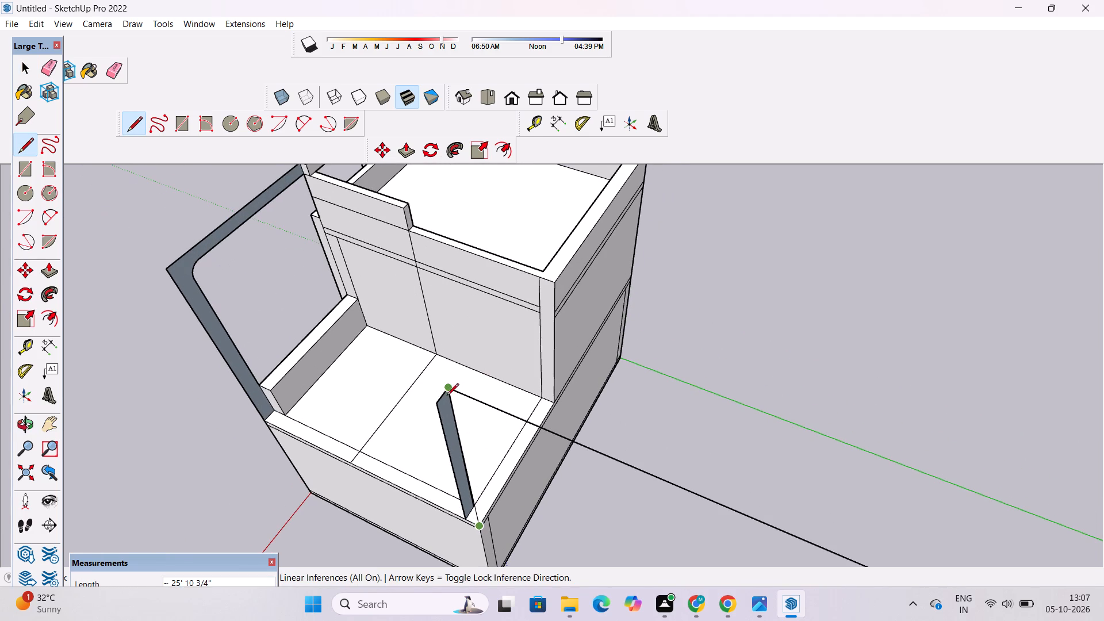
scroll(444, 404, down, 3)
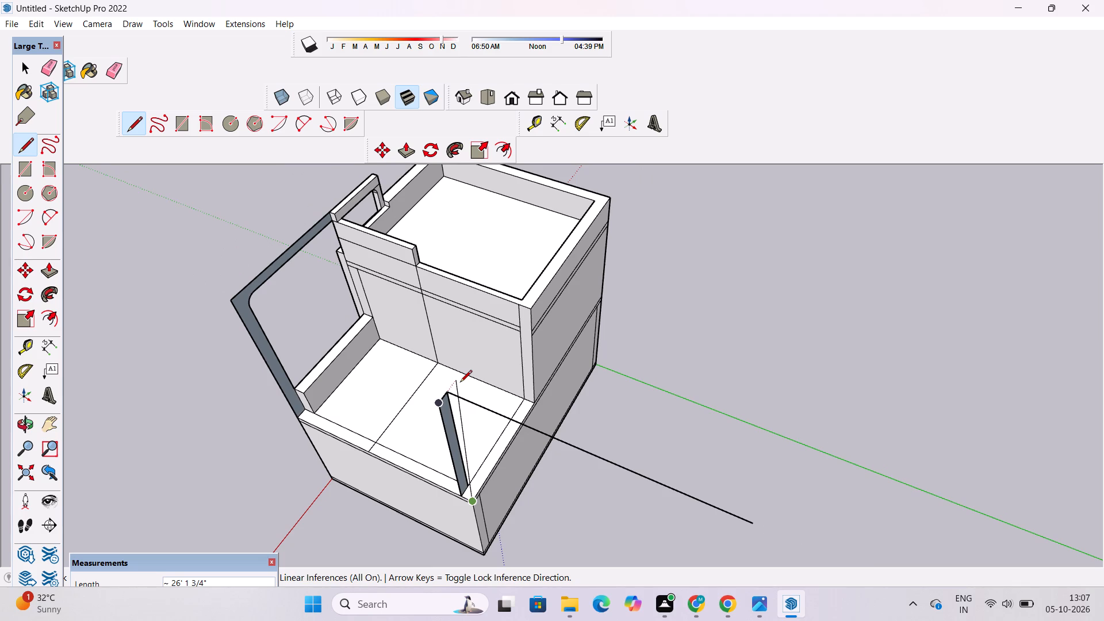
scroll(460, 383, down, 2)
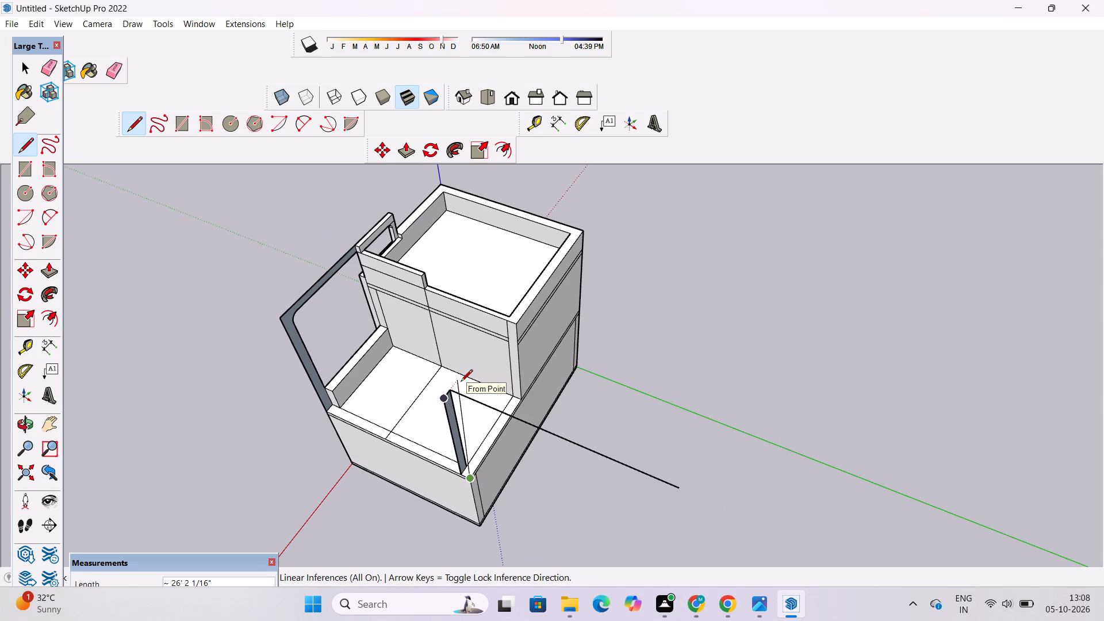
scroll(461, 382, up, 4)
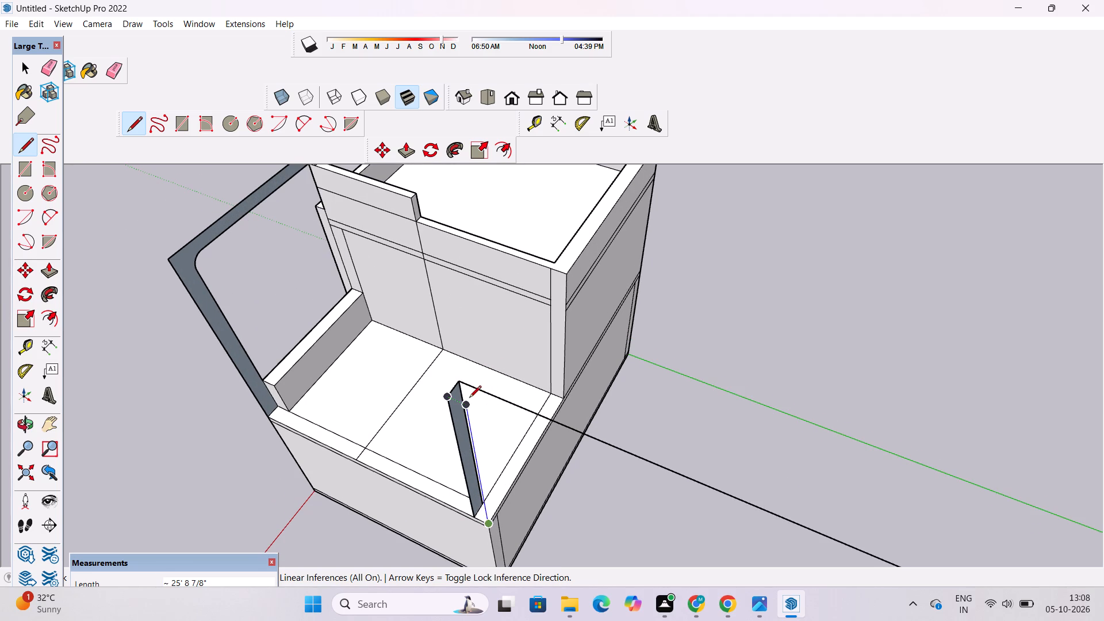
scroll(469, 398, up, 1)
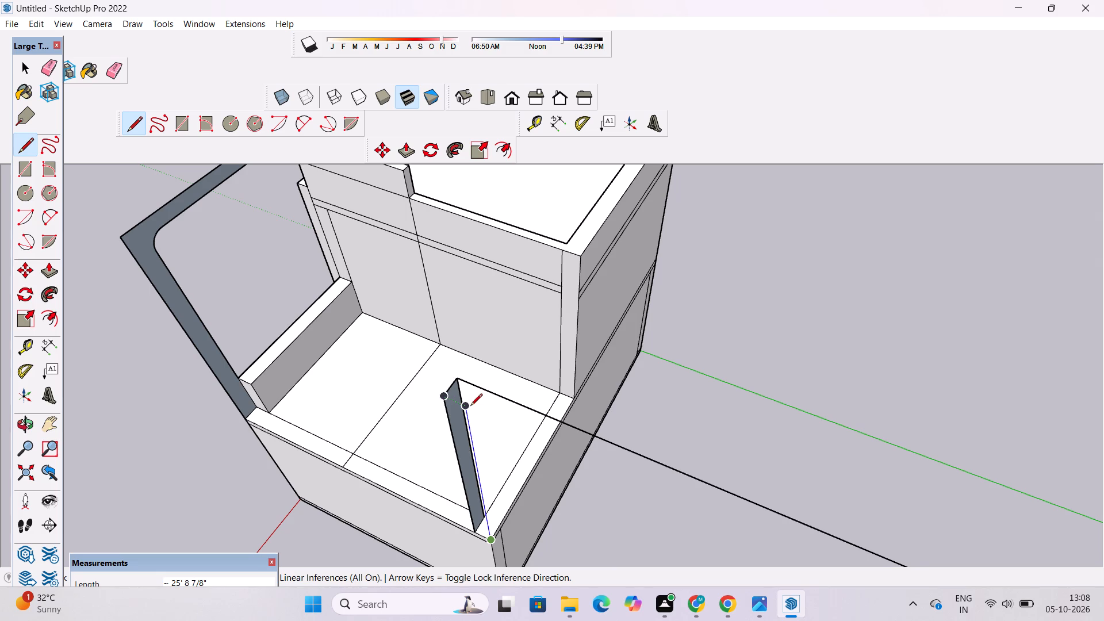
scroll(469, 407, up, 1)
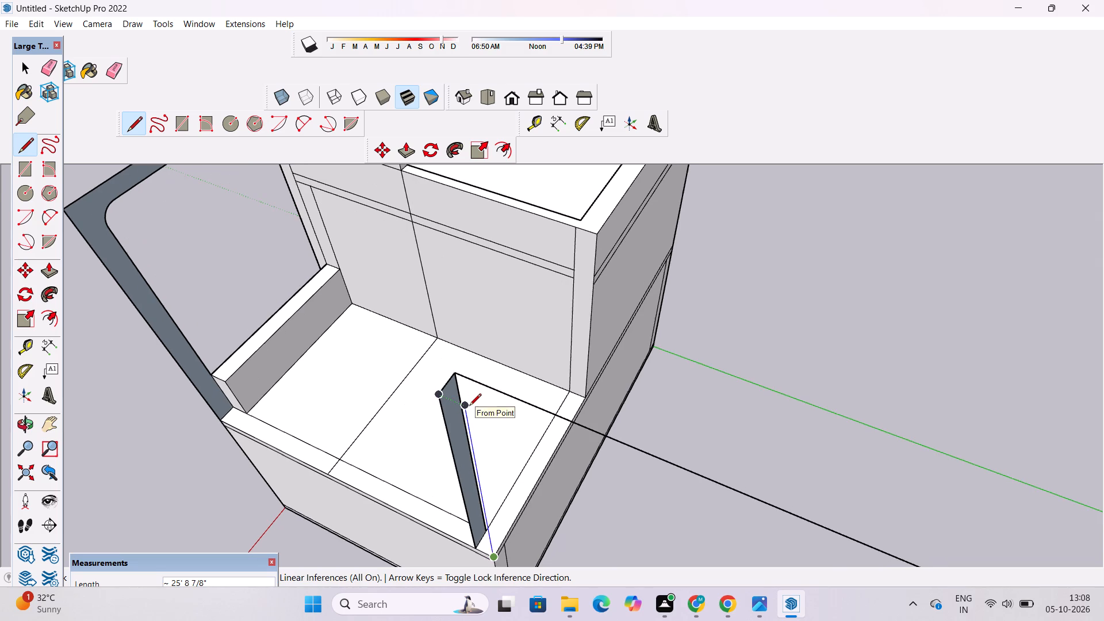
scroll(469, 407, up, 1)
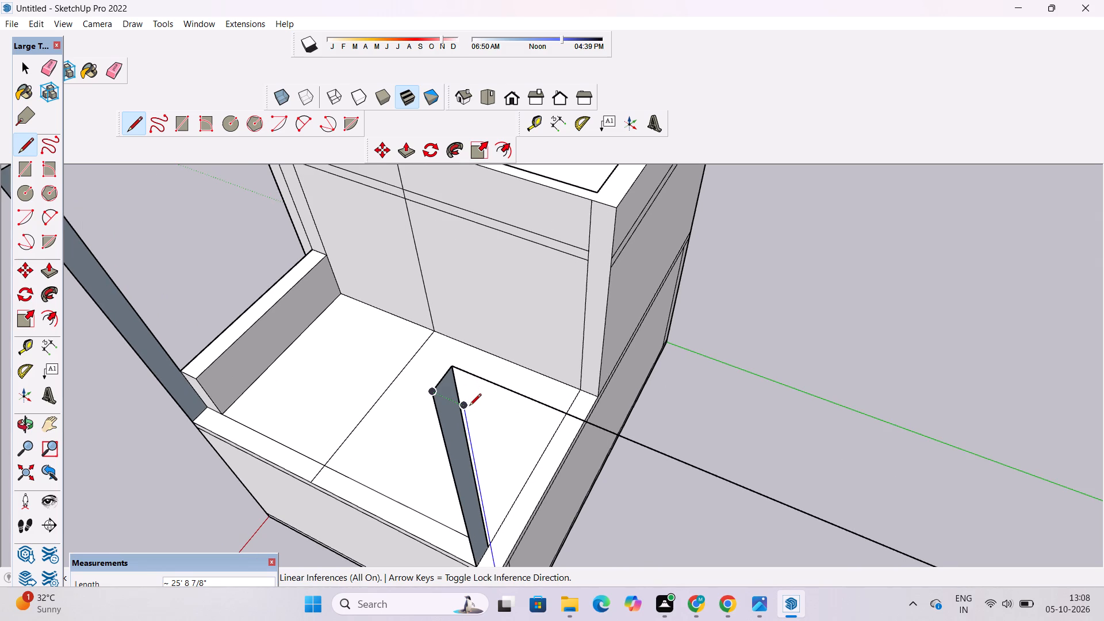
scroll(469, 407, up, 1)
click(469, 407)
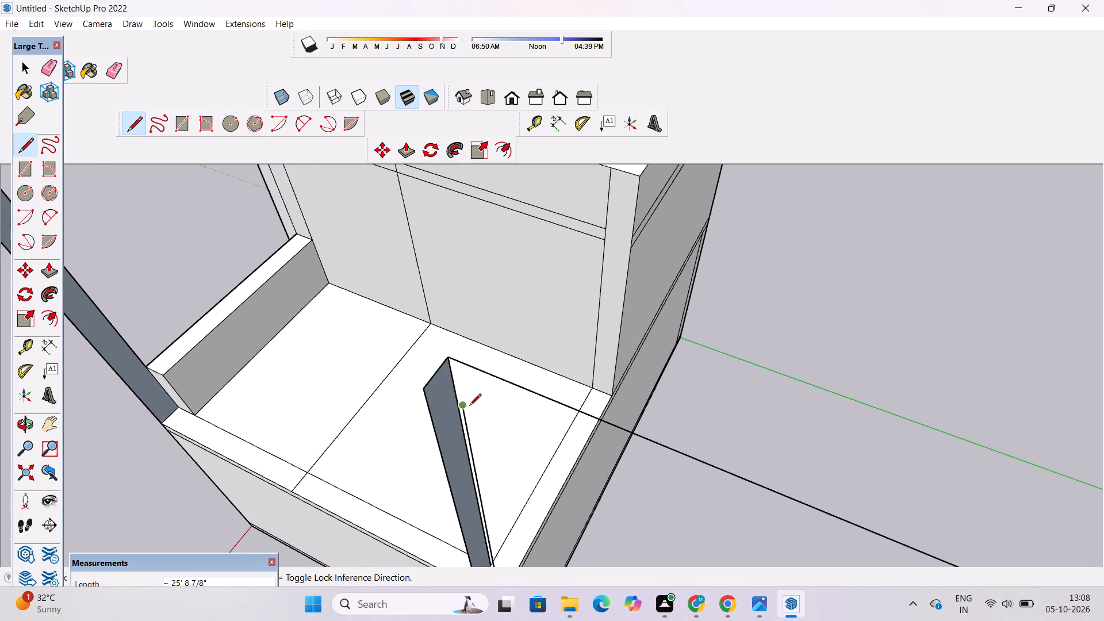
click(423, 391)
key(space)
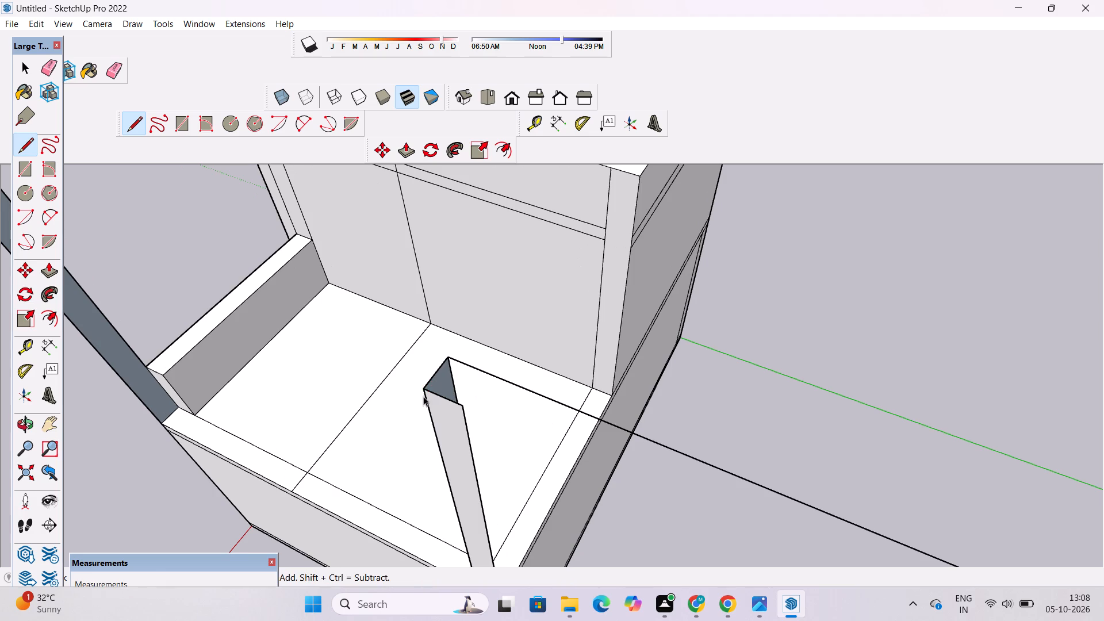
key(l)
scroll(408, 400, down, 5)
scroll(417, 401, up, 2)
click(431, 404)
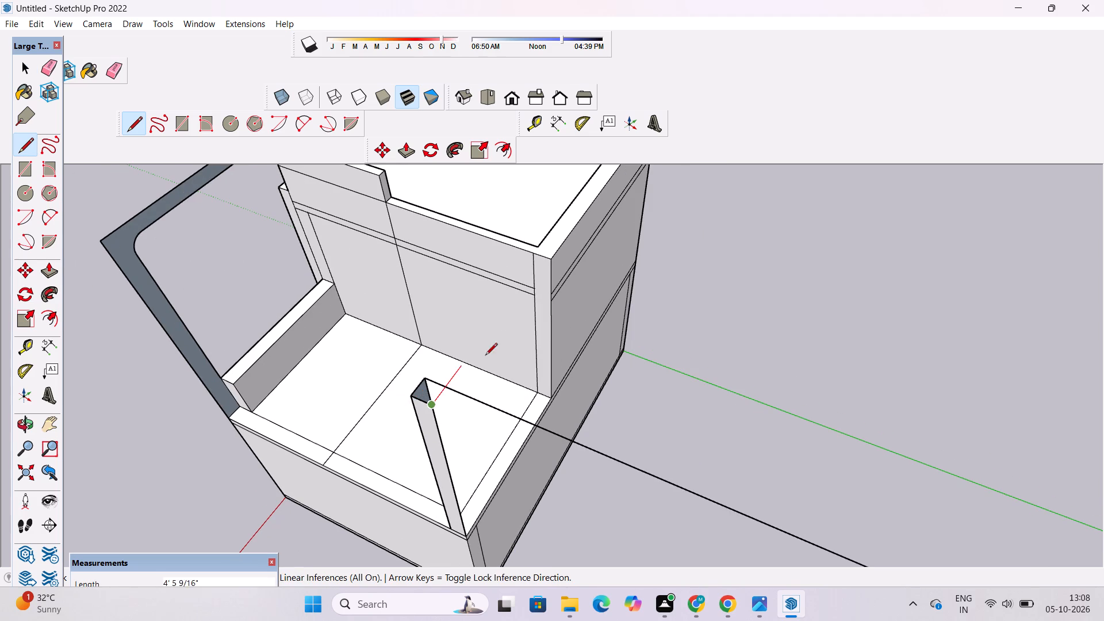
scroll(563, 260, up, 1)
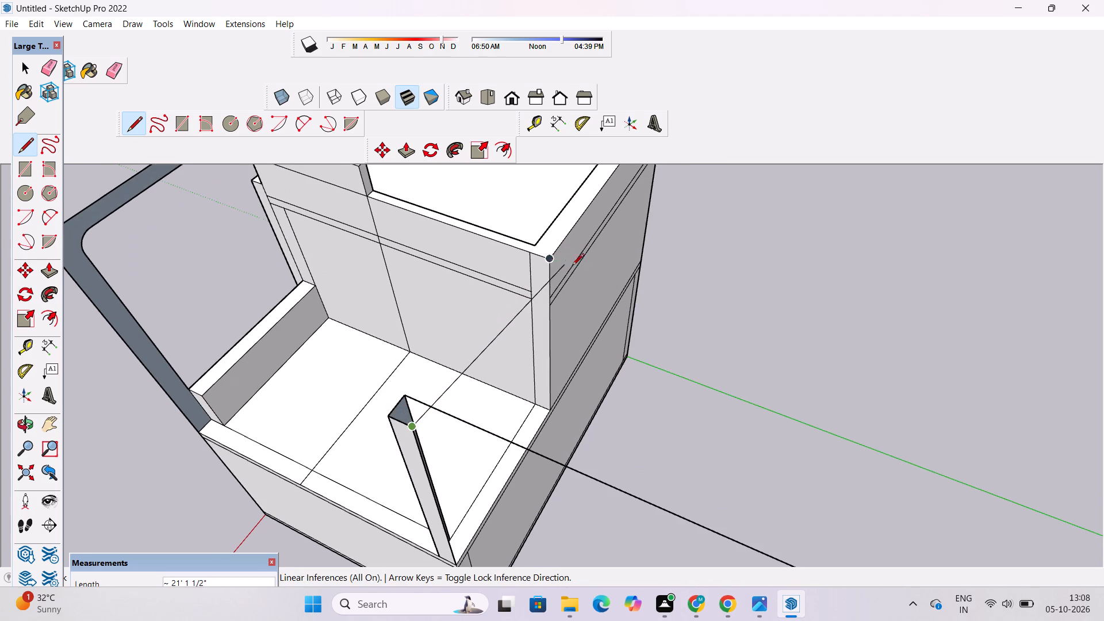
Examine the two-face corner post and the long line at its top in relation to the upper storey from the front, side, rear and above.
key(o)
drag(748, 377, 542, 386)
scroll(537, 363, down, 5)
drag(449, 305, 422, 259)
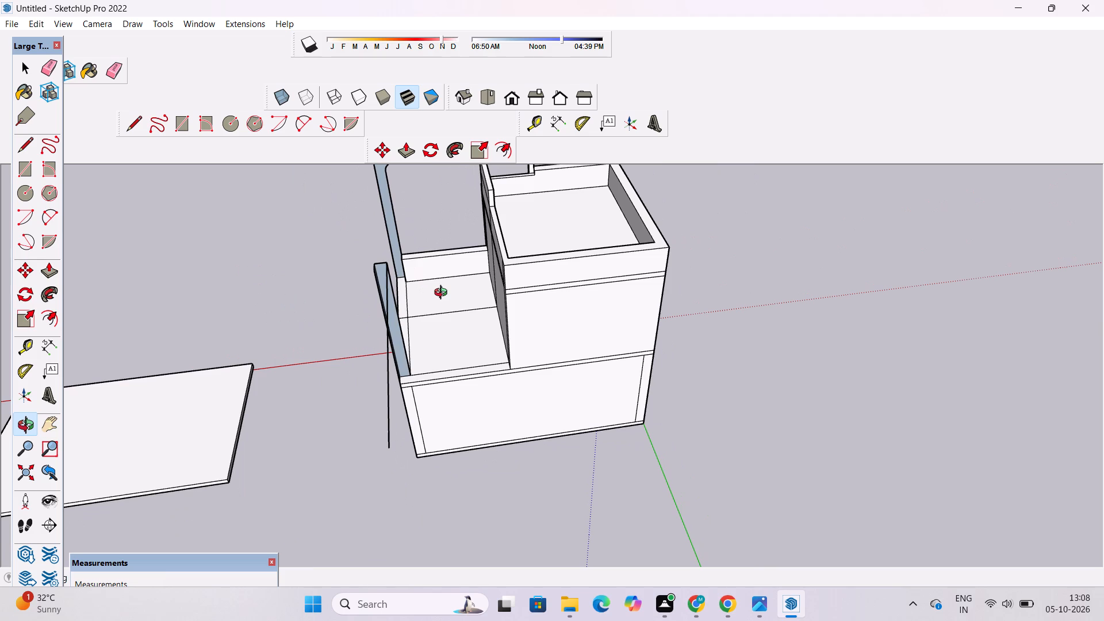
scroll(431, 287, down, 2)
scroll(443, 306, up, 2)
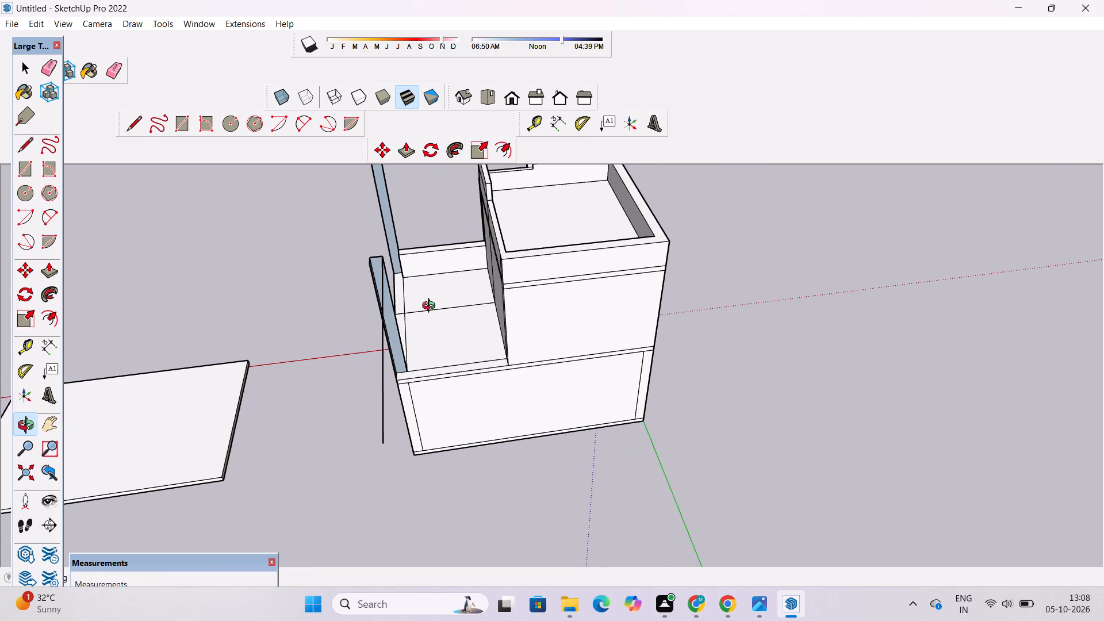
scroll(431, 307, up, 2)
drag(331, 323, 595, 261)
scroll(614, 236, down, 3)
scroll(752, 160, up, 1)
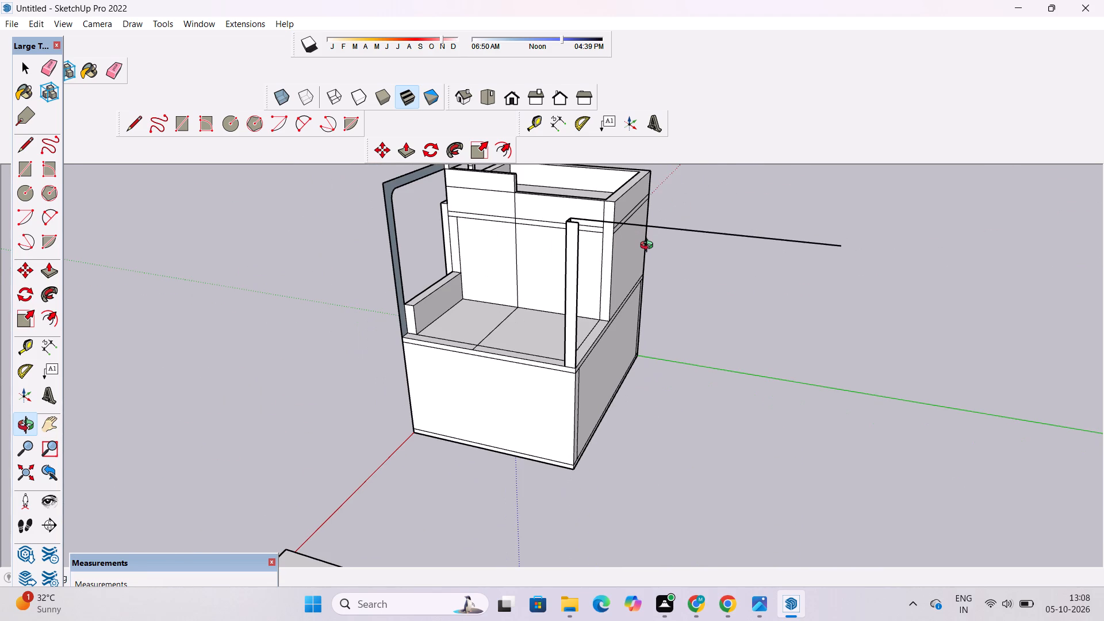
scroll(534, 266, down, 3)
shift+scroll(628, 231, up, 3)
shift+drag(631, 231, 650, 346)
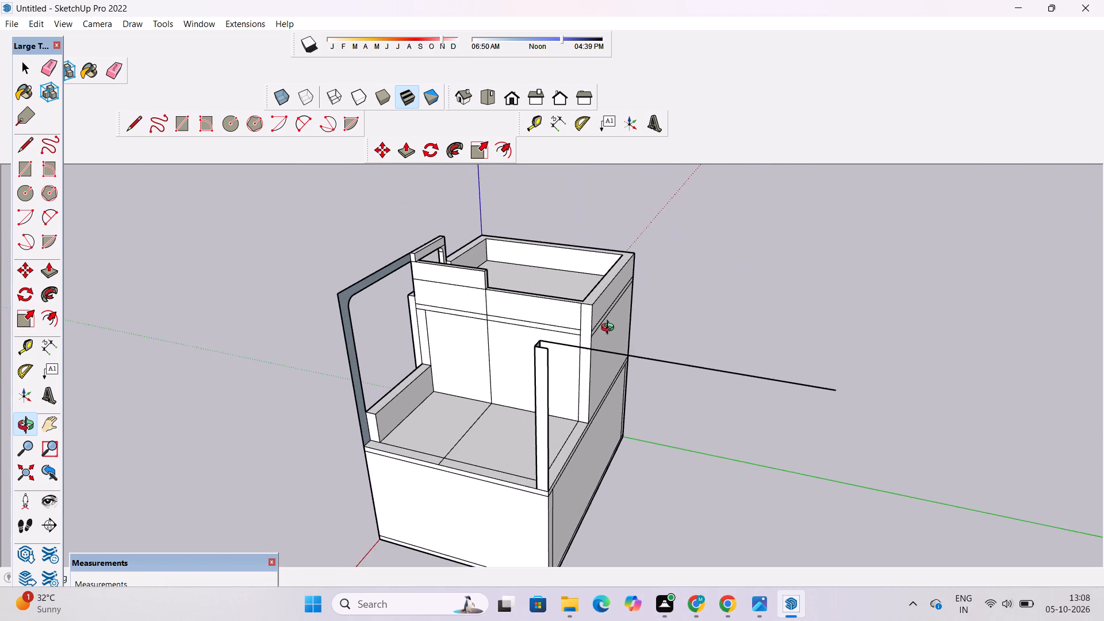
scroll(600, 321, up, 9)
drag(407, 354, 714, 386)
scroll(750, 307, down, 5)
shift+drag(764, 262, 434, 308)
drag(428, 328, 524, 361)
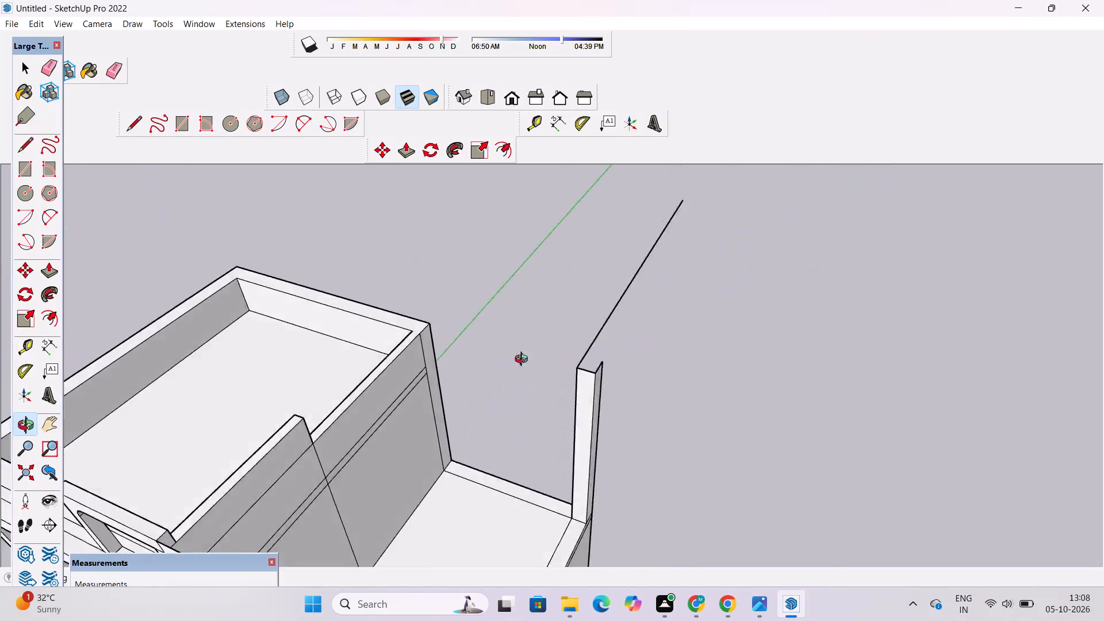
drag(524, 361, 749, 385)
scroll(569, 420, up, 3)
shift+drag(417, 398, 574, 321)
drag(539, 376, 492, 360)
scroll(488, 356, down, 3)
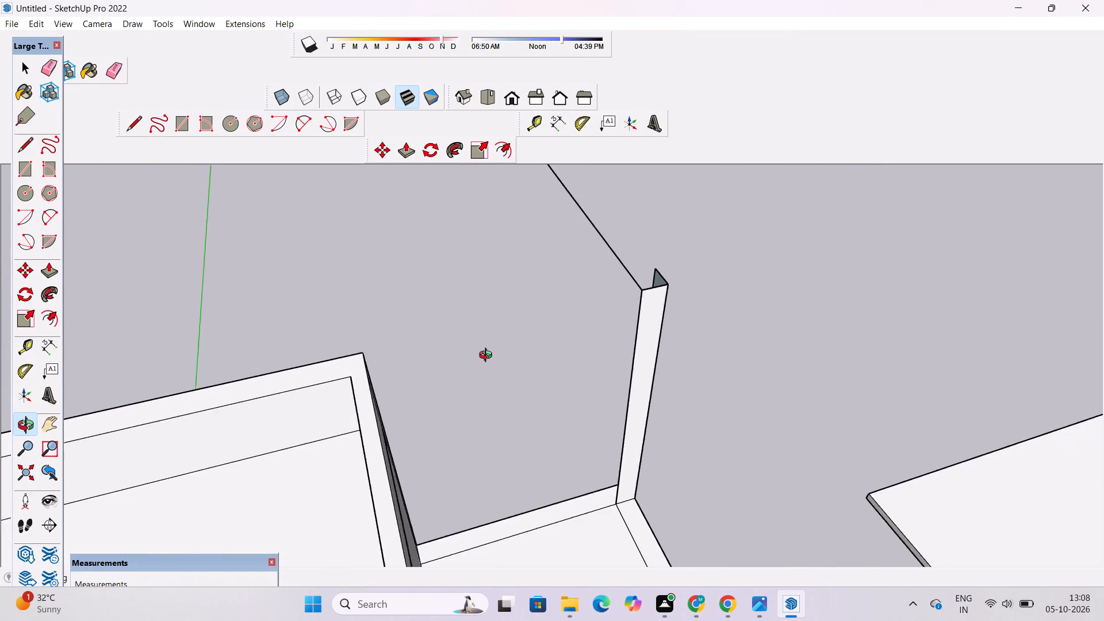
scroll(488, 356, down, 2)
shift+drag(439, 370, 553, 343)
drag(558, 351, 545, 330)
scroll(541, 329, down, 3)
drag(553, 359, 487, 379)
scroll(517, 341, up, 2)
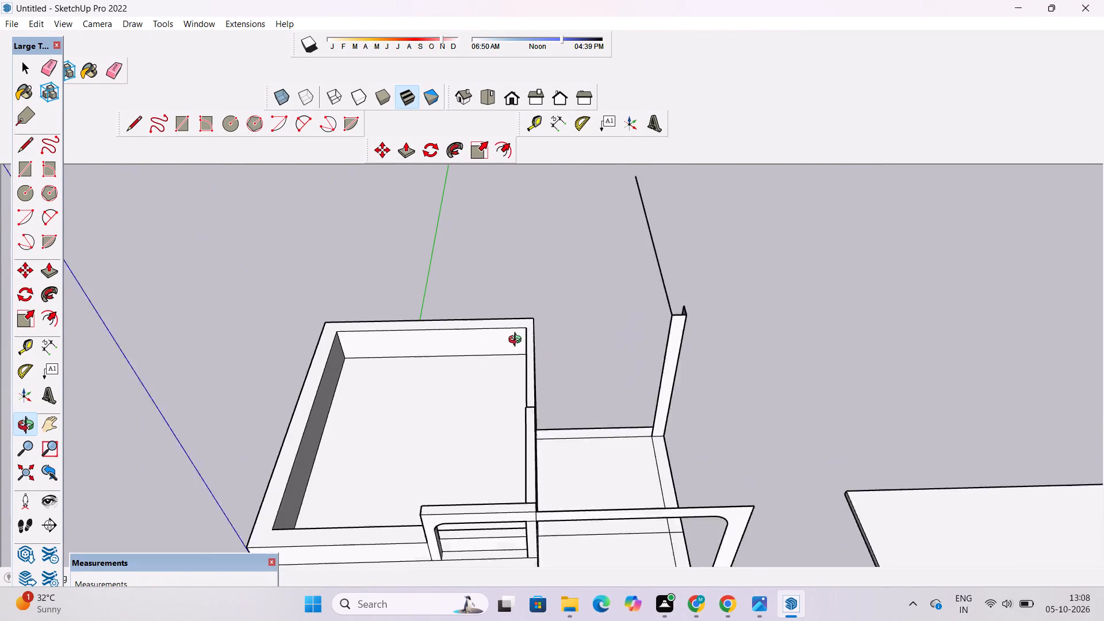
scroll(517, 341, up, 2)
shift+drag(543, 338, 485, 362)
scroll(485, 362, up, 2)
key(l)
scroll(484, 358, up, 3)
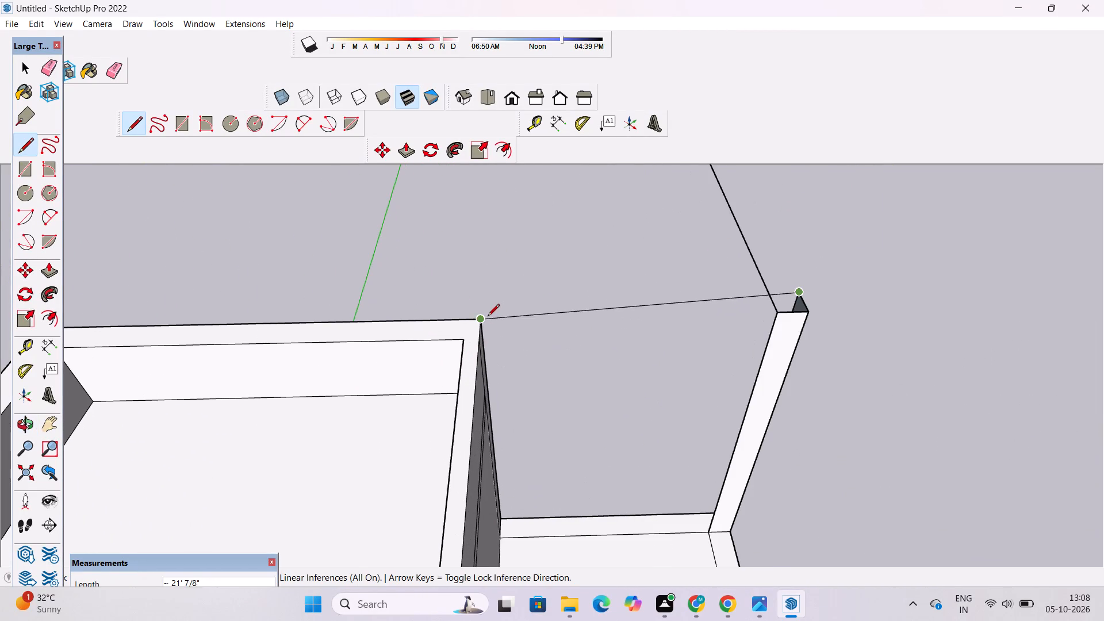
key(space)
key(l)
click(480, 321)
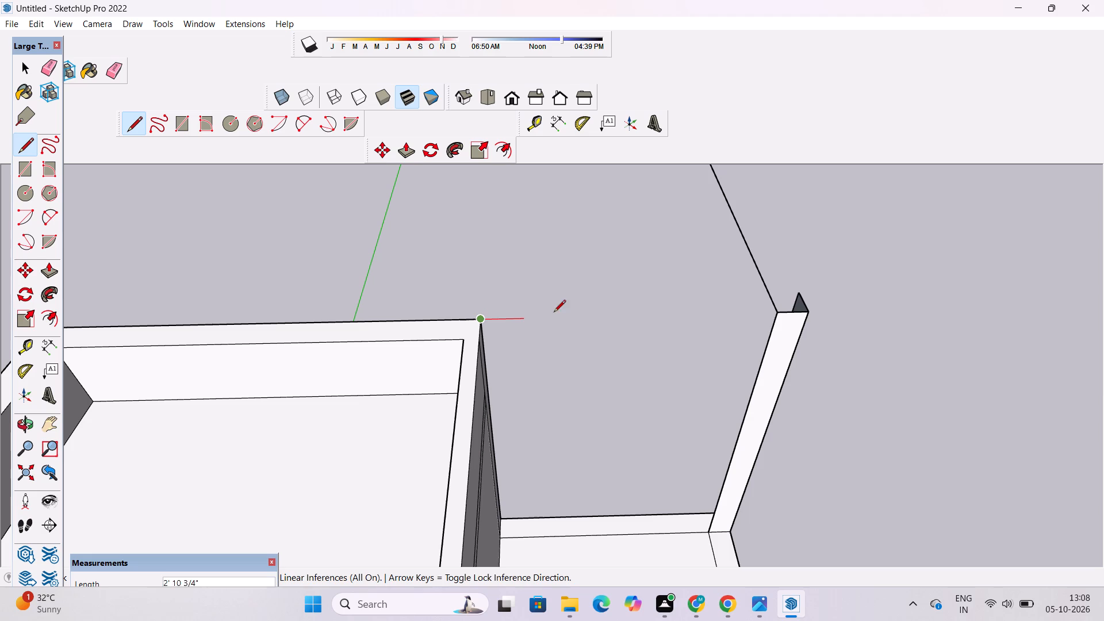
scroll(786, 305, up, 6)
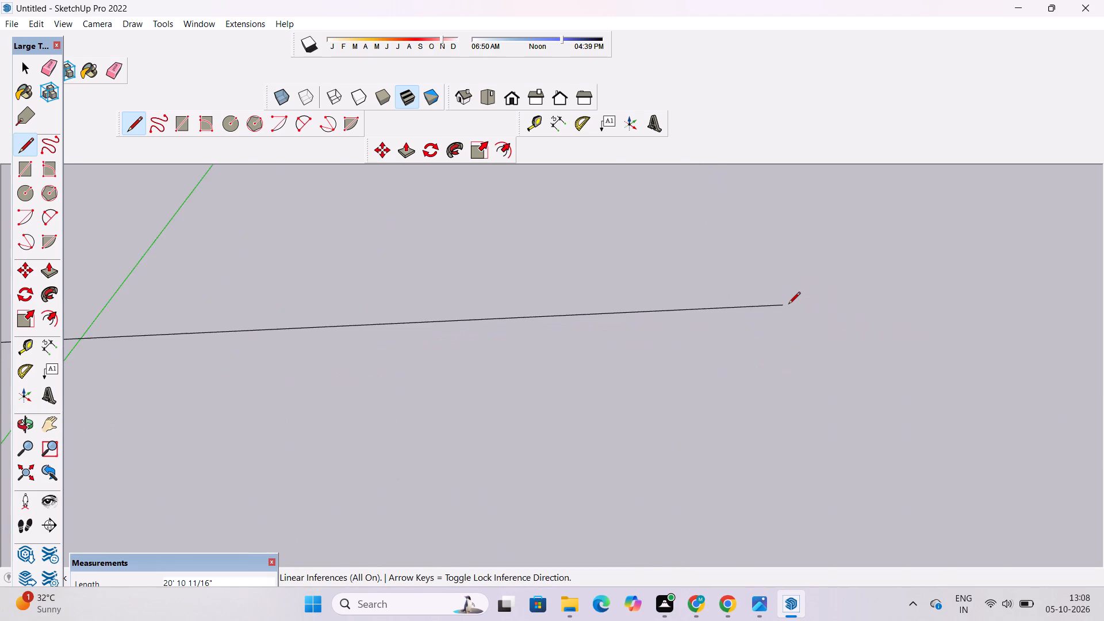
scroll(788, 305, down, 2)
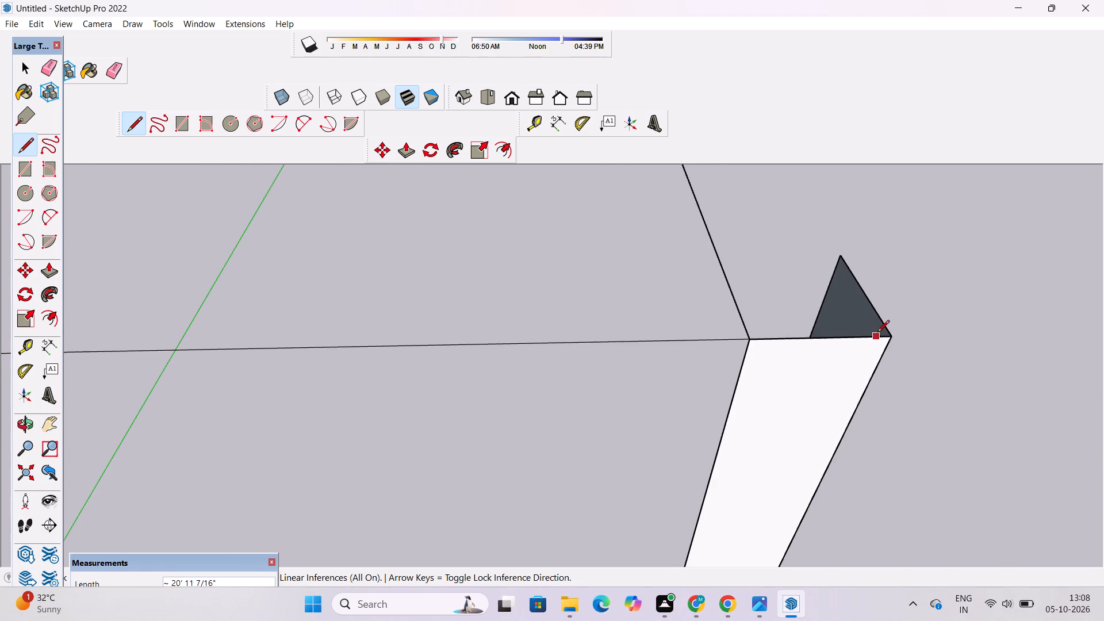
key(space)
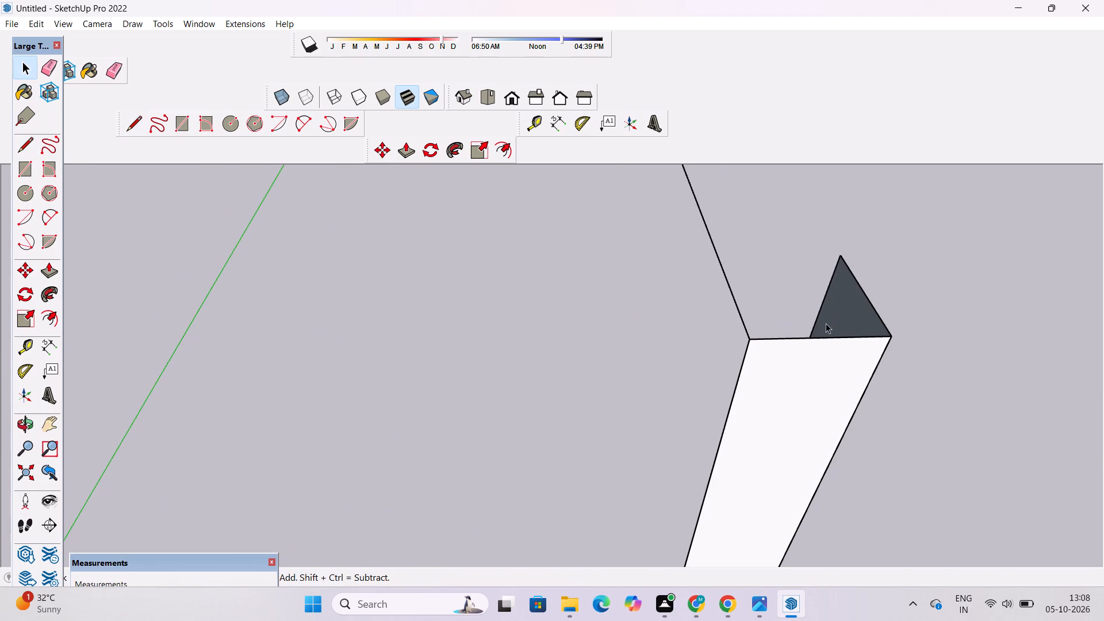
Erase the corner post's two narrow faces and the long line at its top, keeping only the inner upright edge.
key(e)
drag(888, 270, 862, 301)
drag(844, 257, 836, 275)
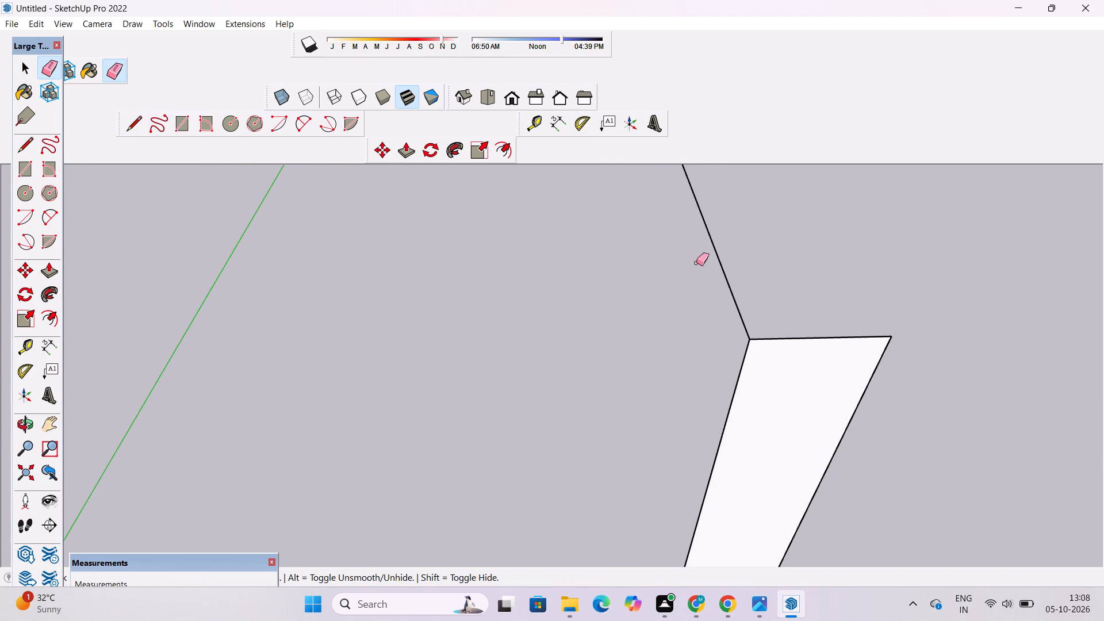
scroll(689, 266, down, 6)
scroll(748, 298, up, 3)
drag(703, 263, 677, 313)
drag(683, 252, 676, 279)
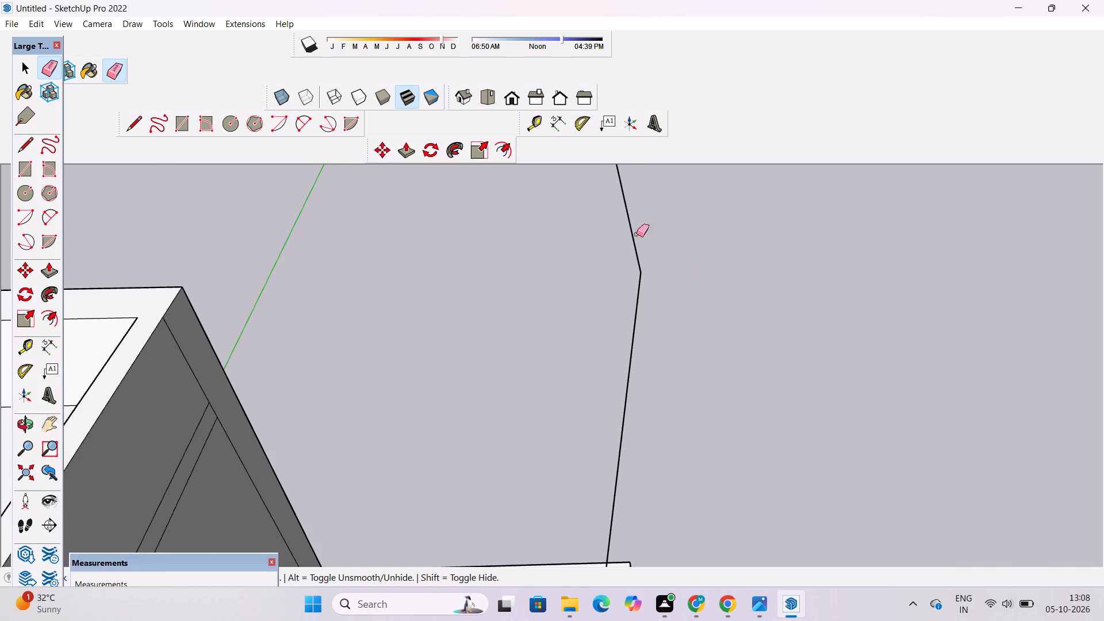
drag(637, 234, 634, 254)
key(space)
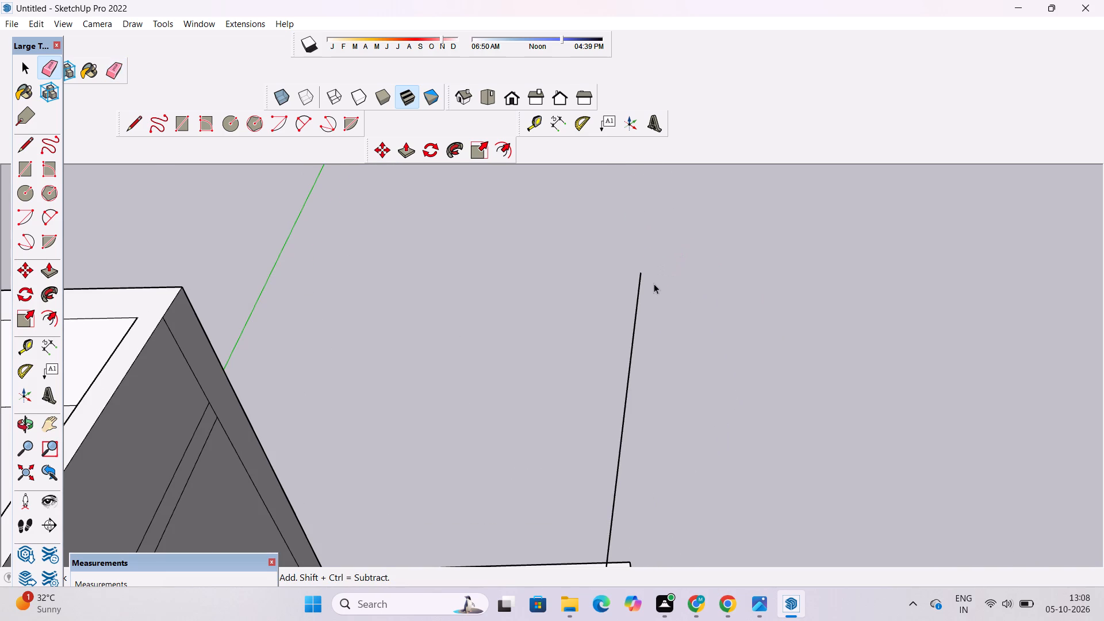
Draw a line 21' across from the upper storey's rear top corner and down to the terrace's outer rear corner, closing a rear wall face.
key(l)
scroll(654, 283, down, 7)
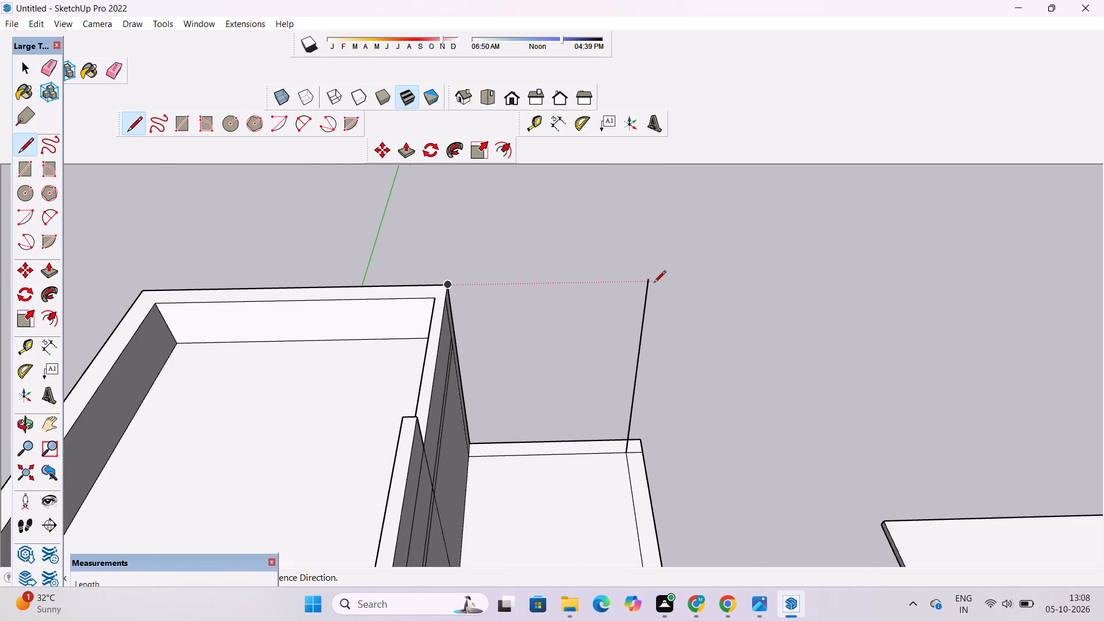
scroll(654, 283, down, 11)
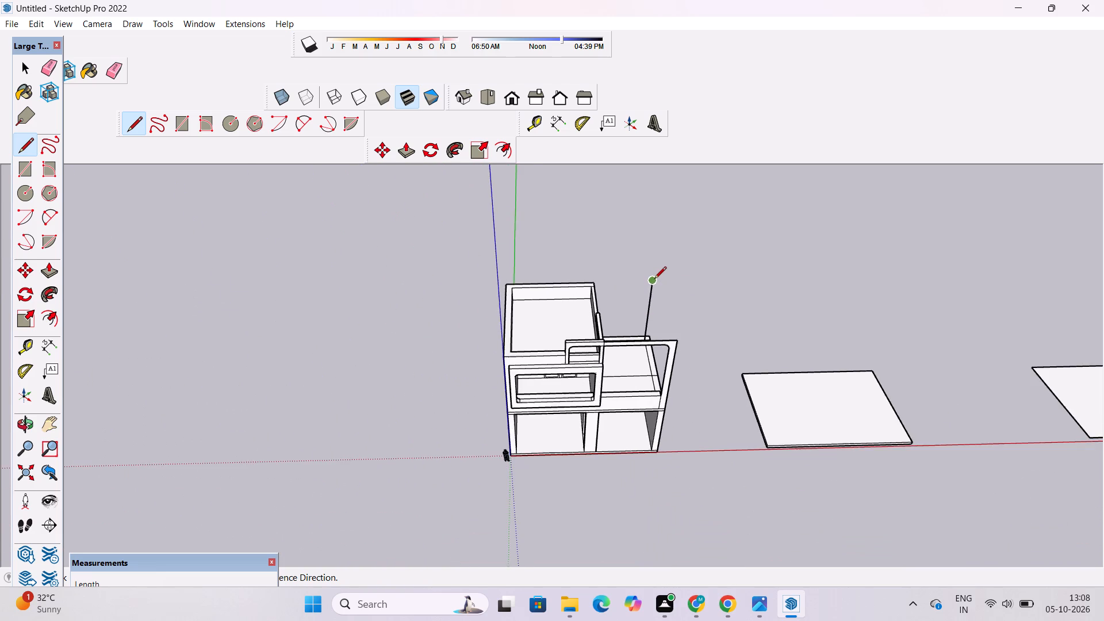
scroll(654, 279, down, 5)
scroll(655, 277, up, 7)
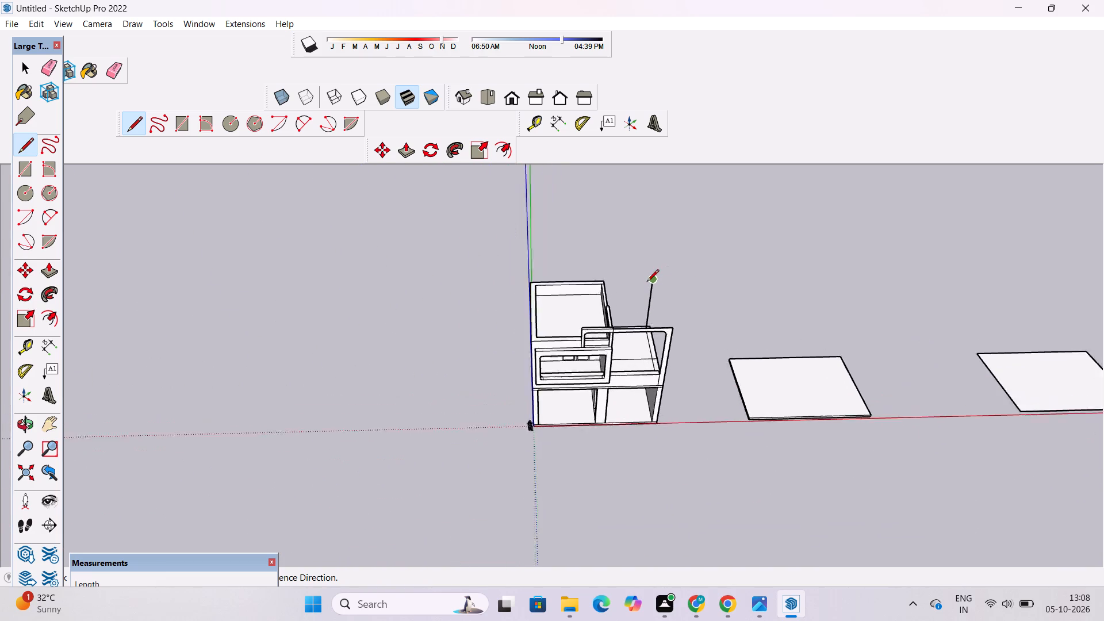
scroll(647, 282, up, 11)
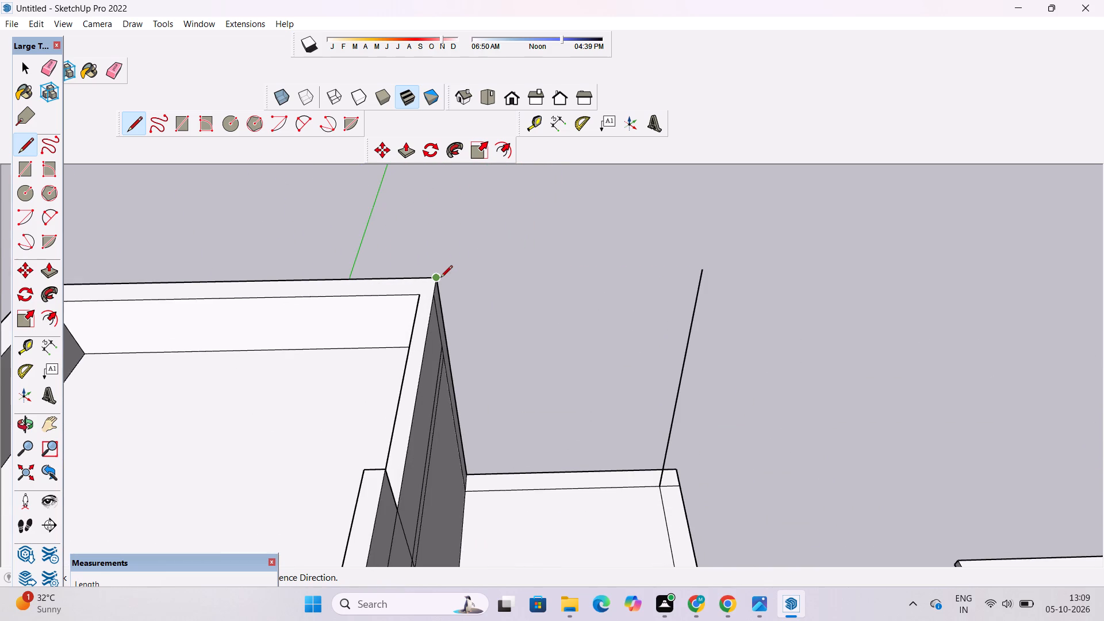
click(433, 278)
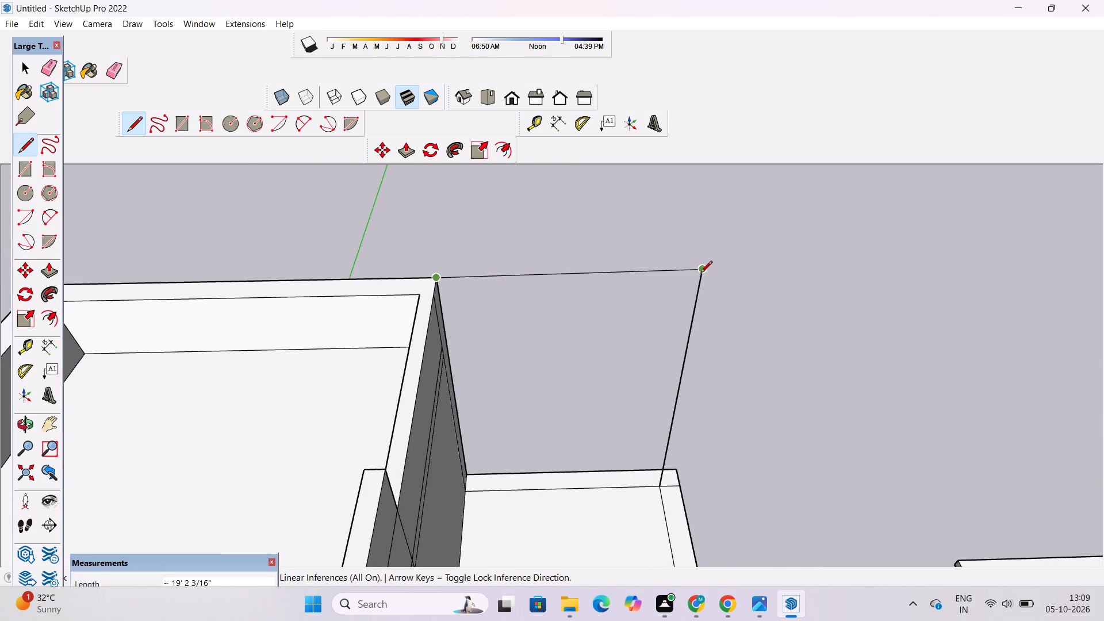
scroll(702, 275, up, 8)
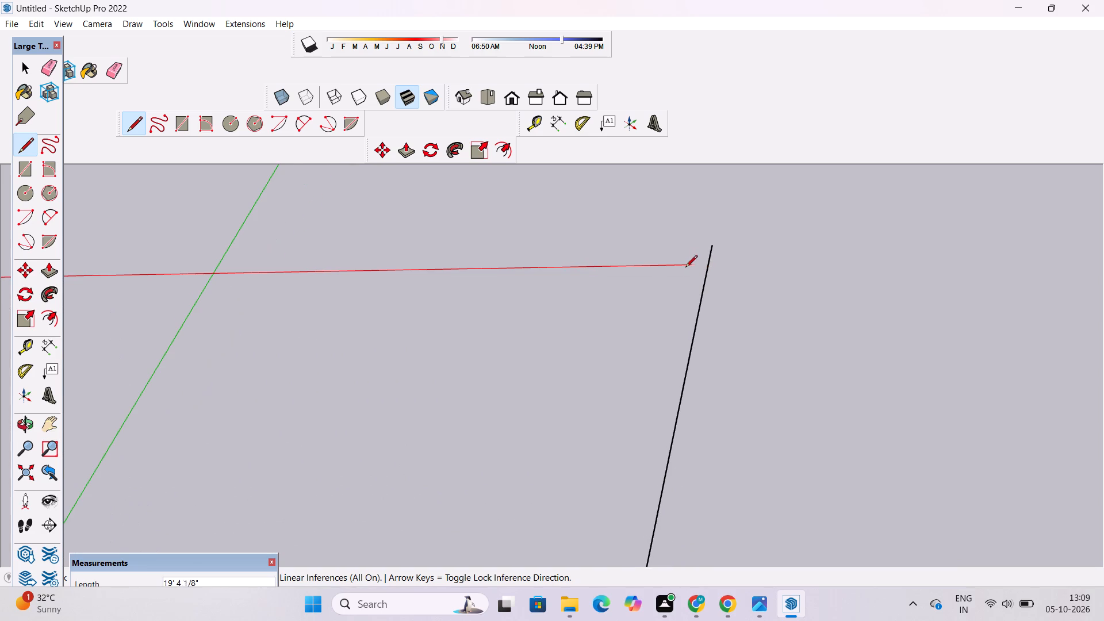
scroll(707, 262, up, 7)
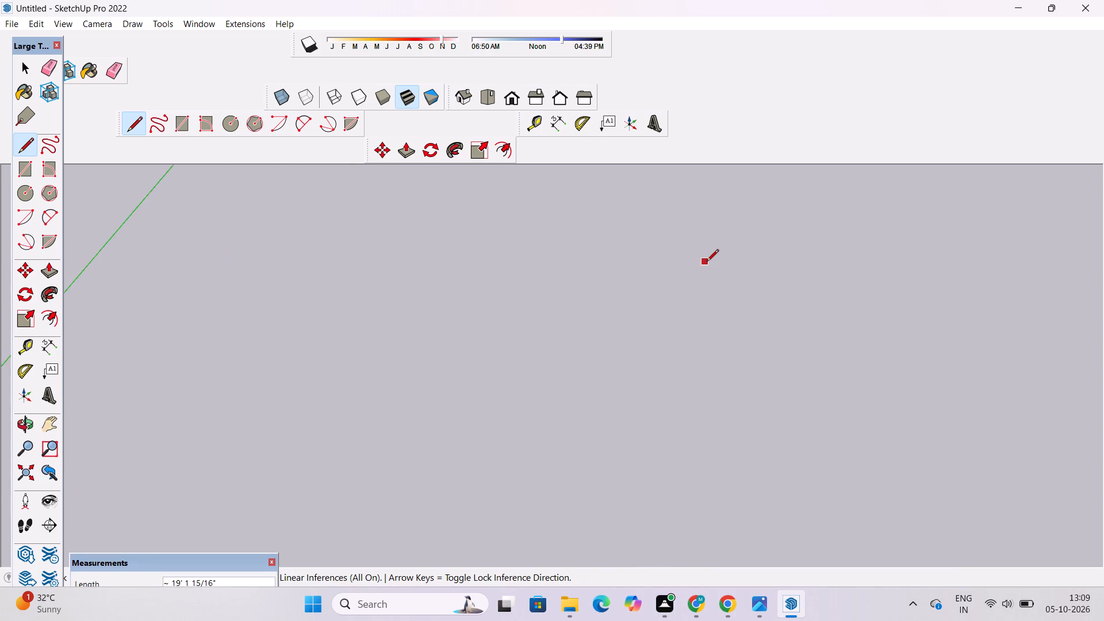
scroll(707, 262, down, 4)
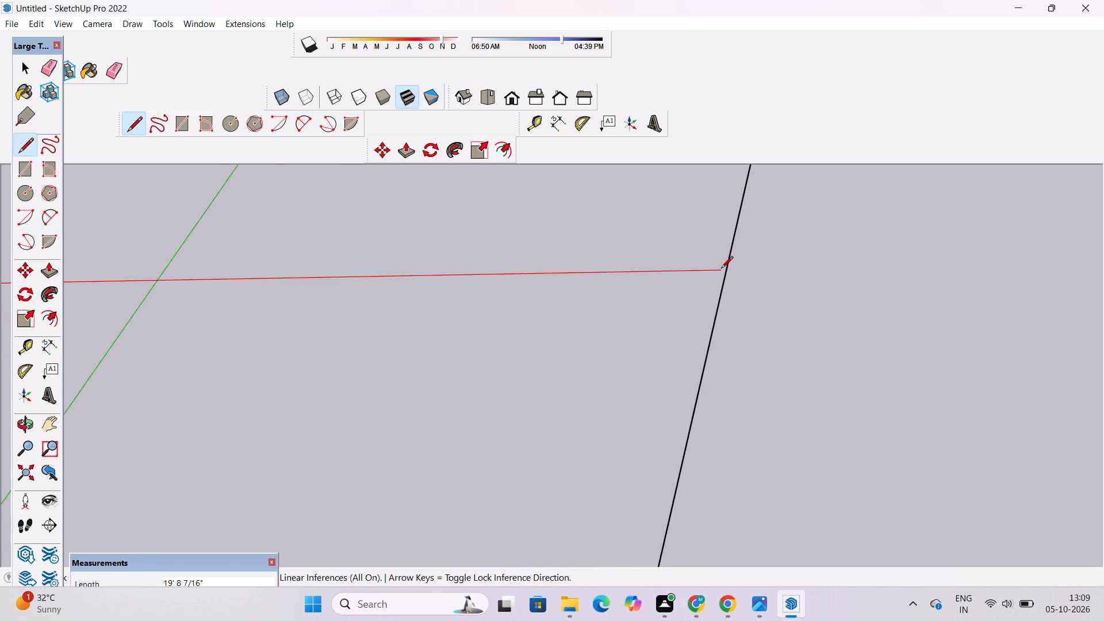
scroll(719, 264, down, 3)
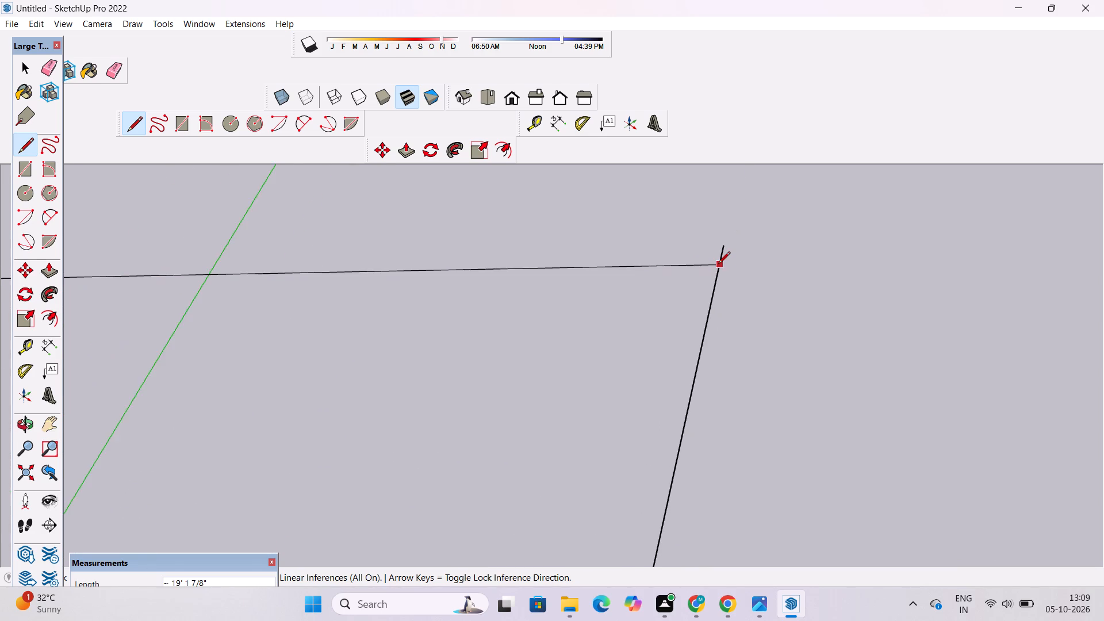
scroll(718, 264, down, 17)
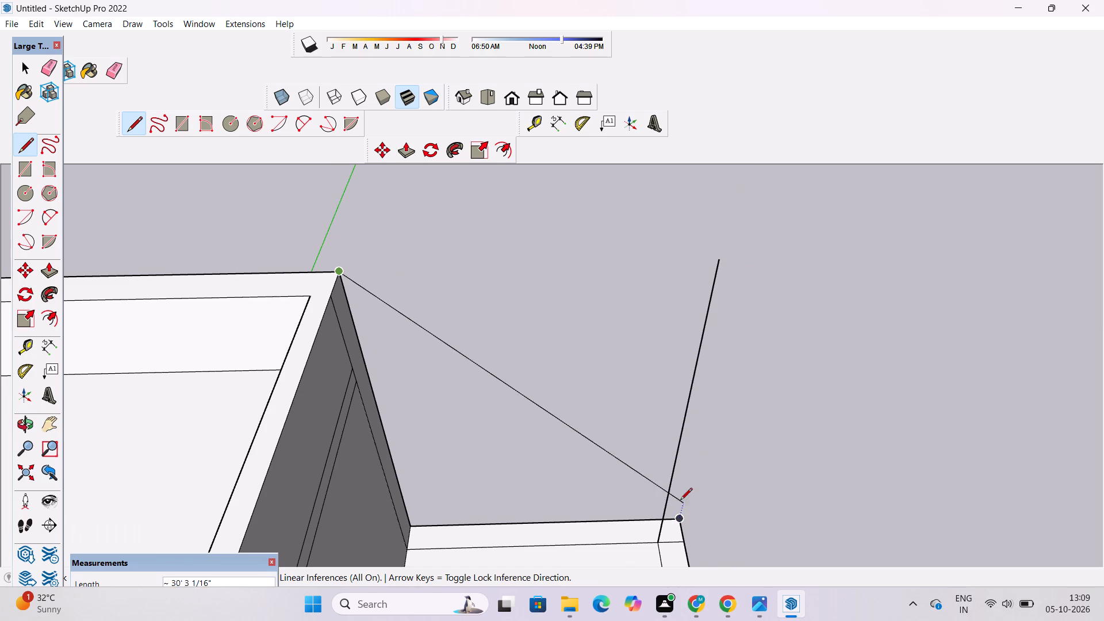
click(742, 263)
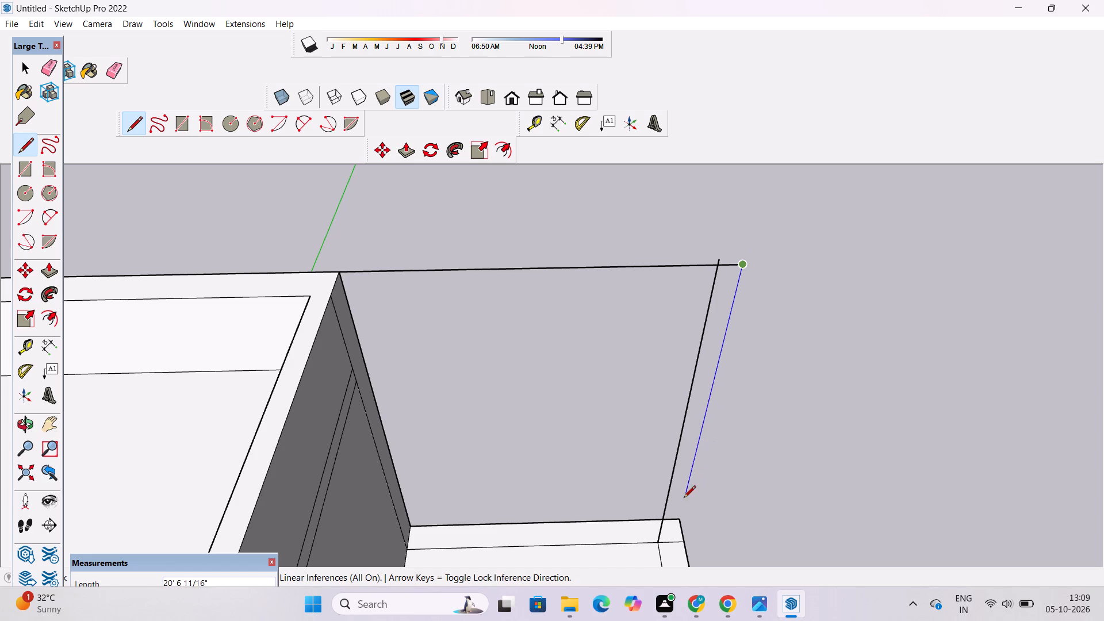
click(680, 519)
key(space)
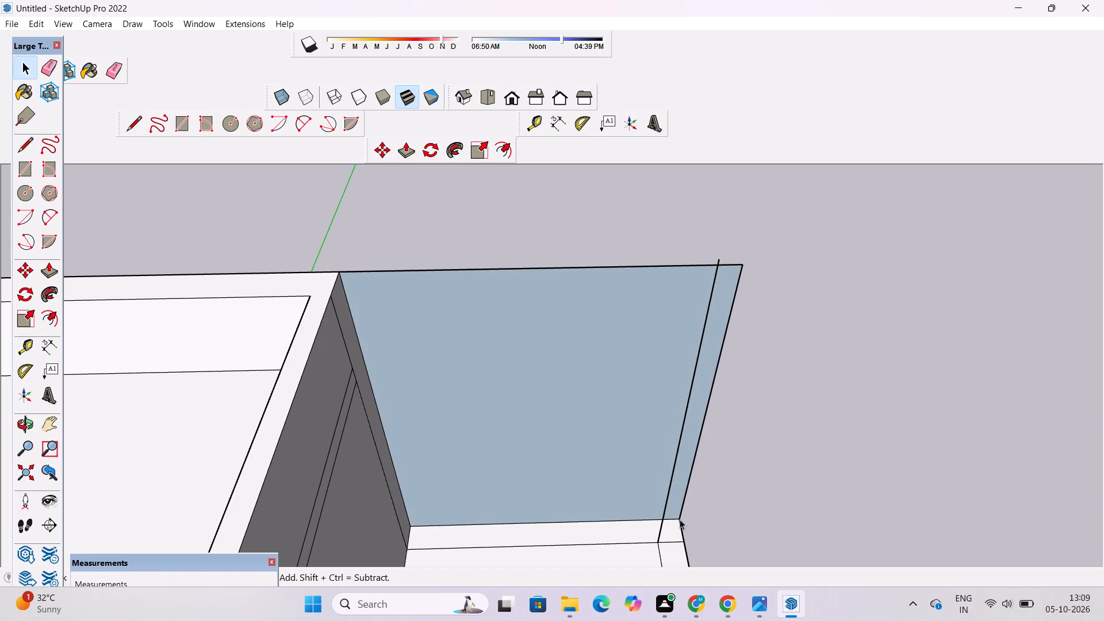
Examine the terrace's new rear wall face and the leftover upright line from the front, side and above.
key(o)
drag(711, 522, 641, 386)
scroll(641, 386, down, 10)
scroll(588, 376, down, 19)
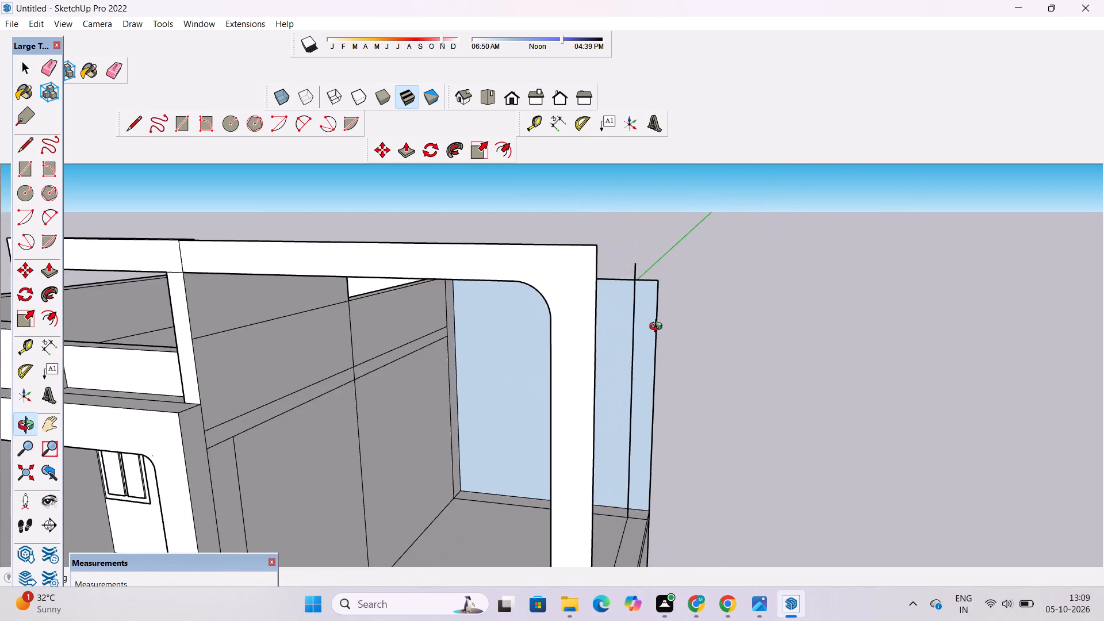
drag(658, 328, 516, 363)
drag(737, 295, 471, 290)
drag(498, 311, 803, 377)
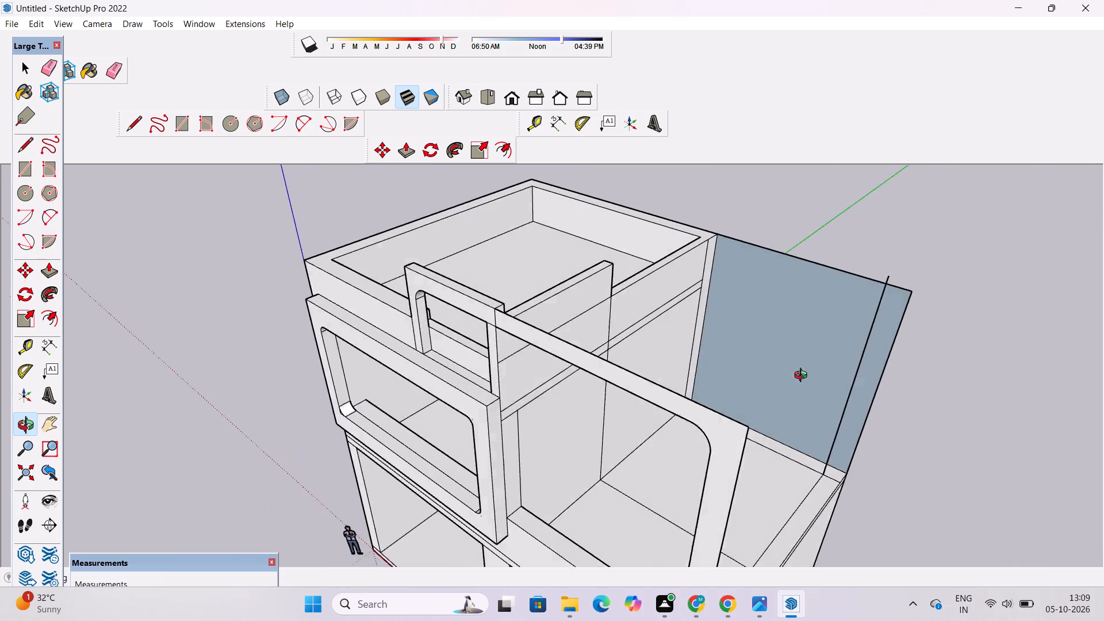
drag(803, 377, 807, 377)
shift+drag(823, 354, 551, 386)
scroll(554, 362, up, 4)
drag(450, 359, 584, 359)
scroll(611, 321, down, 3)
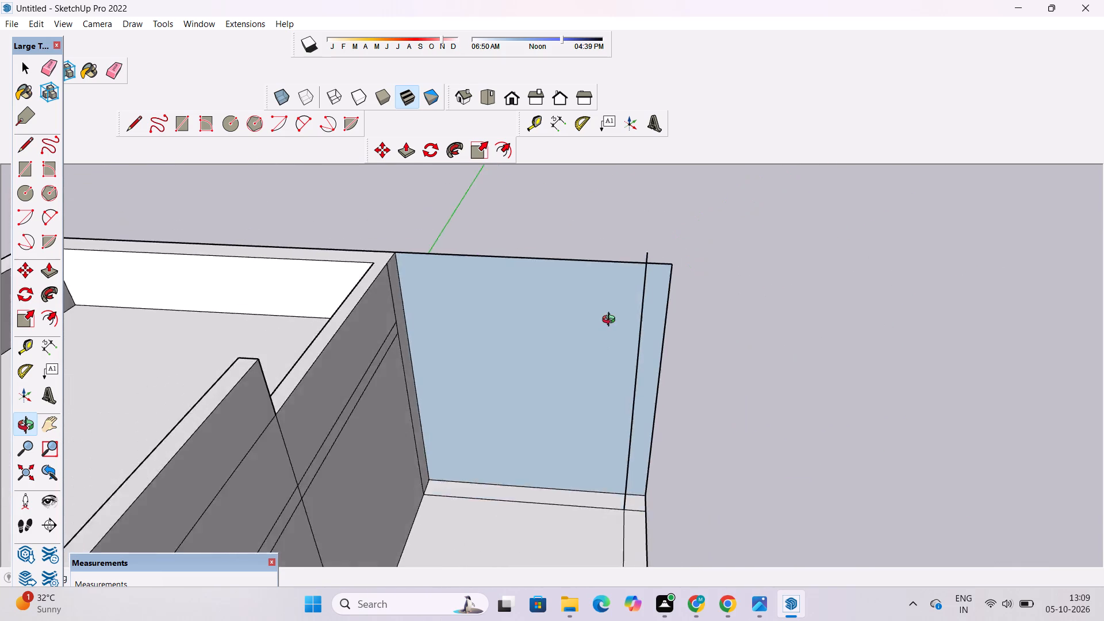
scroll(611, 321, down, 2)
shift+drag(612, 299, 551, 319)
scroll(551, 319, up, 8)
drag(553, 320, 603, 244)
scroll(606, 231, down, 5)
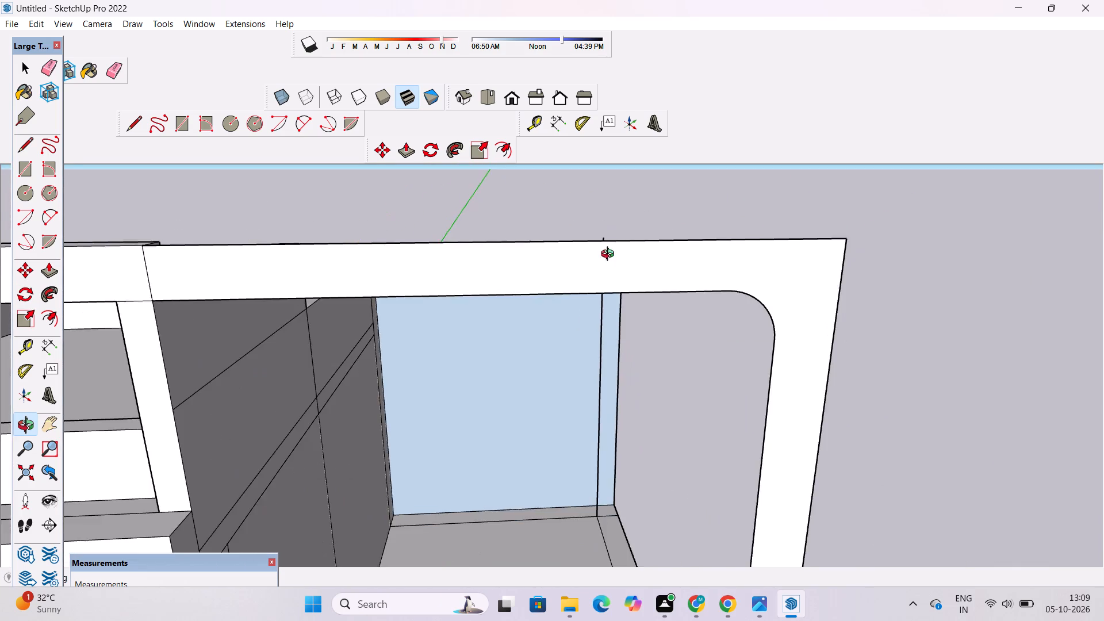
drag(611, 256, 604, 412)
scroll(603, 304, down, 5)
shift+drag(633, 236, 633, 397)
scroll(585, 333, up, 4)
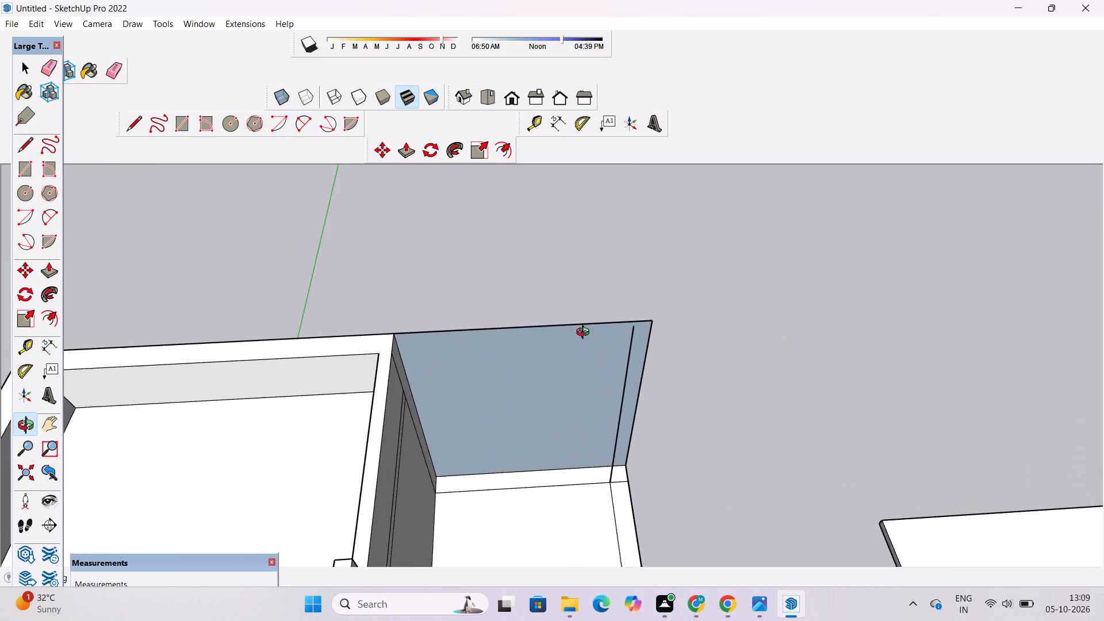
Examine the terrace's rear wall face and the leftover upright line behind the front frame, from above and from the front.
scroll(592, 340, down, 3)
drag(665, 373, 540, 379)
scroll(539, 379, down, 3)
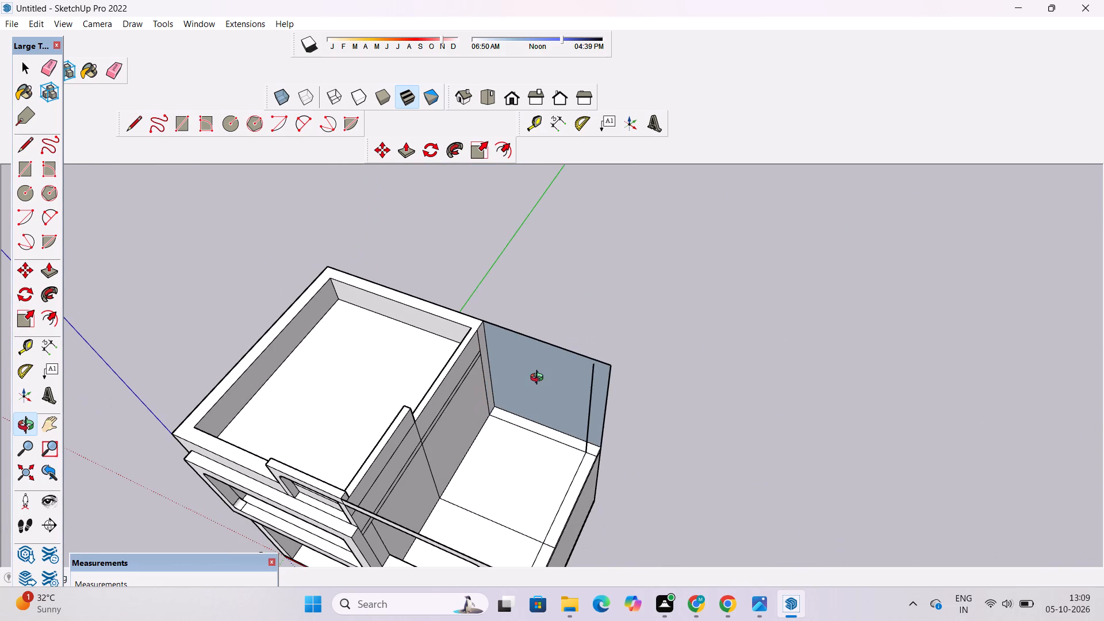
scroll(540, 381, up, 1)
scroll(541, 381, down, 1)
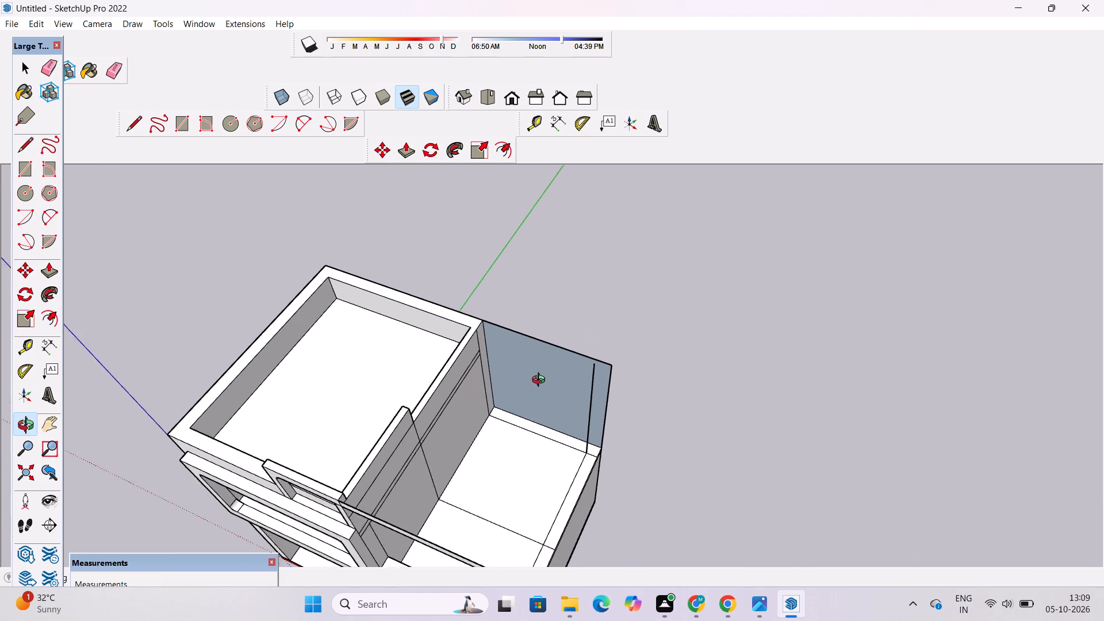
scroll(541, 381, down, 2)
drag(476, 449, 553, 300)
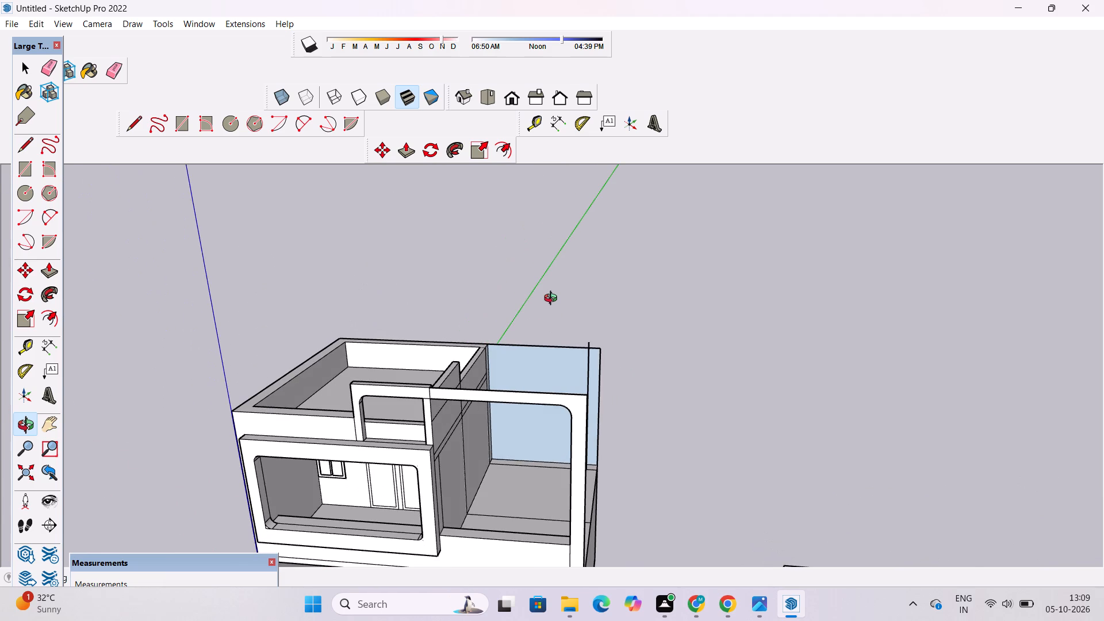
scroll(553, 300, down, 1)
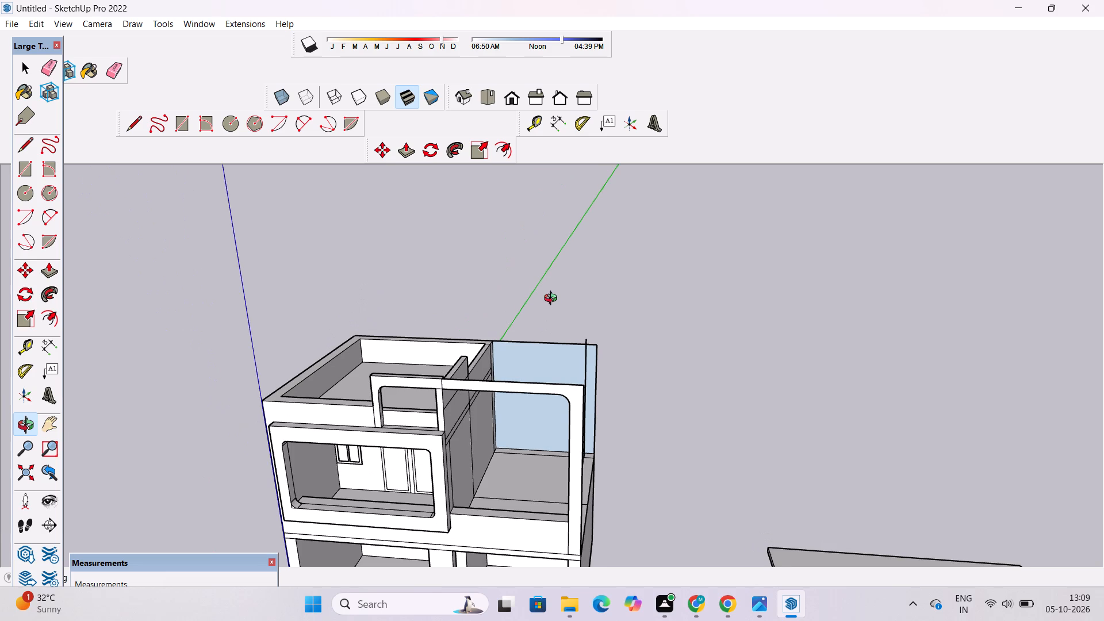
scroll(553, 300, up, 1)
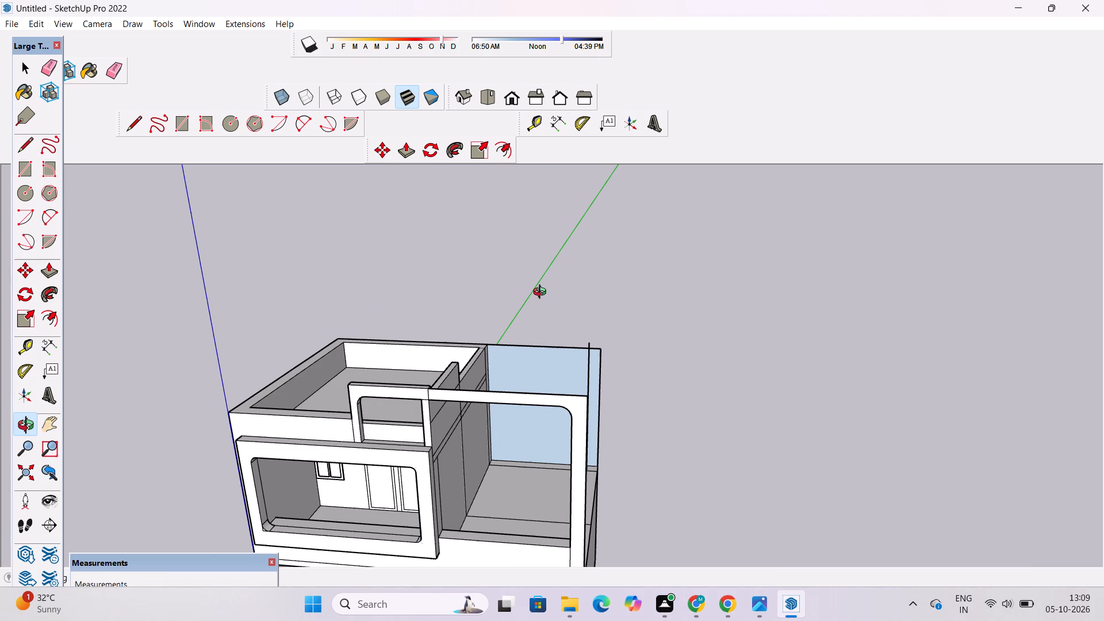
scroll(542, 293, down, 3)
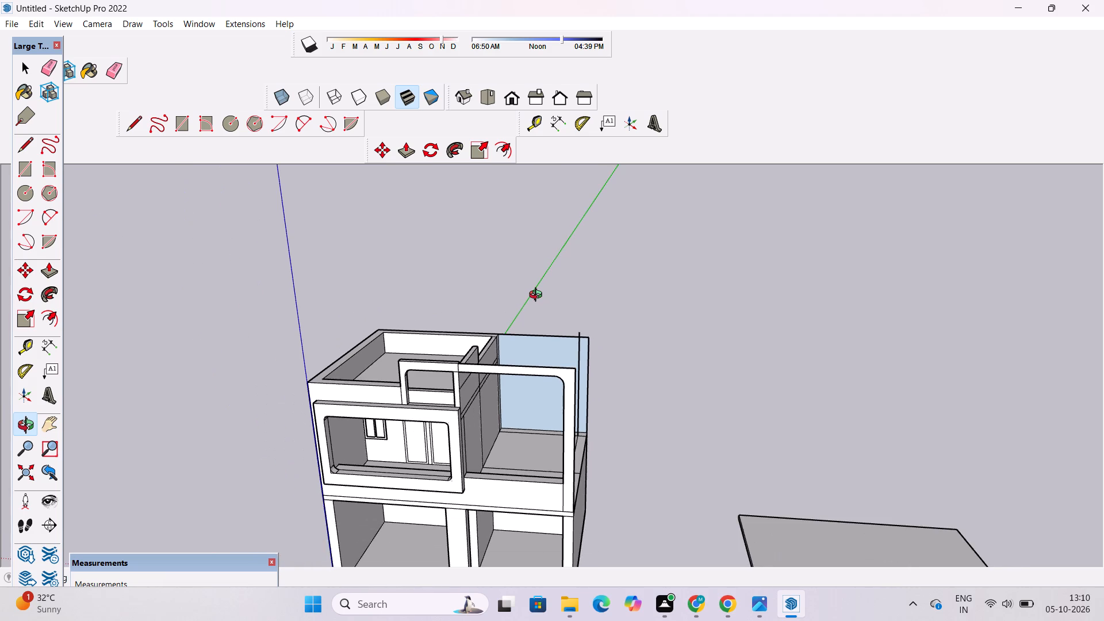
scroll(538, 296, up, 8)
scroll(538, 296, down, 2)
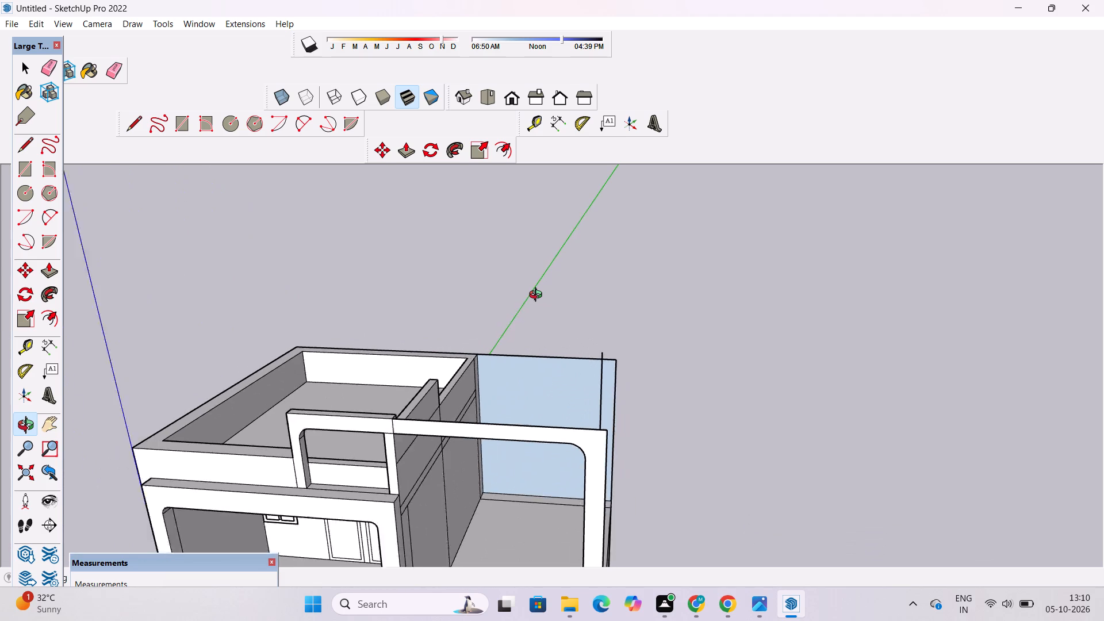
scroll(538, 296, down, 3)
scroll(536, 384, up, 5)
Erase the leftover upright line standing in front of the terrace's rear wall face, near its outer edge.
drag(621, 356, 738, 471)
scroll(558, 415, up, 2)
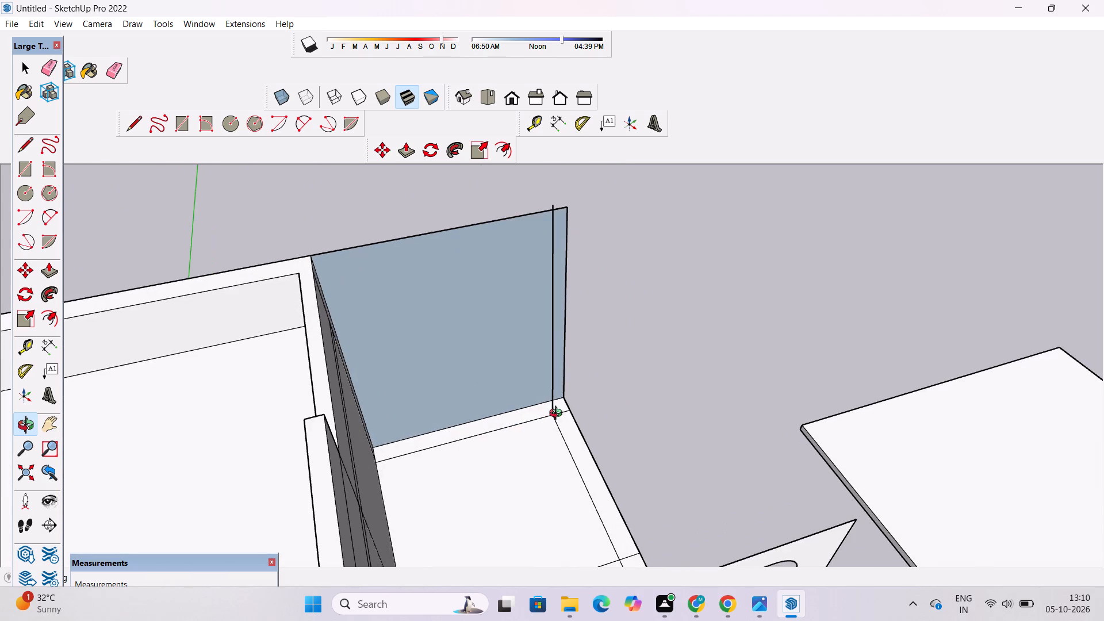
shift+drag(558, 407, 592, 478)
drag(592, 478, 563, 466)
scroll(564, 439, up, 3)
shift+drag(569, 440, 551, 435)
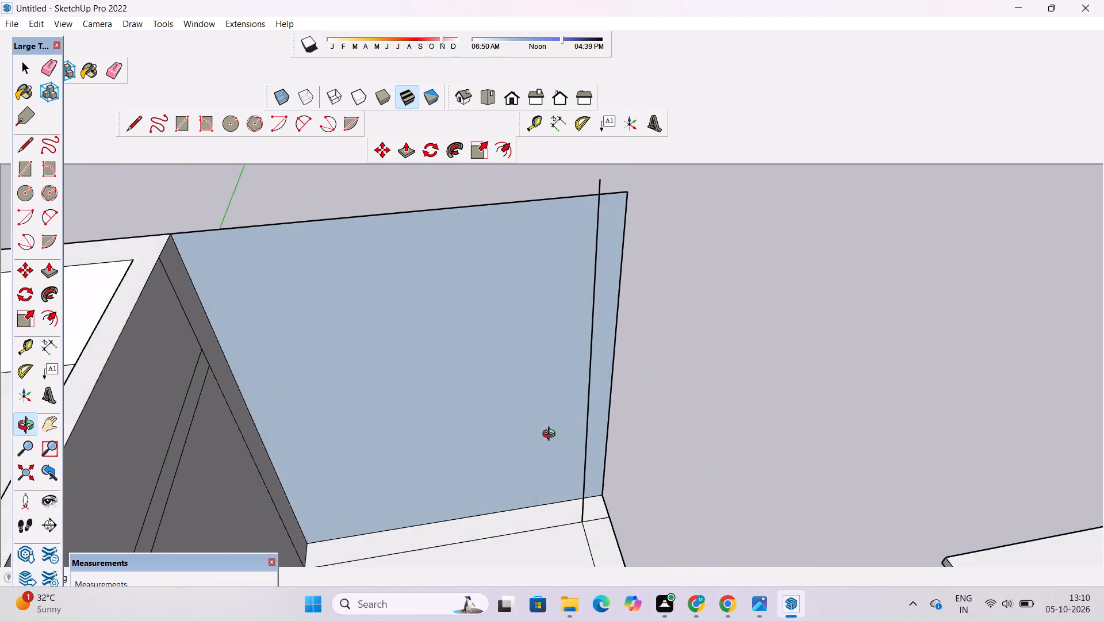
shift+drag(551, 435, 551, 435)
key(e)
scroll(591, 388, up, 1)
scroll(591, 388, down, 1)
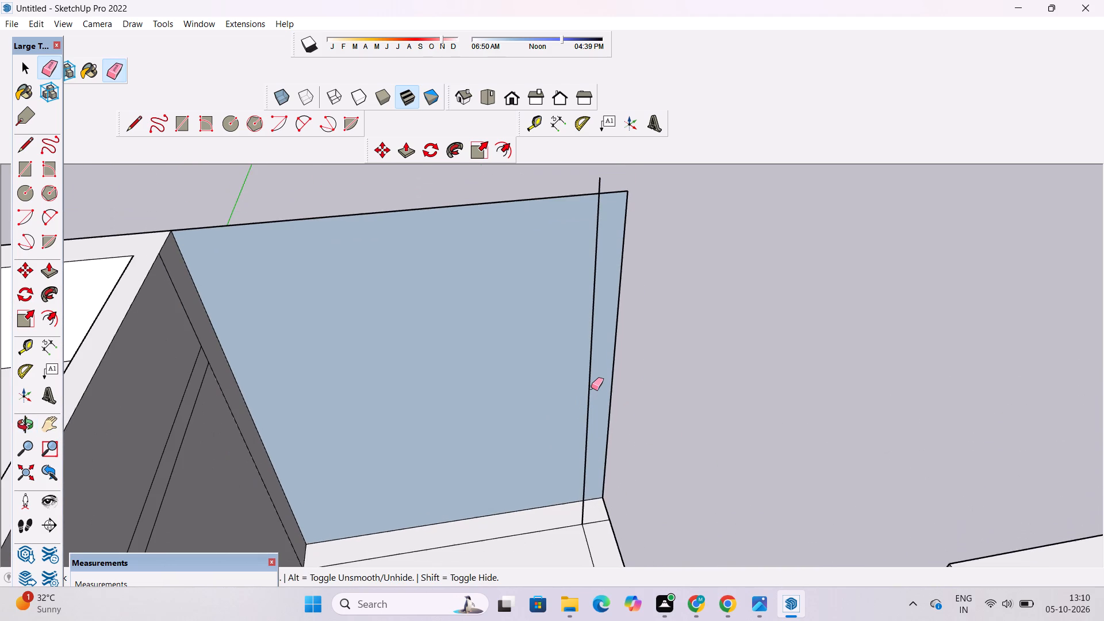
scroll(591, 388, up, 2)
scroll(591, 388, down, 3)
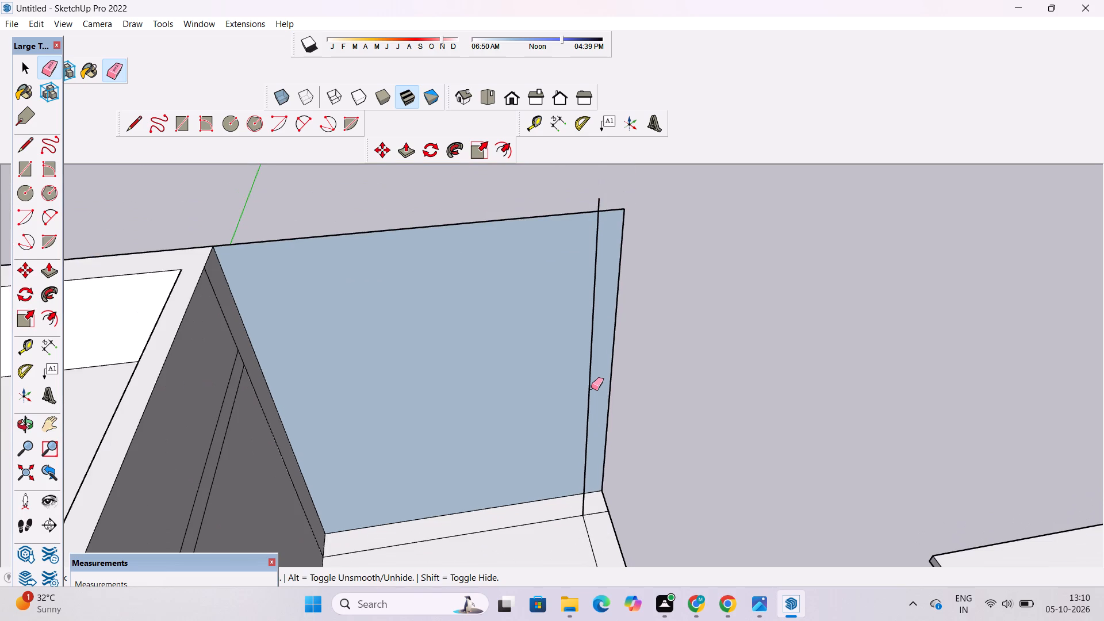
scroll(588, 356, up, 1)
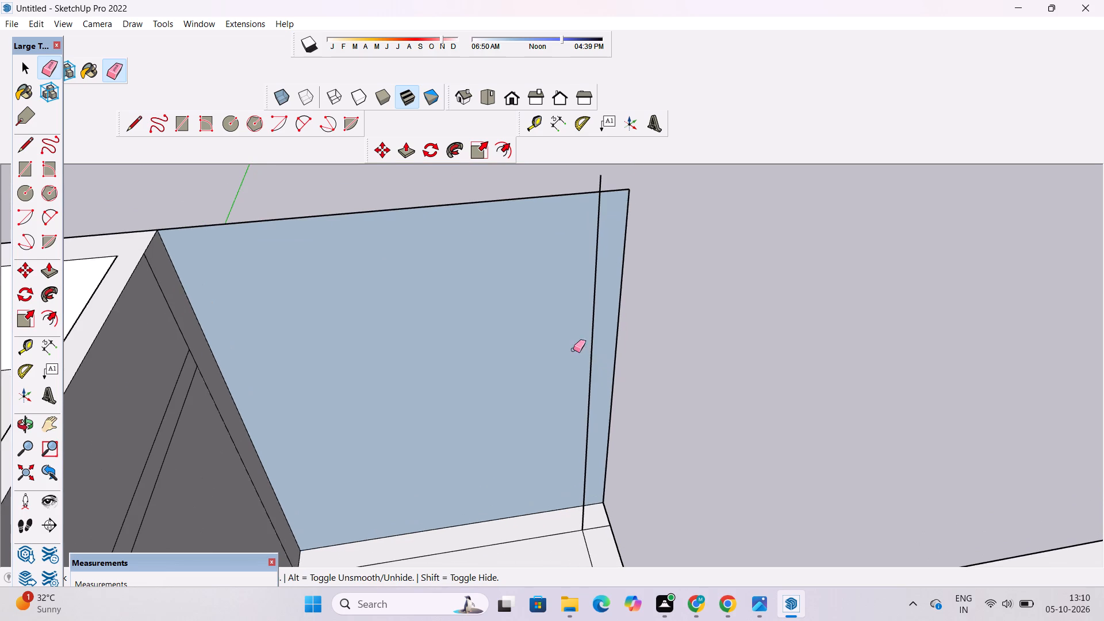
scroll(546, 348, up, 1)
drag(604, 271, 592, 305)
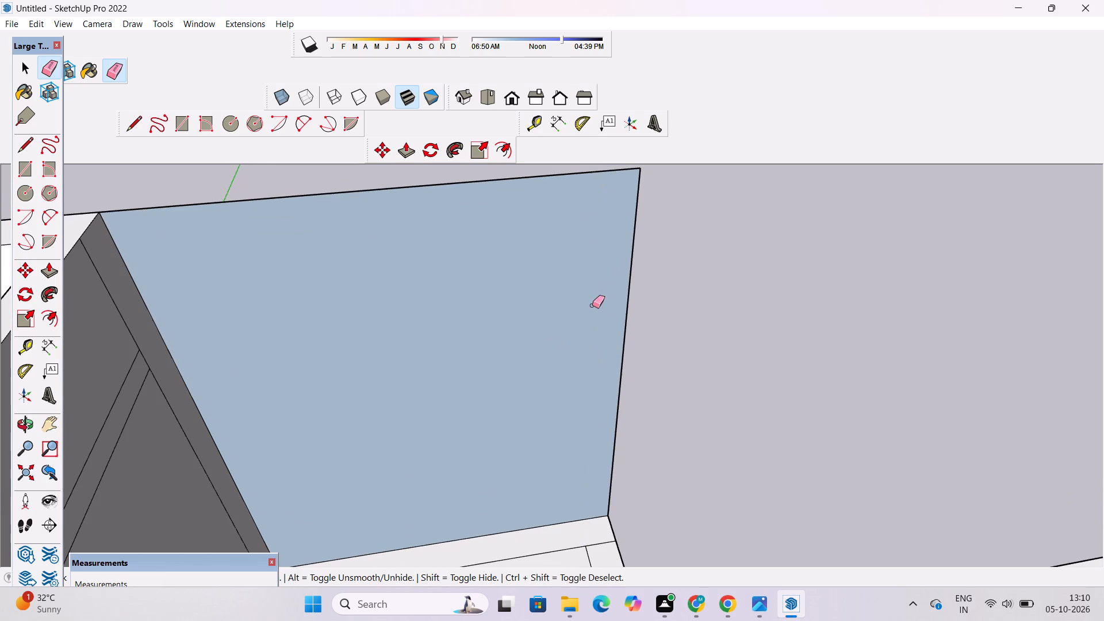
Examine the cleaned terrace rear wall face from above and the side, and in relation to the whole house from the front.
key(o)
scroll(574, 320, down, 5)
drag(716, 366, 543, 369)
scroll(538, 371, down, 3)
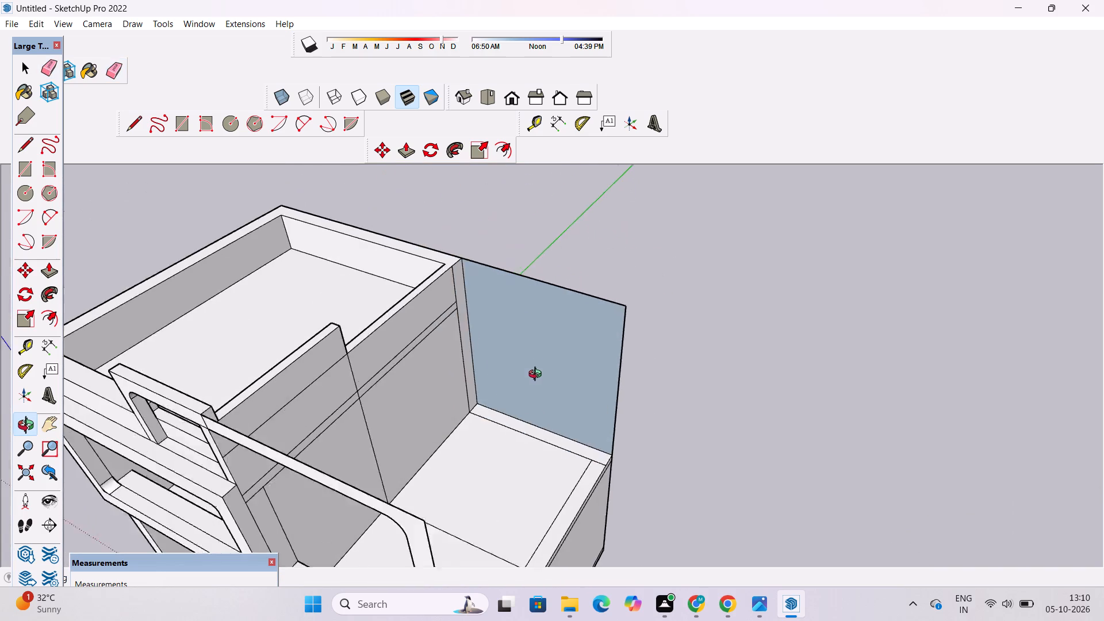
scroll(538, 375, down, 2)
drag(680, 376, 601, 364)
scroll(586, 364, down, 1)
shift+drag(589, 362, 569, 381)
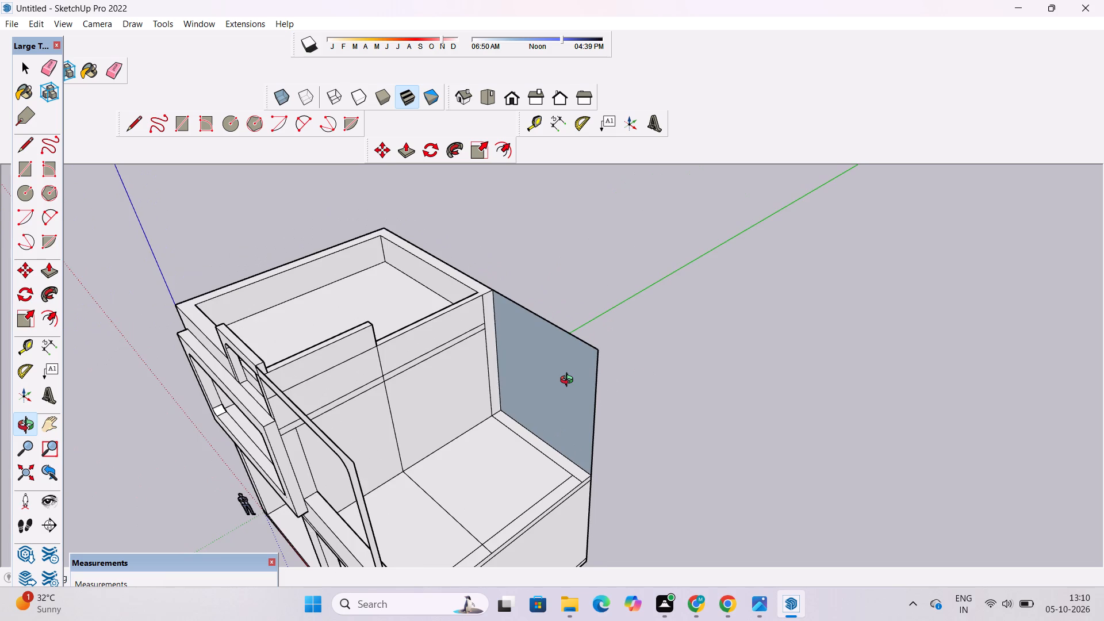
scroll(569, 381, down, 4)
drag(484, 425, 603, 362)
scroll(608, 350, down, 2)
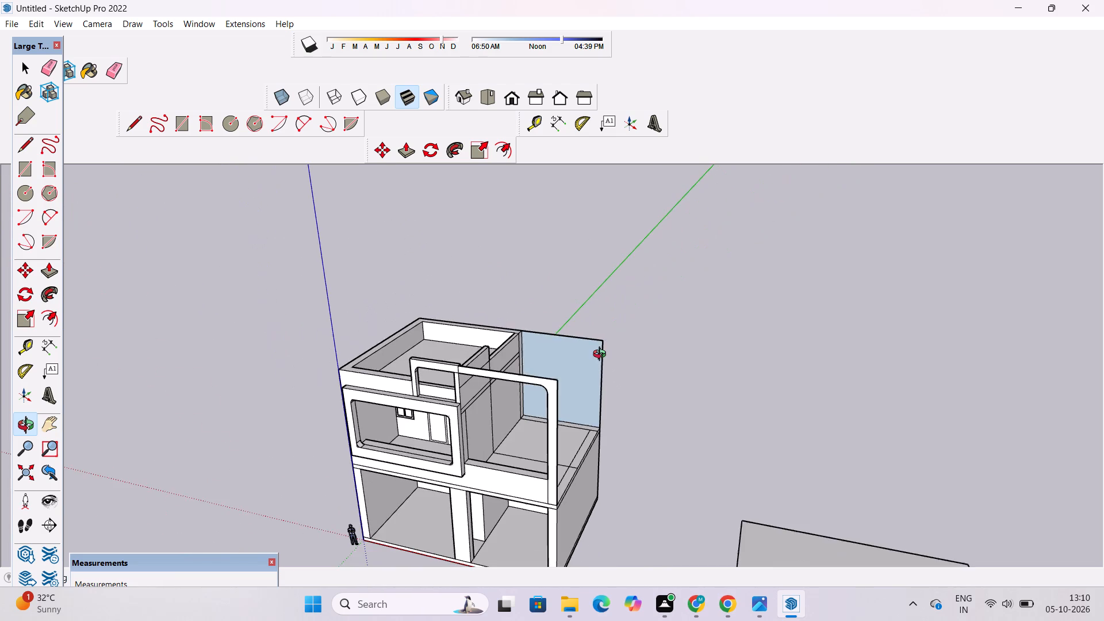
drag(443, 500, 550, 525)
drag(551, 532, 519, 451)
shift+scroll(532, 429, down, 6)
drag(570, 430, 497, 395)
drag(497, 395, 495, 403)
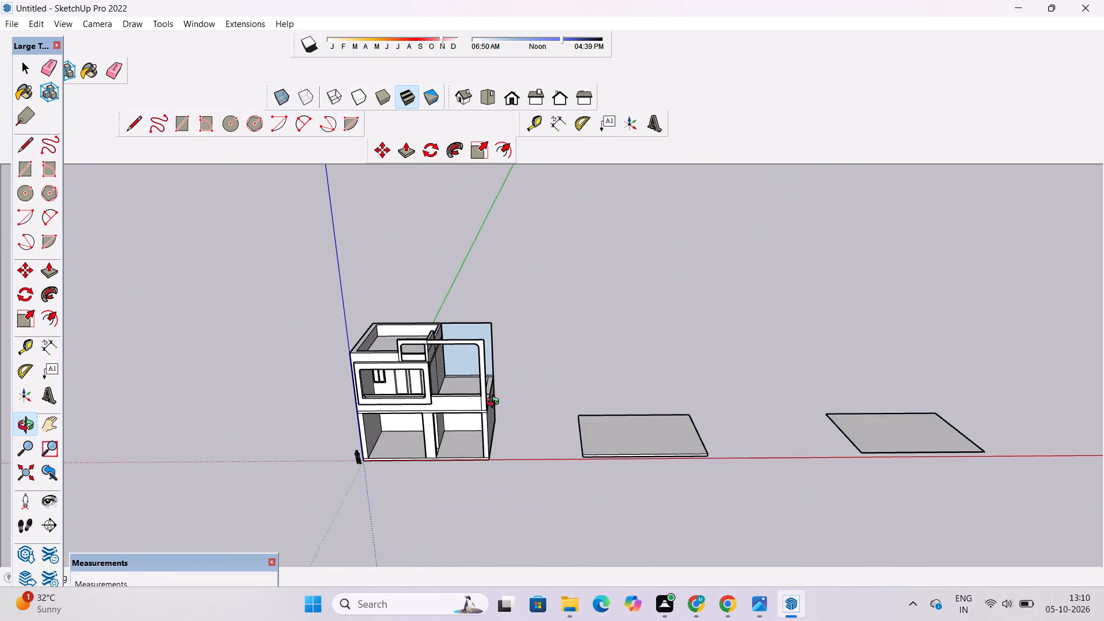
drag(495, 403, 493, 428)
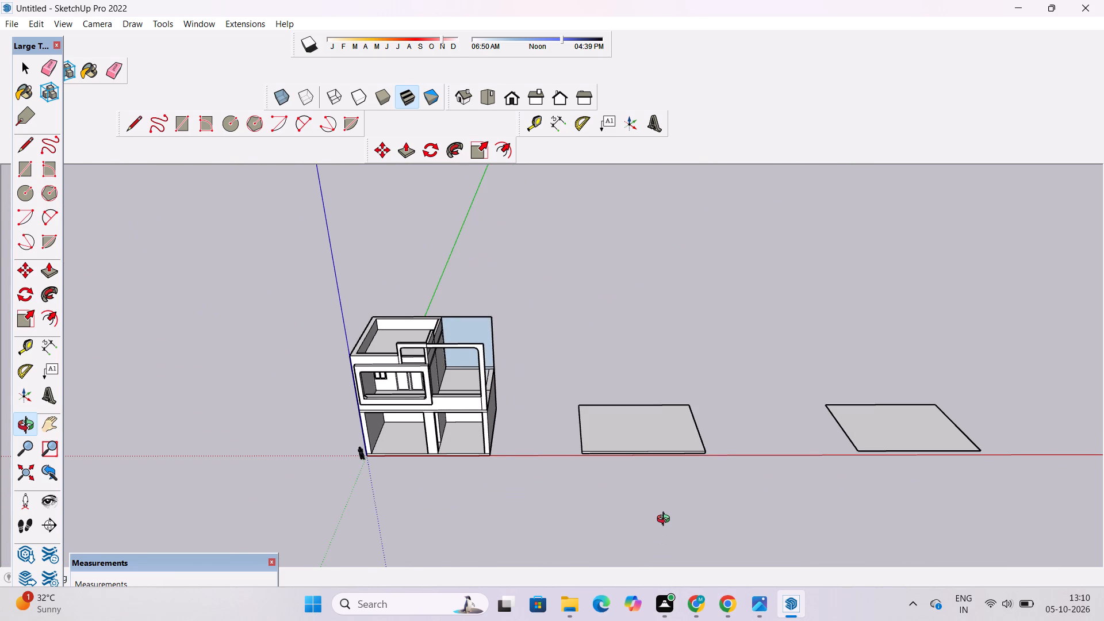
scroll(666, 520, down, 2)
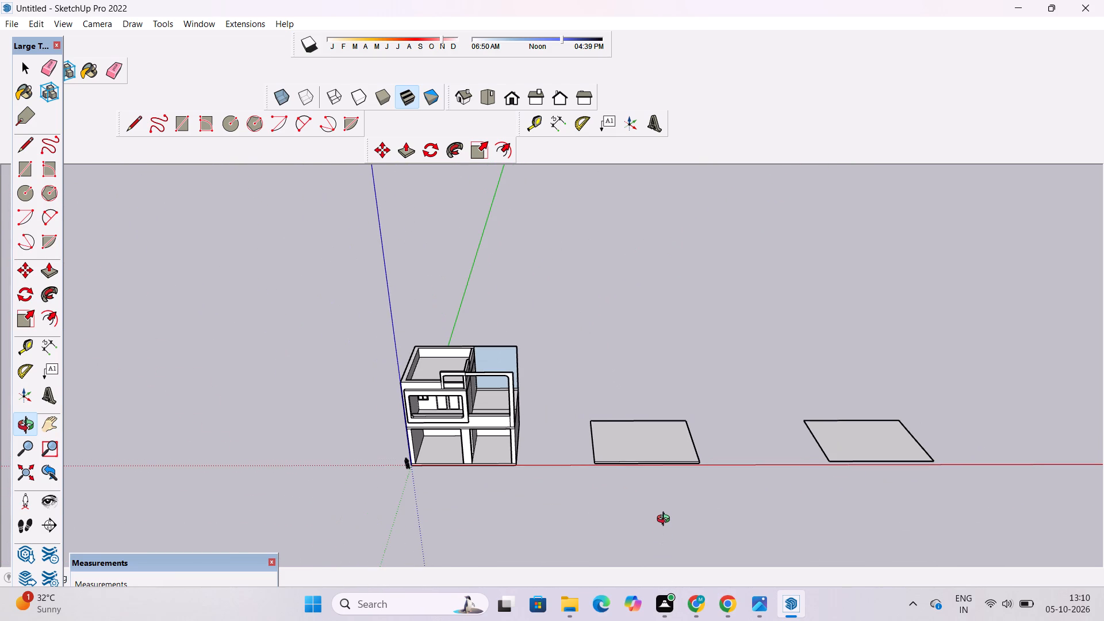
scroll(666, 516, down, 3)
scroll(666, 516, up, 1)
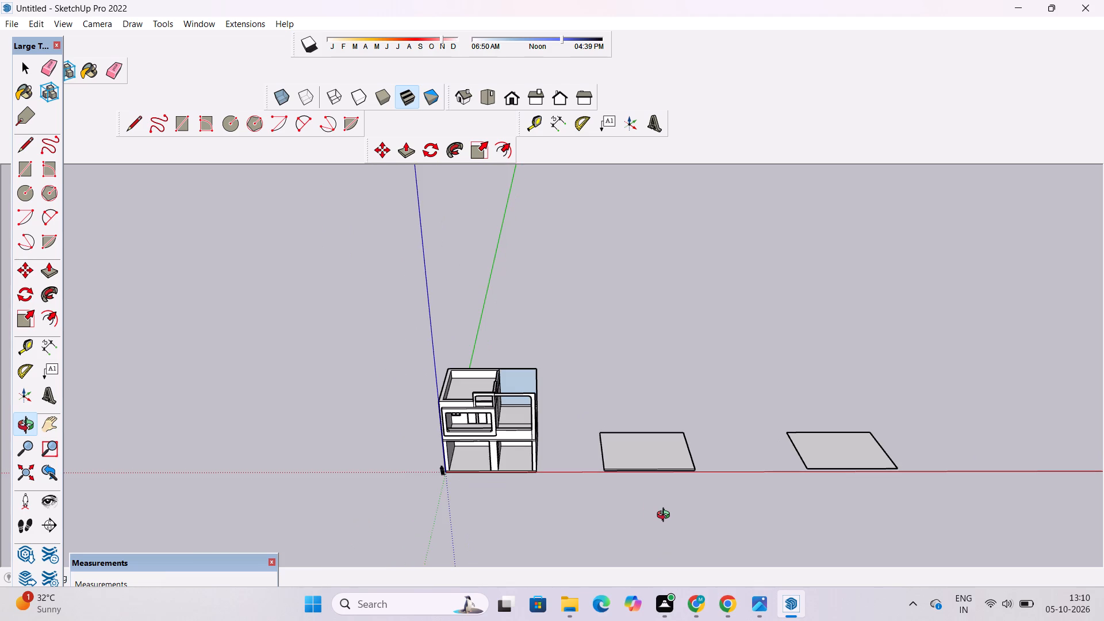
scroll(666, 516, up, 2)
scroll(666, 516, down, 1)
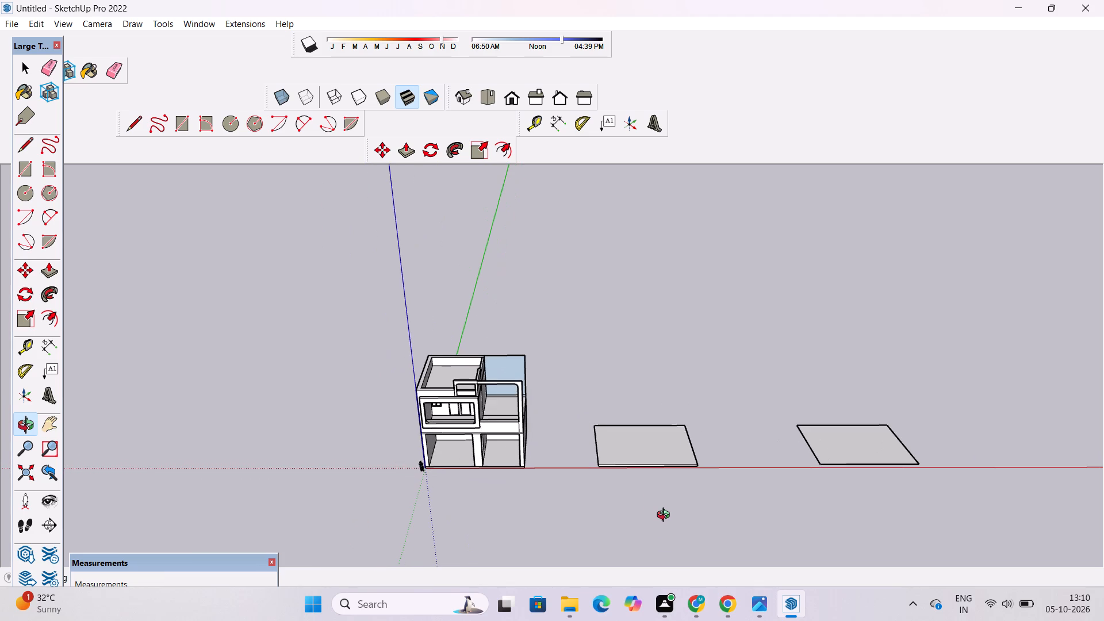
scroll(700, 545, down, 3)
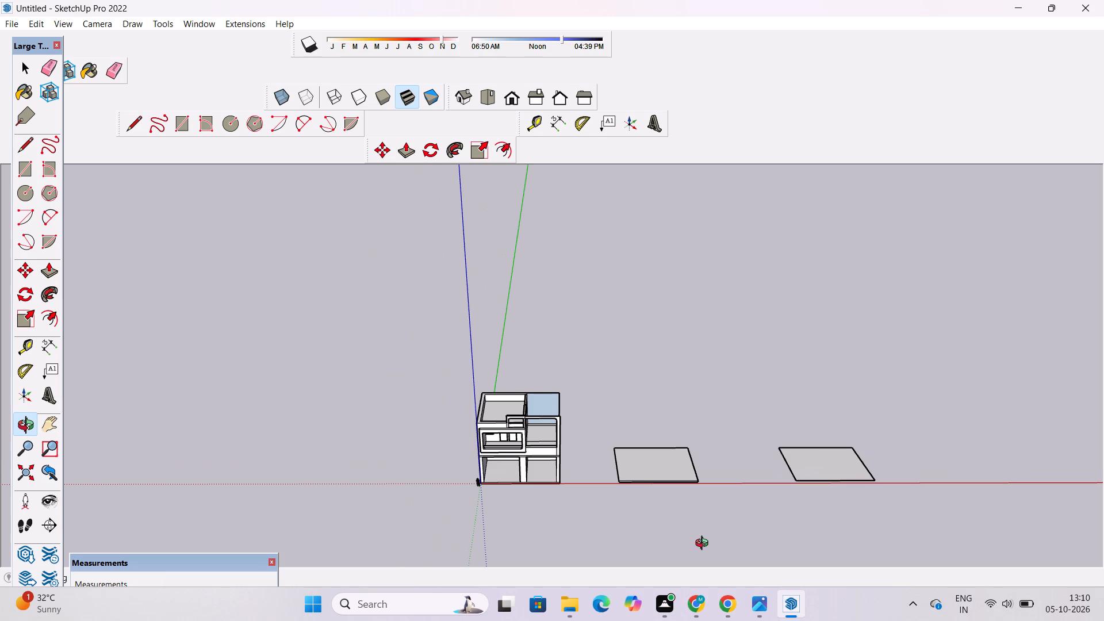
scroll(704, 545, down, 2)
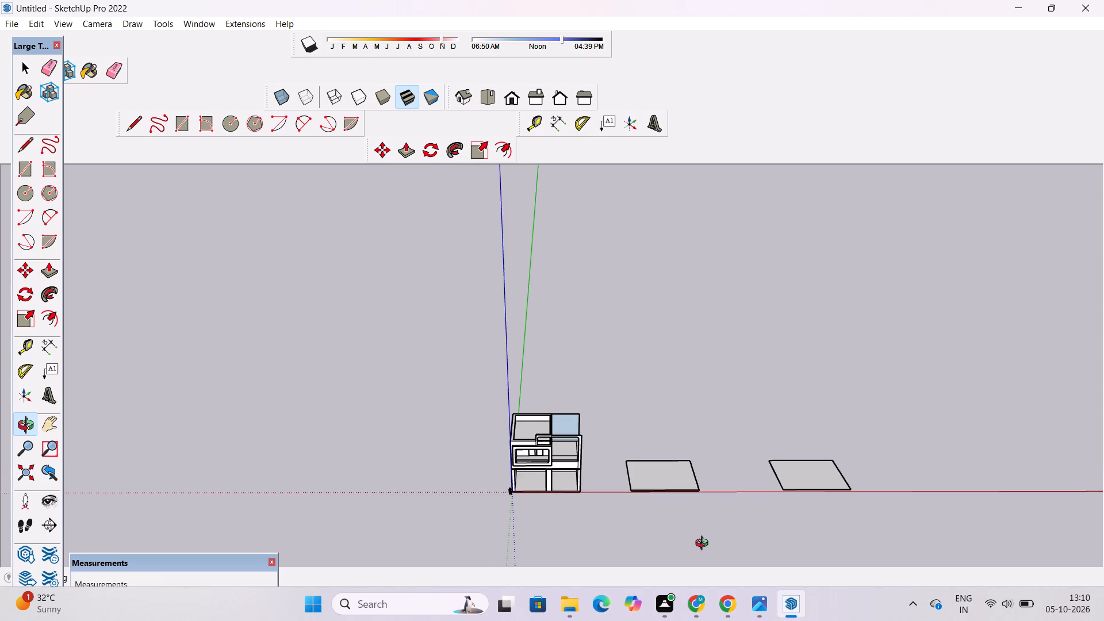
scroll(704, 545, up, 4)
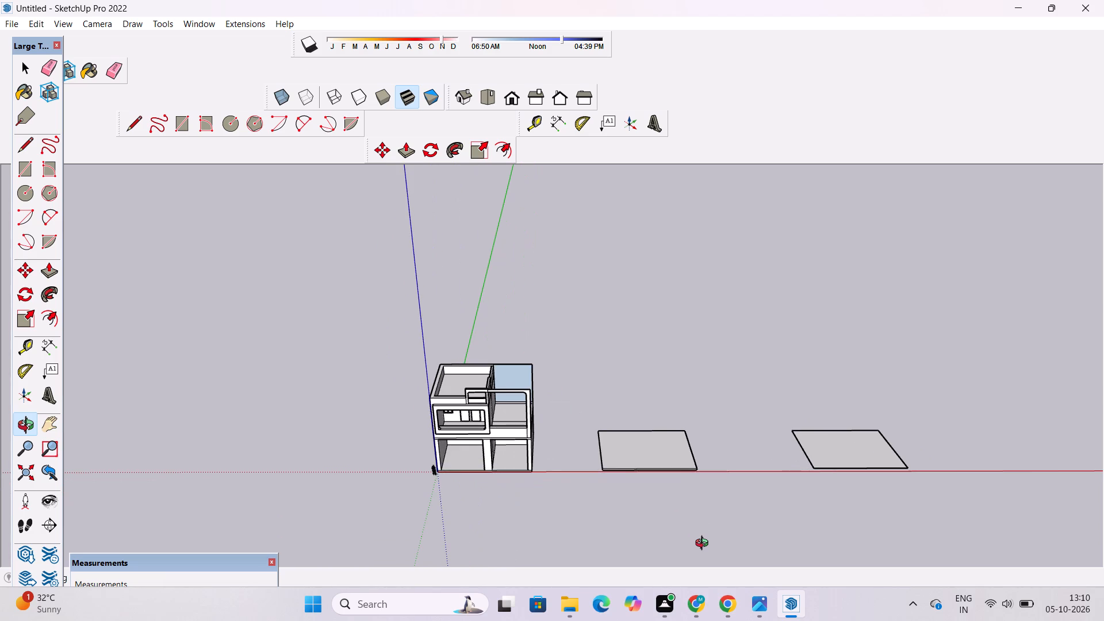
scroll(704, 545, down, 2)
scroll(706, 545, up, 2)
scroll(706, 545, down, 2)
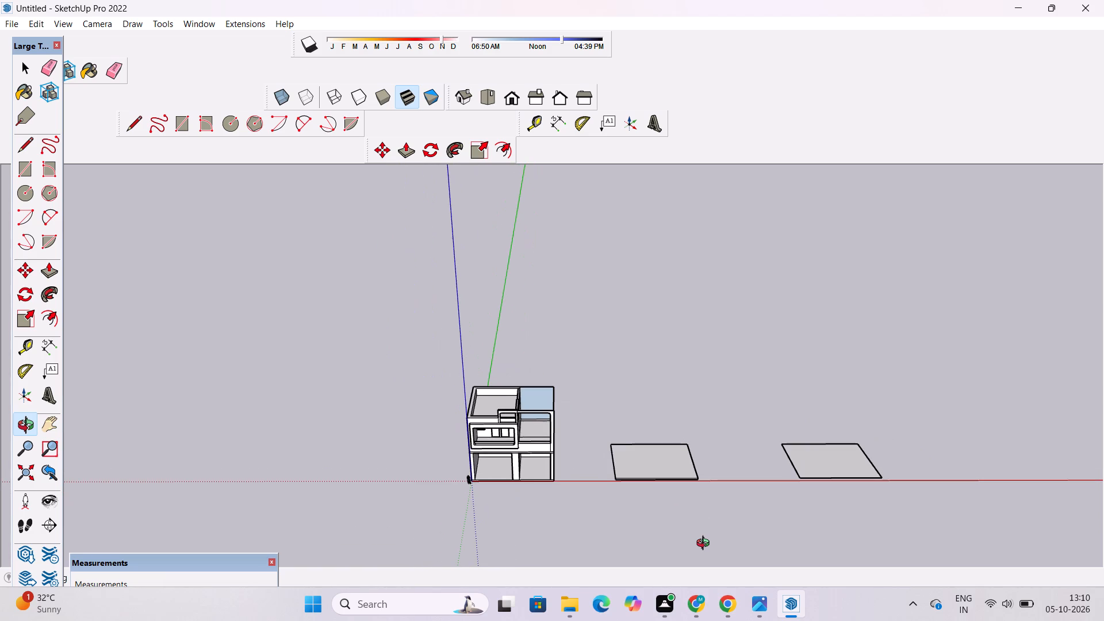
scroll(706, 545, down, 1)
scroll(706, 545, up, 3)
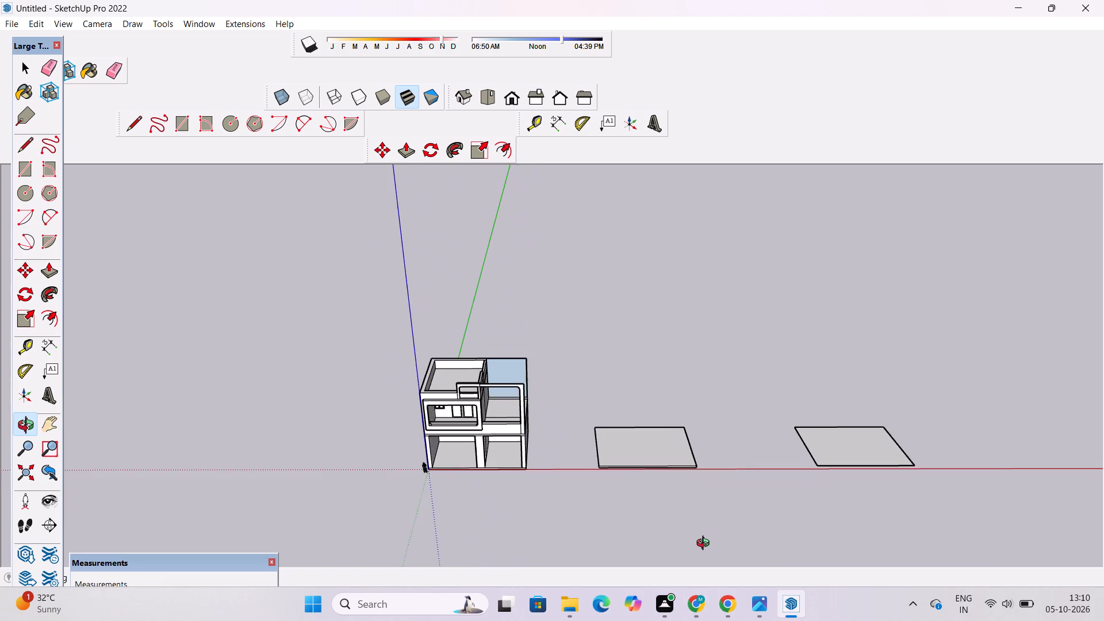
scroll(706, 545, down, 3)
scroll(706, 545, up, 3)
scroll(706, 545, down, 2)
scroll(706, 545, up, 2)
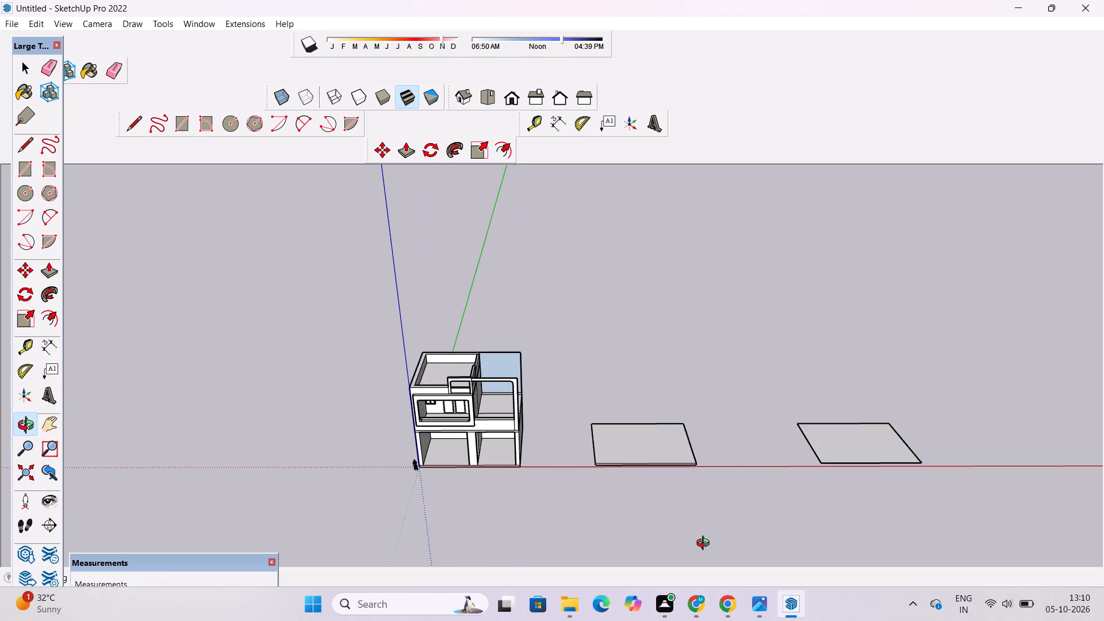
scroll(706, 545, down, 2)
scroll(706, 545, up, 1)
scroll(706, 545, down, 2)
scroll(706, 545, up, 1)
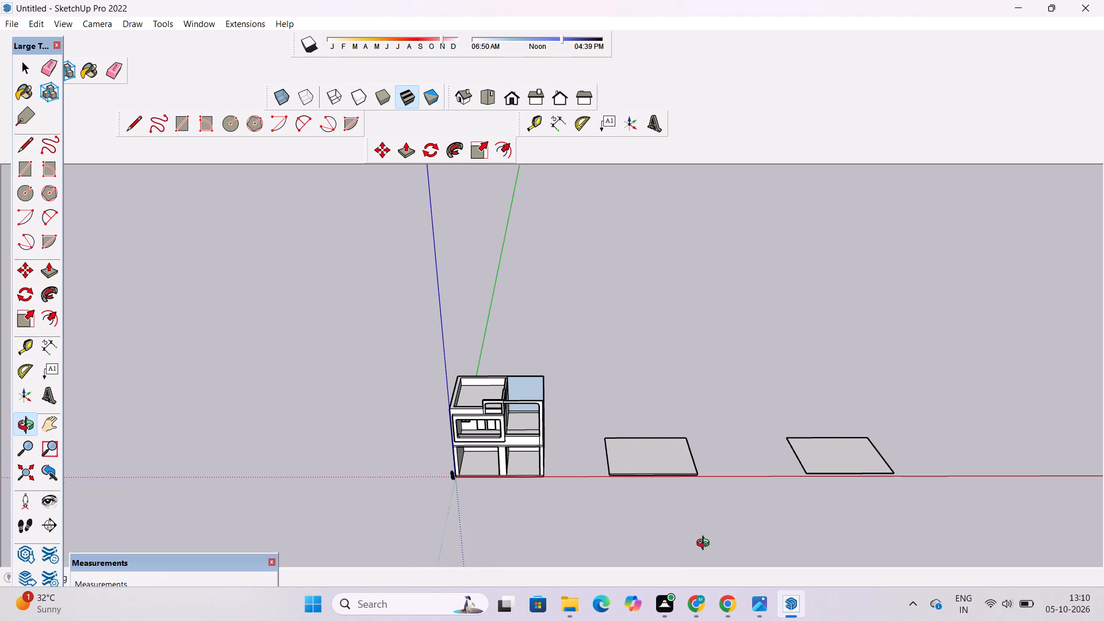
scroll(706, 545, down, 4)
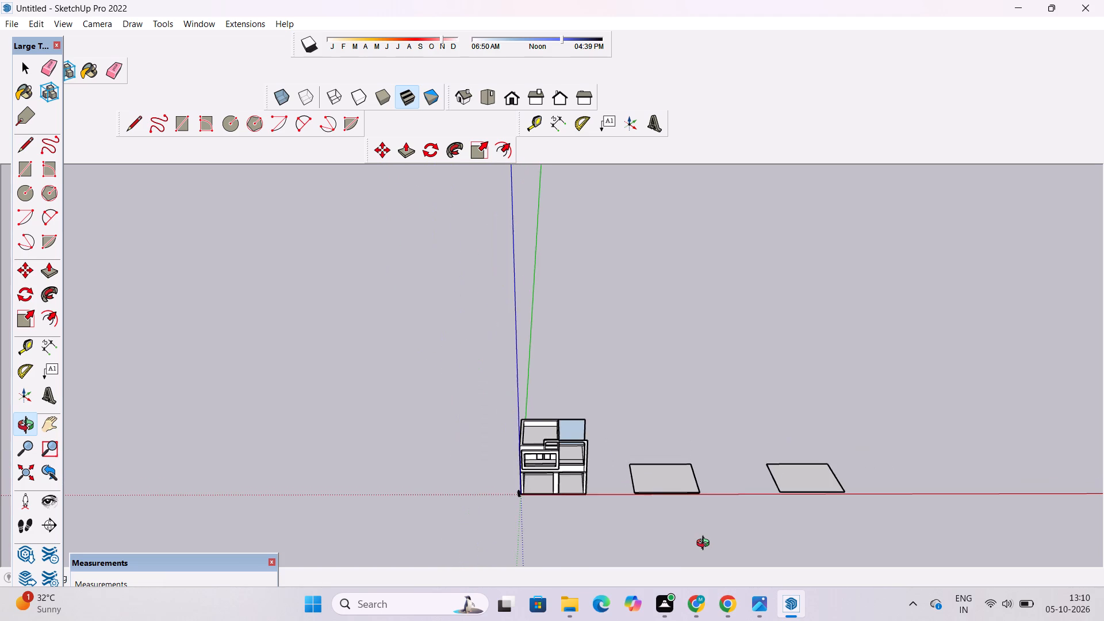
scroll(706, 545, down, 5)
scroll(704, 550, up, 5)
Examine the house's front elevation at eye level, comparing the terrace's rear wall face with the front frame and upper storey.
drag(695, 539, 677, 485)
shift+drag(676, 478, 591, 441)
scroll(591, 441, up, 6)
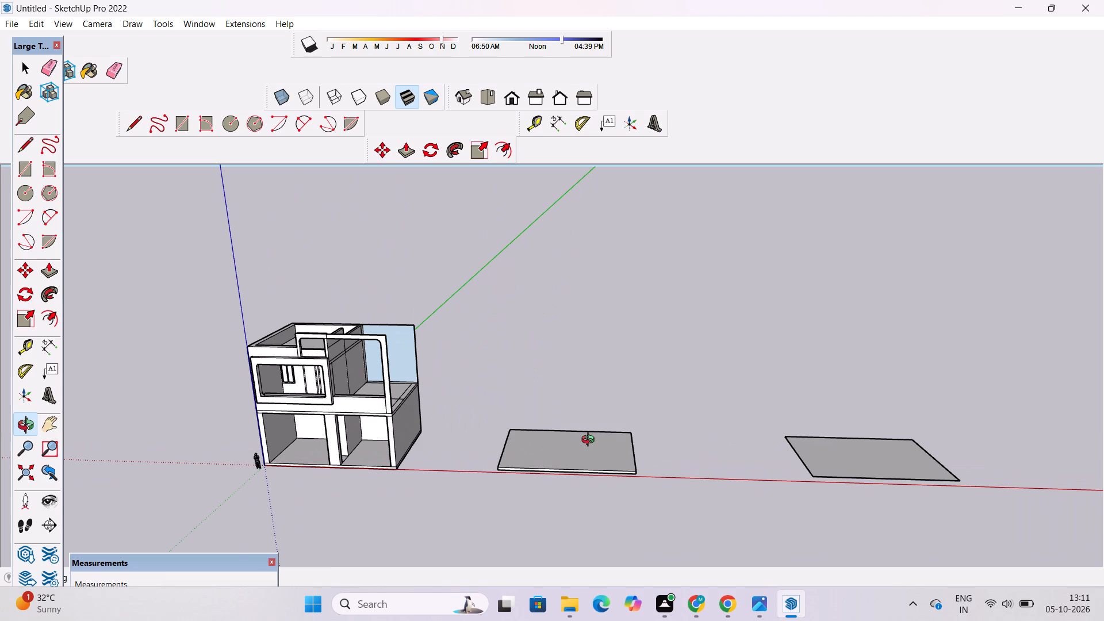
scroll(591, 441, down, 1)
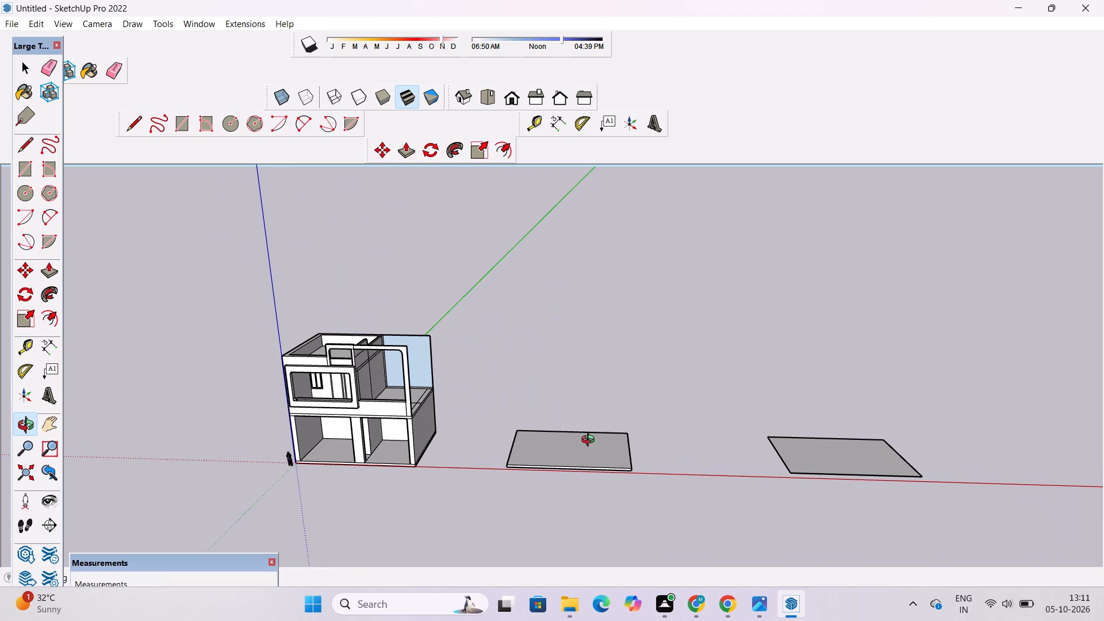
scroll(590, 431, down, 2)
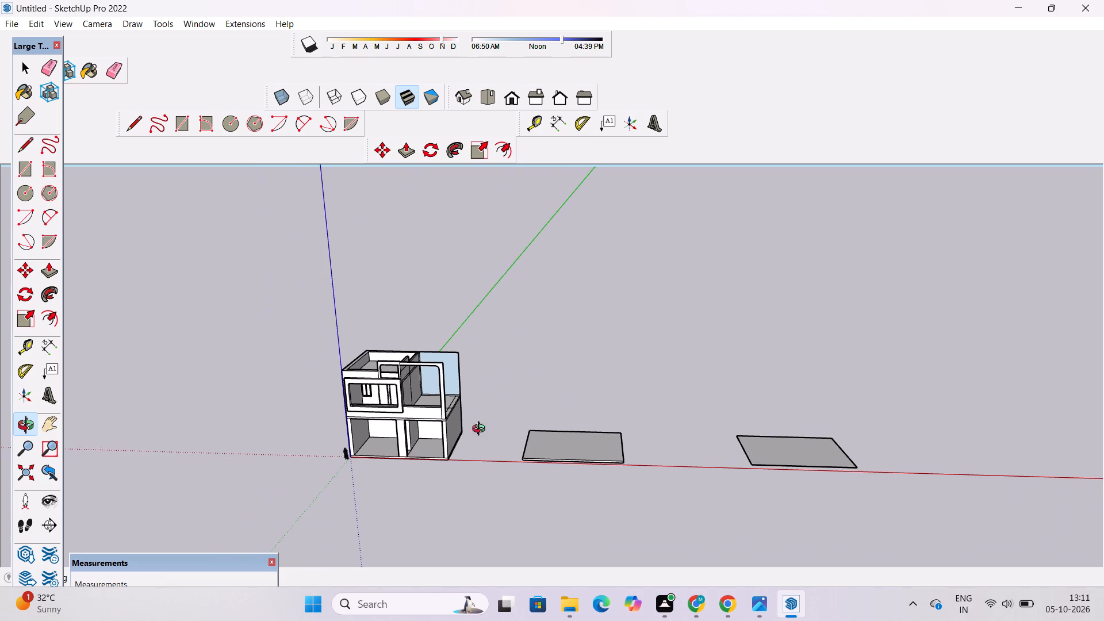
scroll(408, 378, up, 17)
drag(250, 404, 319, 307)
scroll(336, 293, down, 6)
drag(485, 290, 451, 317)
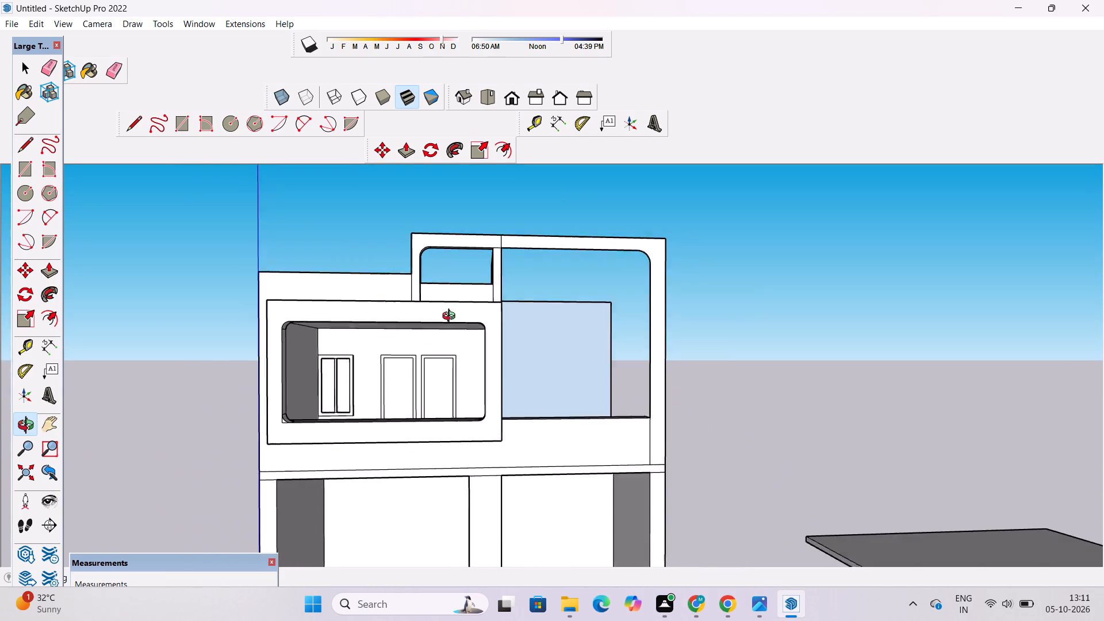
drag(451, 317, 448, 319)
scroll(447, 319, up, 2)
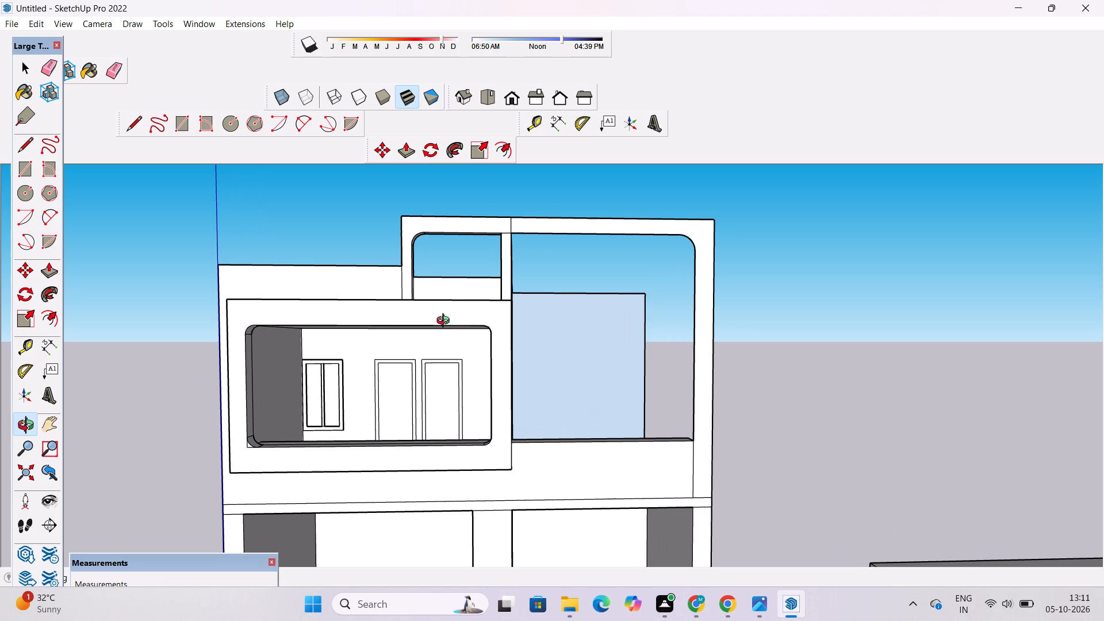
scroll(446, 322, down, 10)
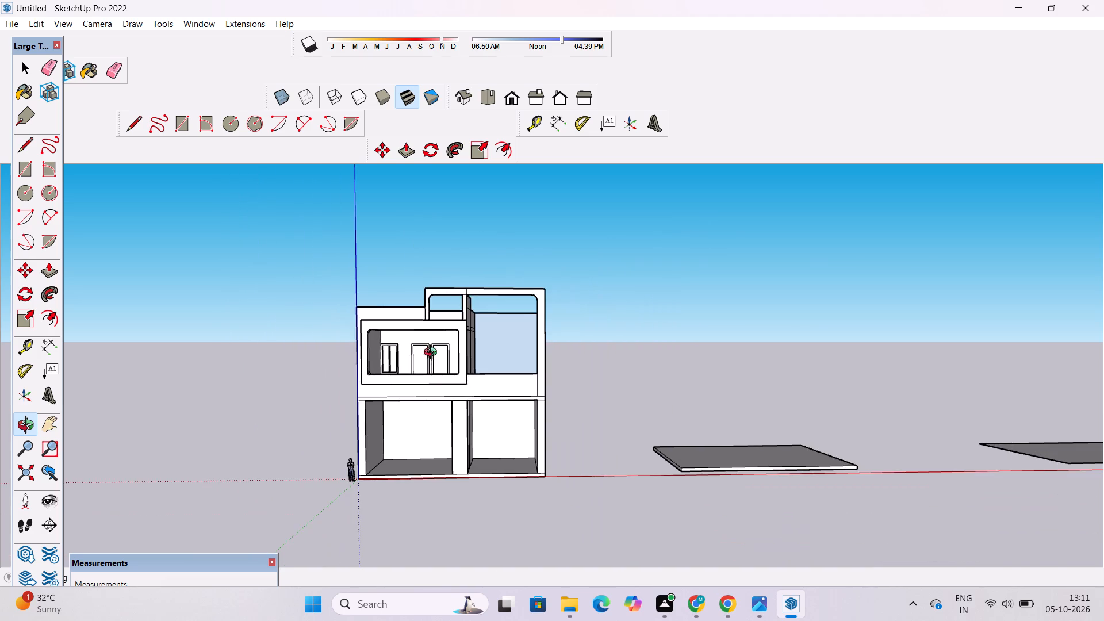
Examine the terrace's rear wall face through the front frame and from the house's outer side.
drag(443, 386, 726, 388)
scroll(642, 363, up, 5)
drag(894, 304, 680, 338)
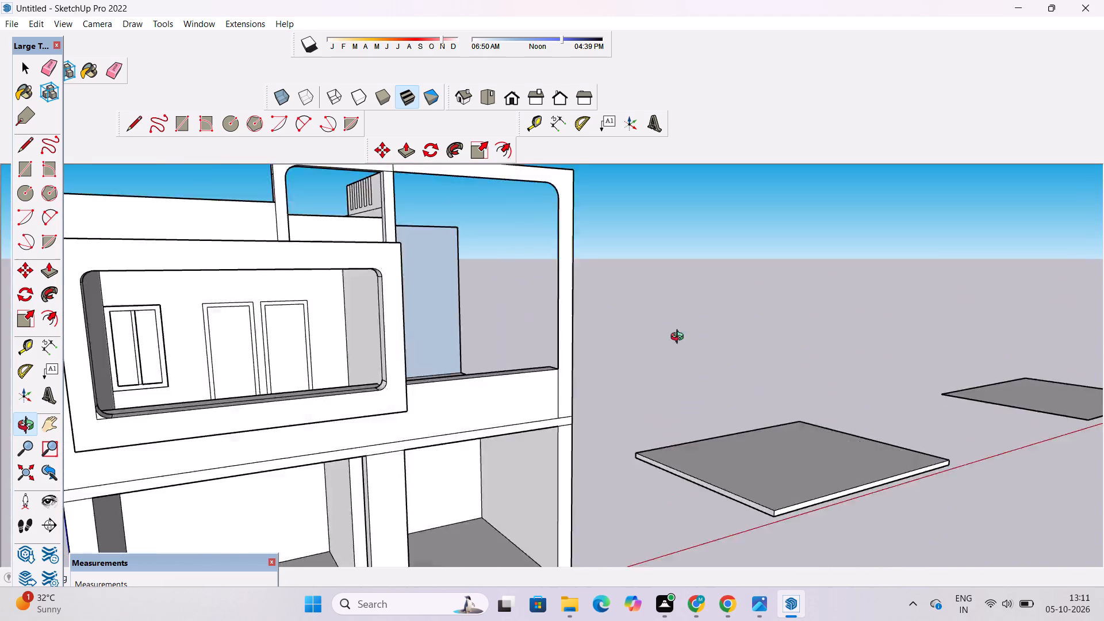
drag(680, 338, 469, 338)
scroll(468, 338, down, 11)
drag(790, 326, 620, 347)
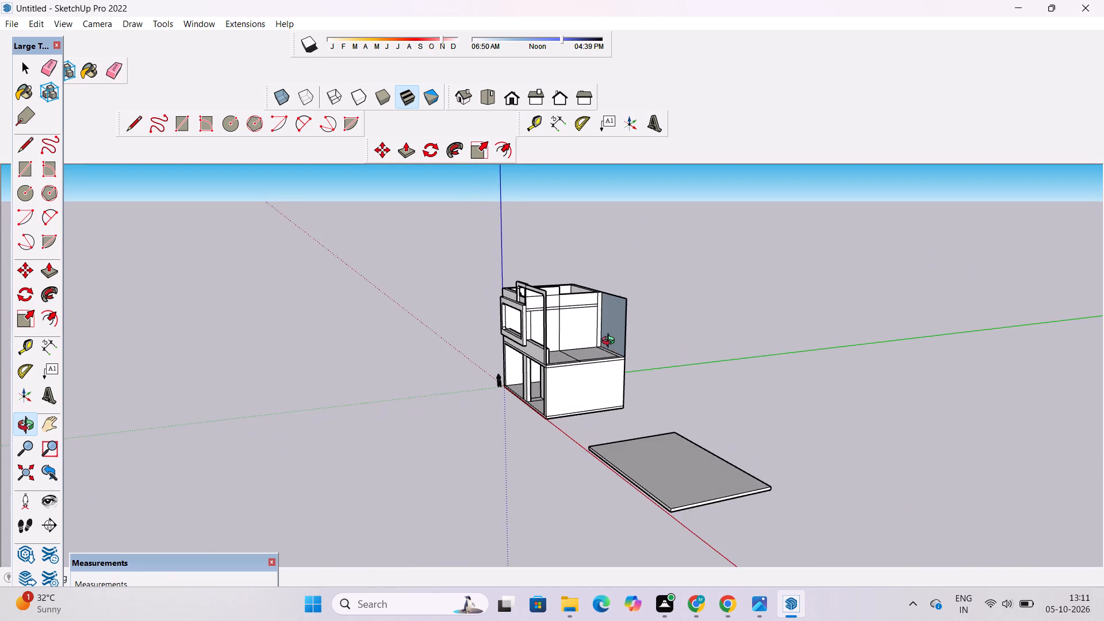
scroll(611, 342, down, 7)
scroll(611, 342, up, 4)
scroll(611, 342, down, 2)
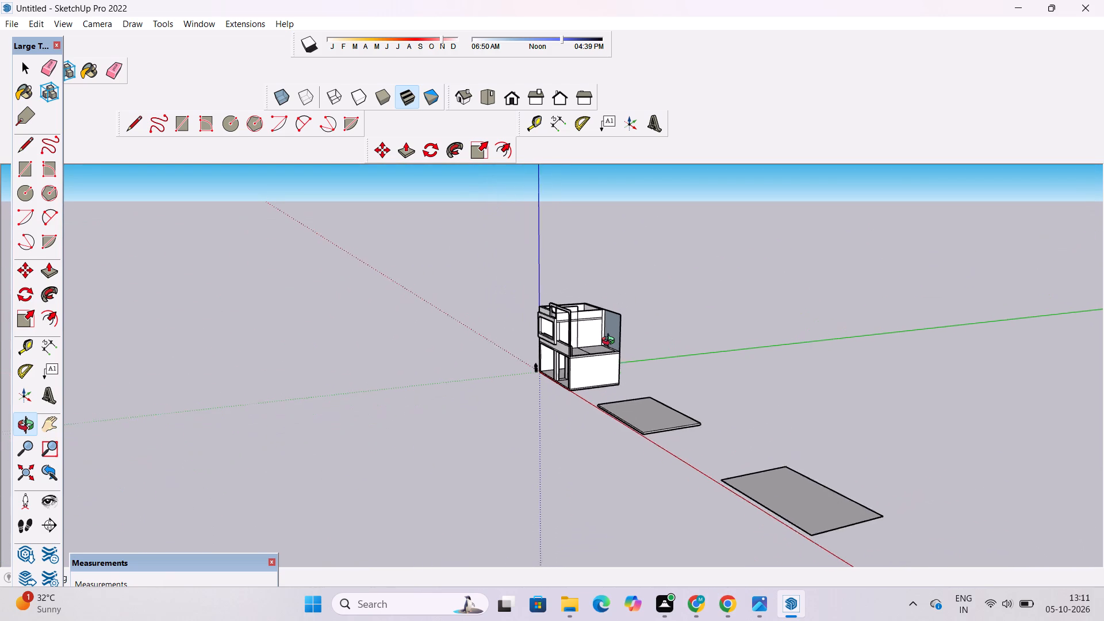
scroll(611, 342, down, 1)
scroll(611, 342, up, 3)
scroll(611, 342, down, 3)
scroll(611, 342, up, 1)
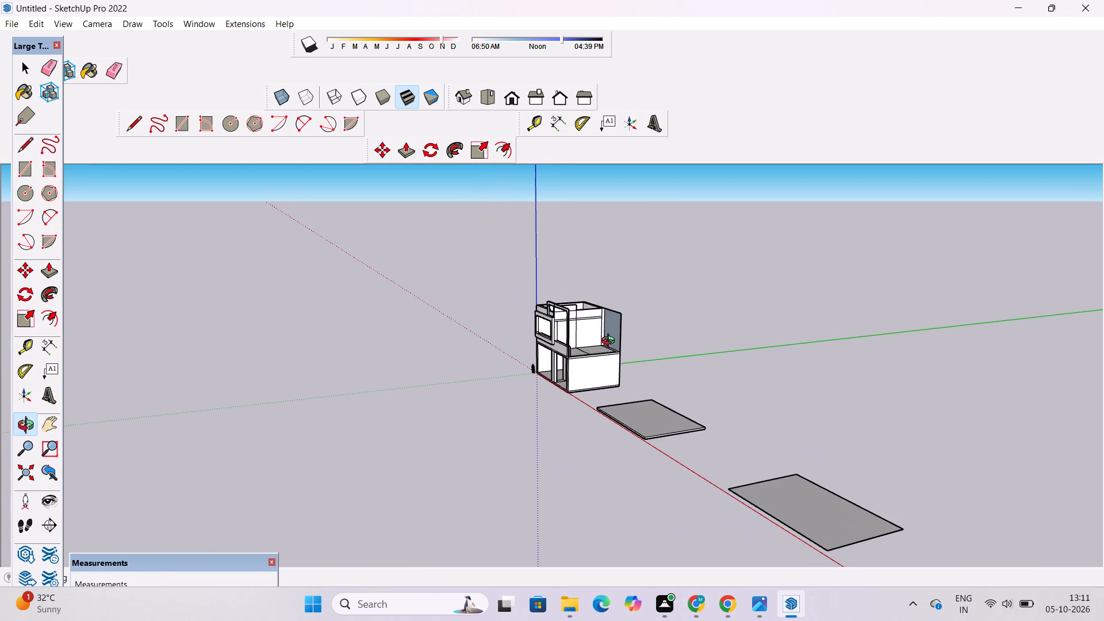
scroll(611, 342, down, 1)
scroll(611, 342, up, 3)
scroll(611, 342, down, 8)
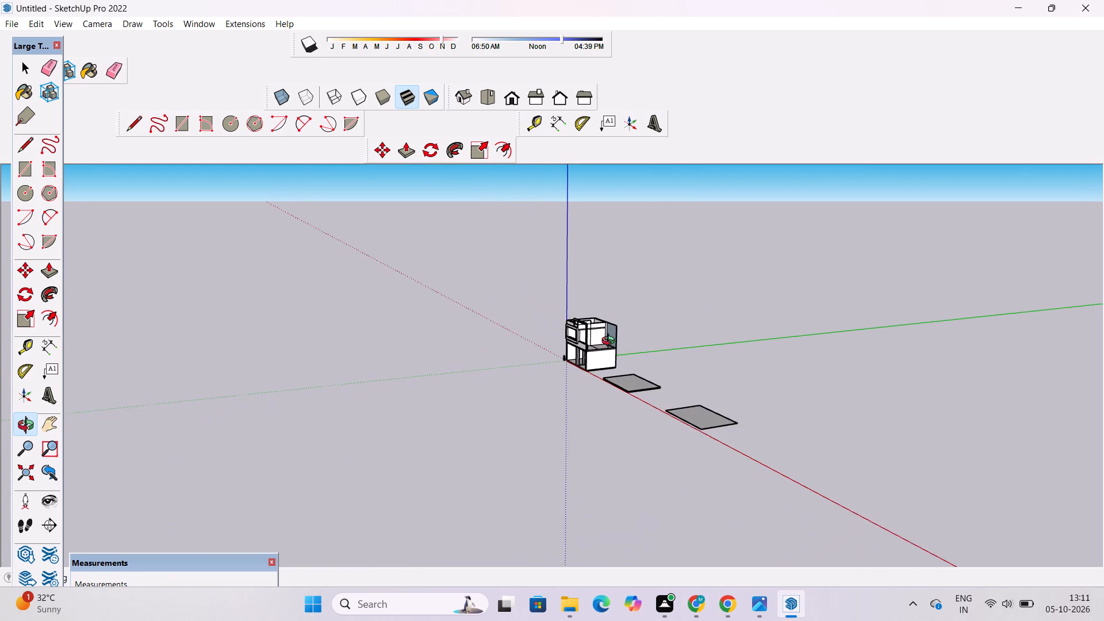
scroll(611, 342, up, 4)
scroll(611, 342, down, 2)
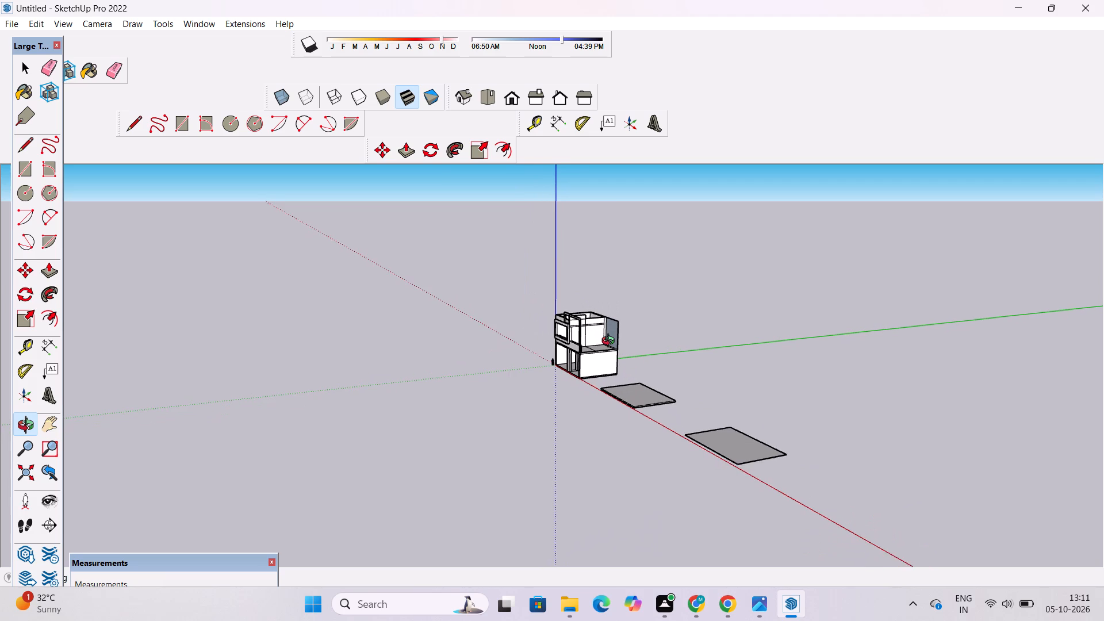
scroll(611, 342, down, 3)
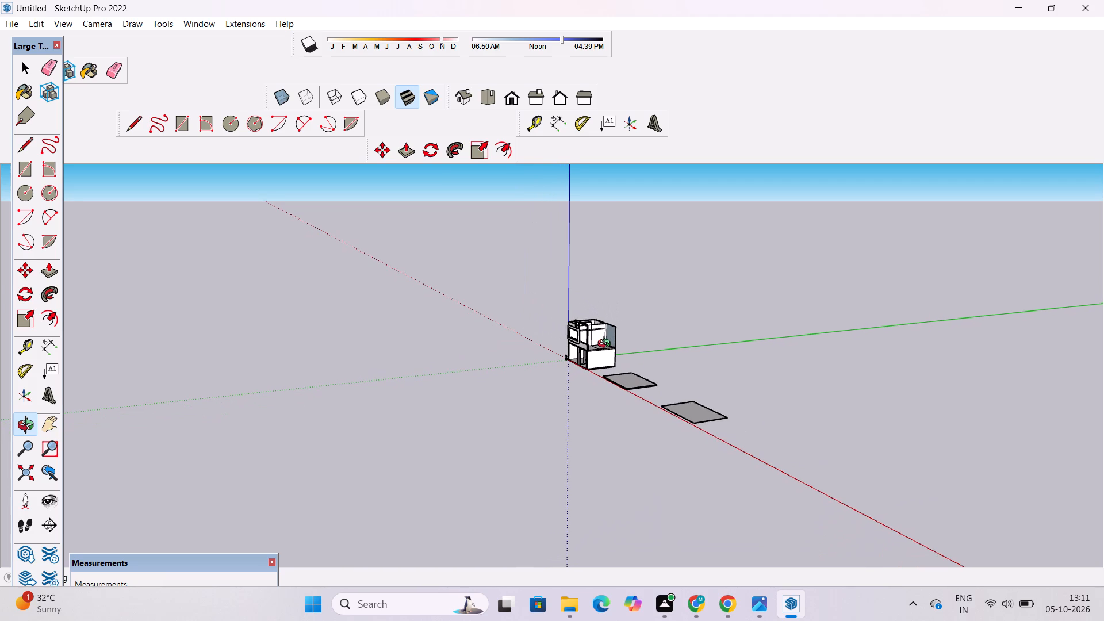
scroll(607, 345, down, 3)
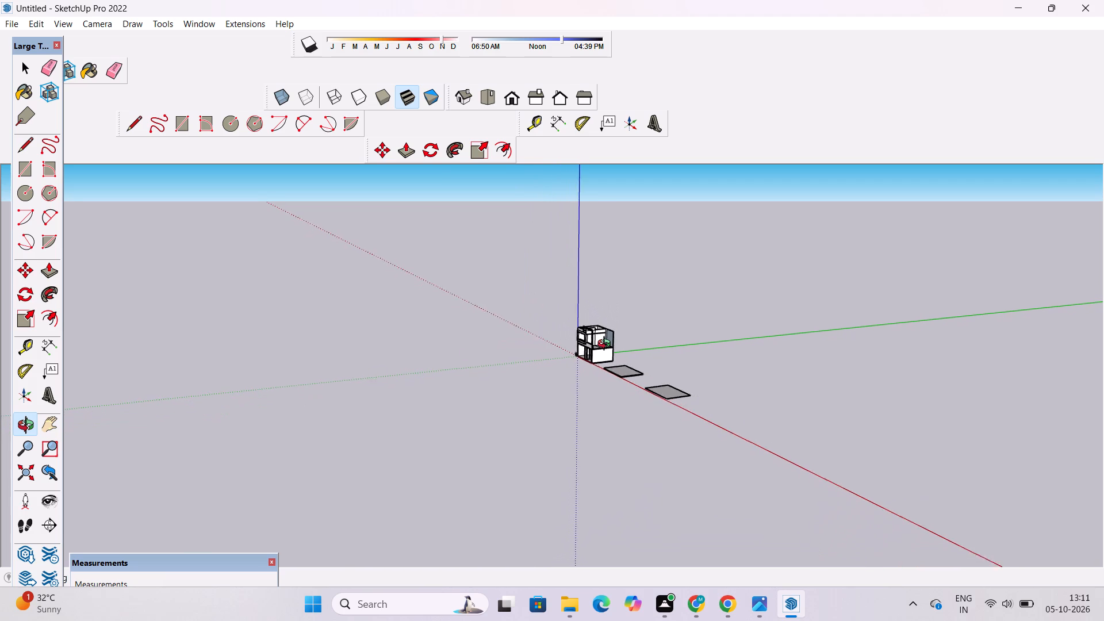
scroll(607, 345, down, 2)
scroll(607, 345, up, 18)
Examine the house's front from slightly above, comparing the terrace's rear wall face with the front frame.
drag(443, 360, 714, 377)
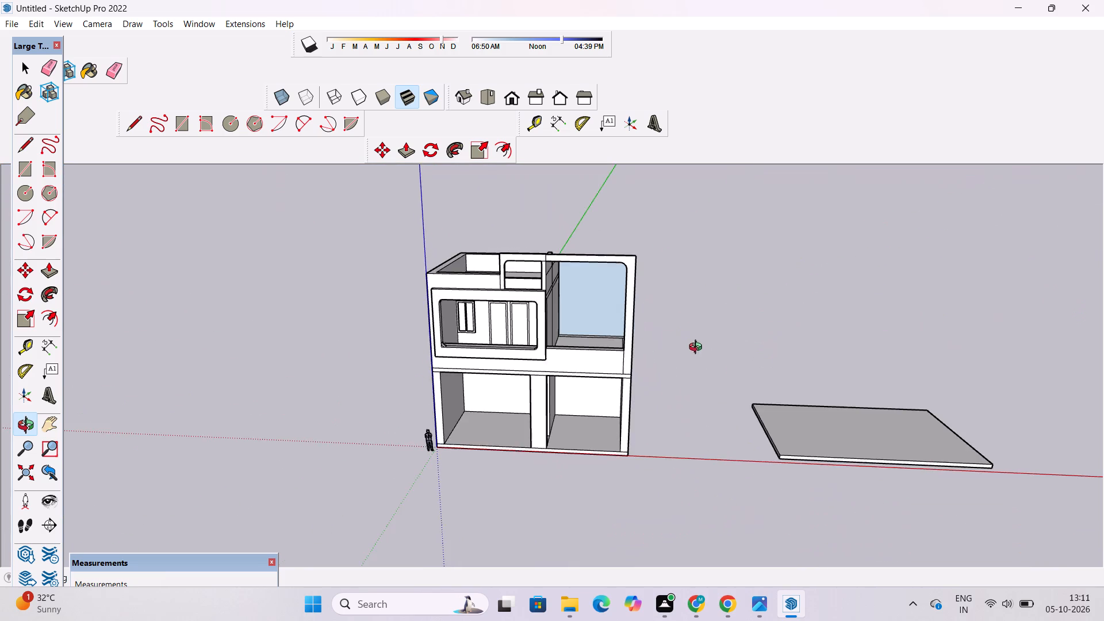
scroll(607, 335, up, 4)
scroll(607, 335, down, 3)
scroll(607, 335, up, 3)
scroll(607, 335, down, 4)
scroll(604, 335, up, 4)
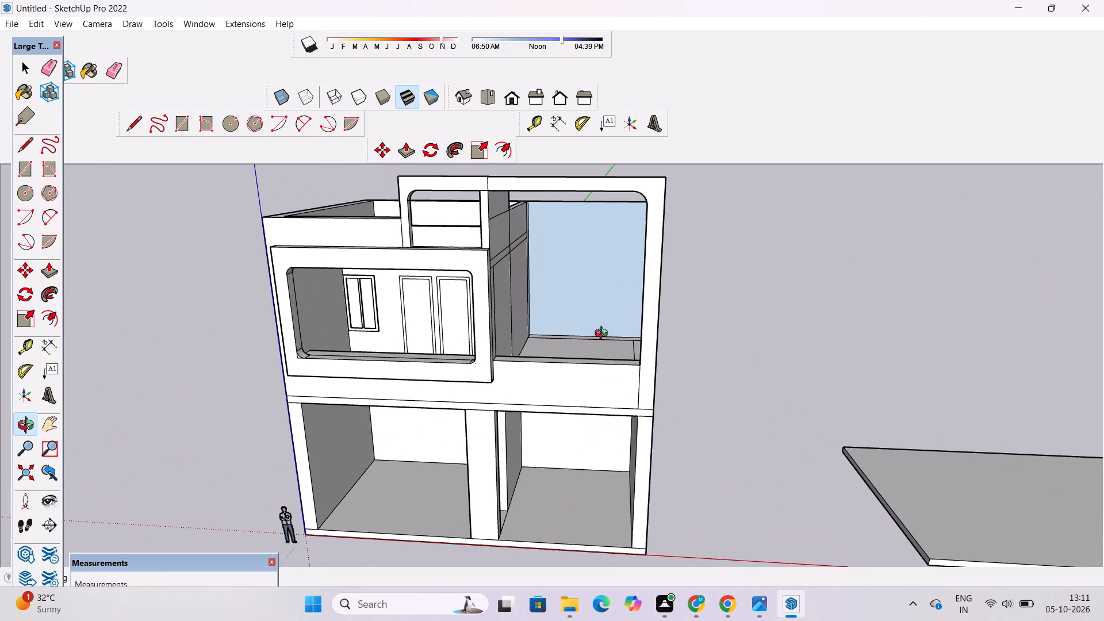
scroll(604, 335, down, 4)
scroll(603, 335, up, 3)
scroll(603, 335, down, 2)
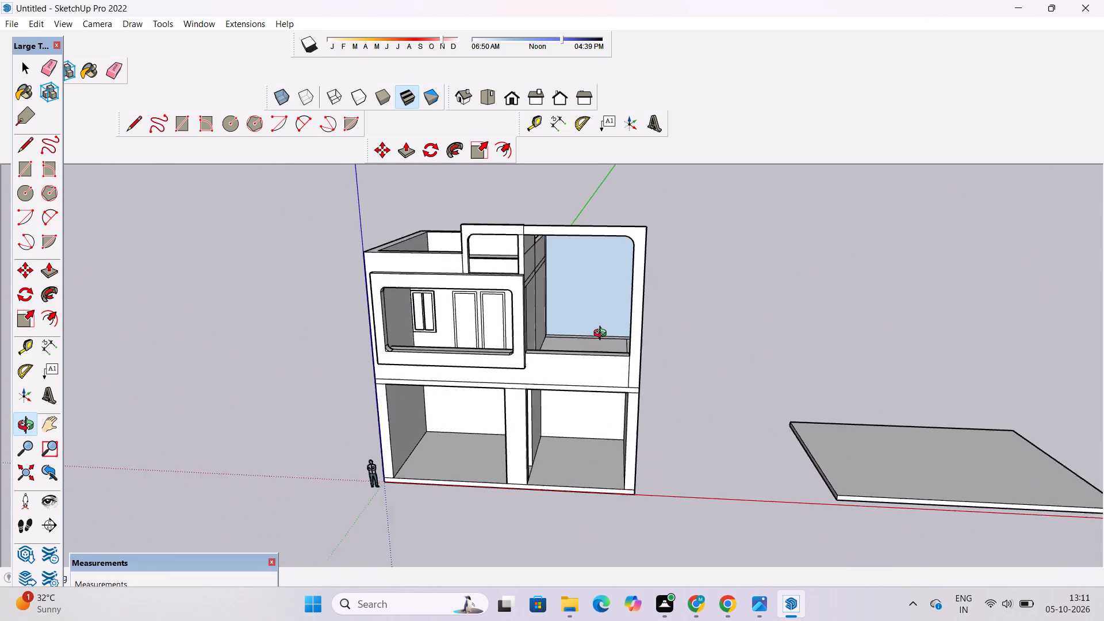
scroll(603, 335, down, 1)
scroll(603, 335, up, 3)
scroll(615, 331, down, 5)
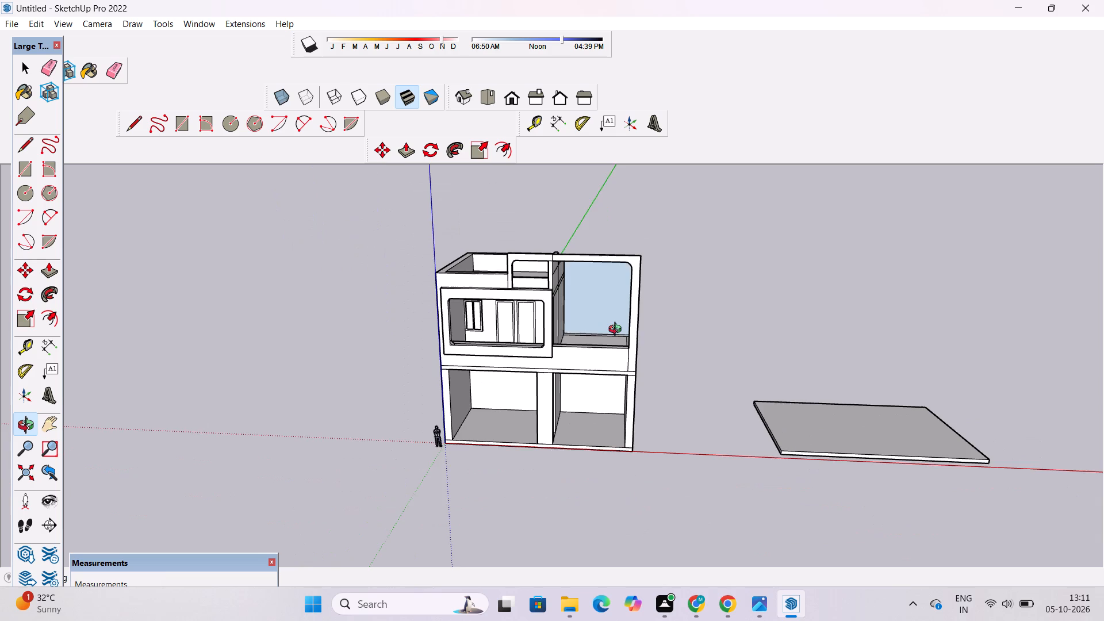
scroll(618, 331, up, 4)
Examine the terrace's rear wall face from above, including where it meets the upper-storey side wall and the terrace floor.
drag(712, 319, 564, 359)
scroll(603, 309, up, 4)
shift+drag(722, 271, 584, 303)
drag(555, 317, 817, 435)
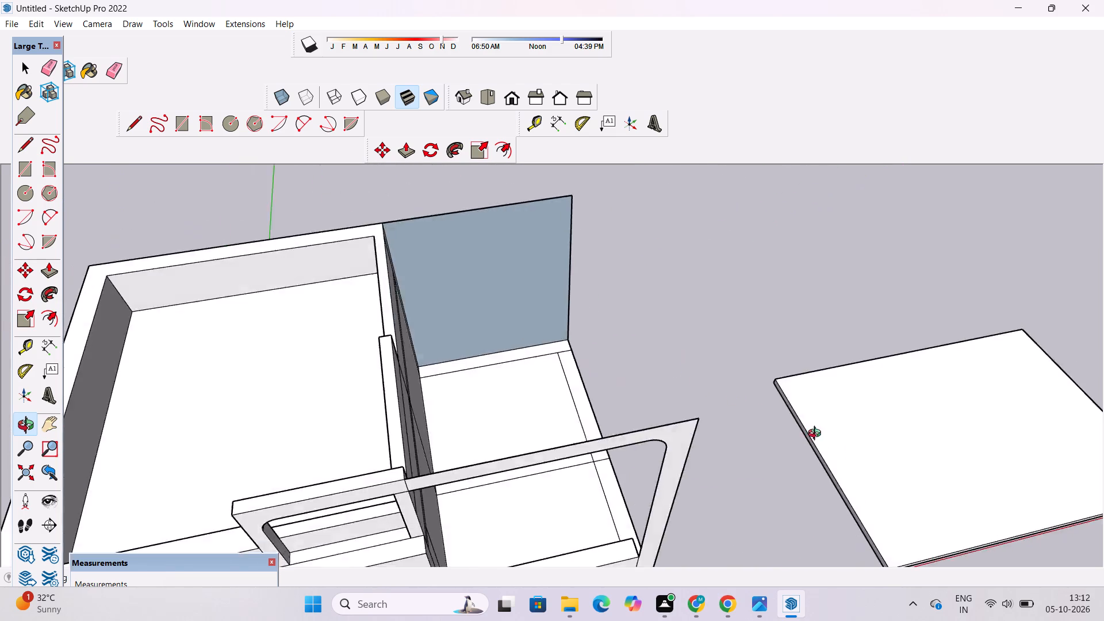
drag(817, 435, 865, 451)
scroll(586, 374, down, 3)
drag(585, 377, 508, 336)
shift+drag(528, 304, 563, 380)
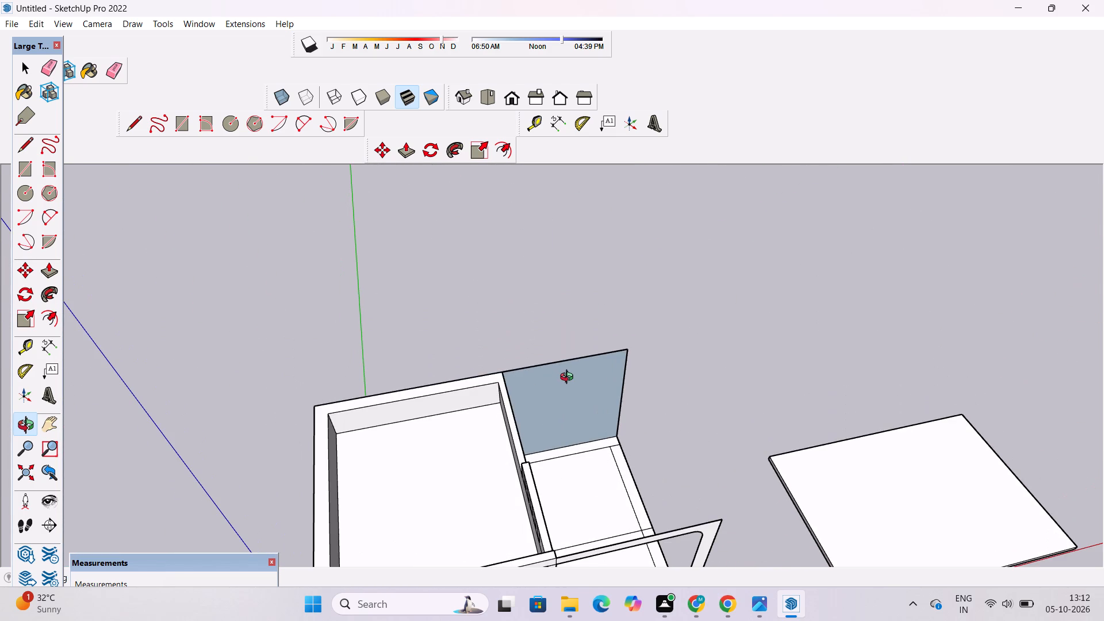
scroll(570, 369, down, 2)
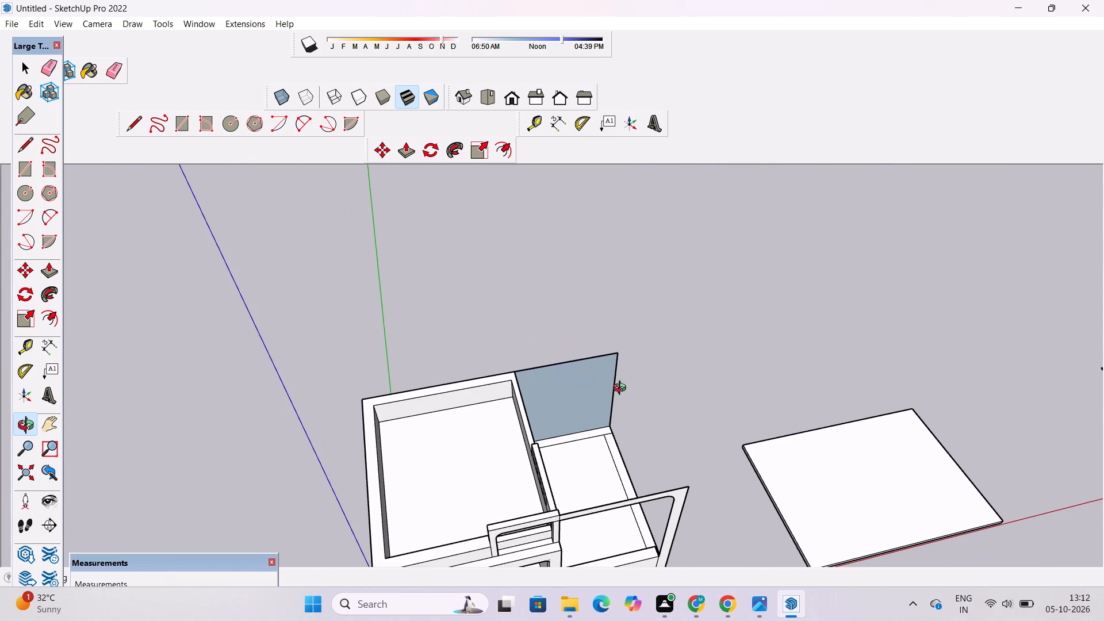
drag(624, 394, 524, 338)
drag(600, 453, 576, 392)
scroll(553, 421, down, 3)
drag(524, 442, 729, 488)
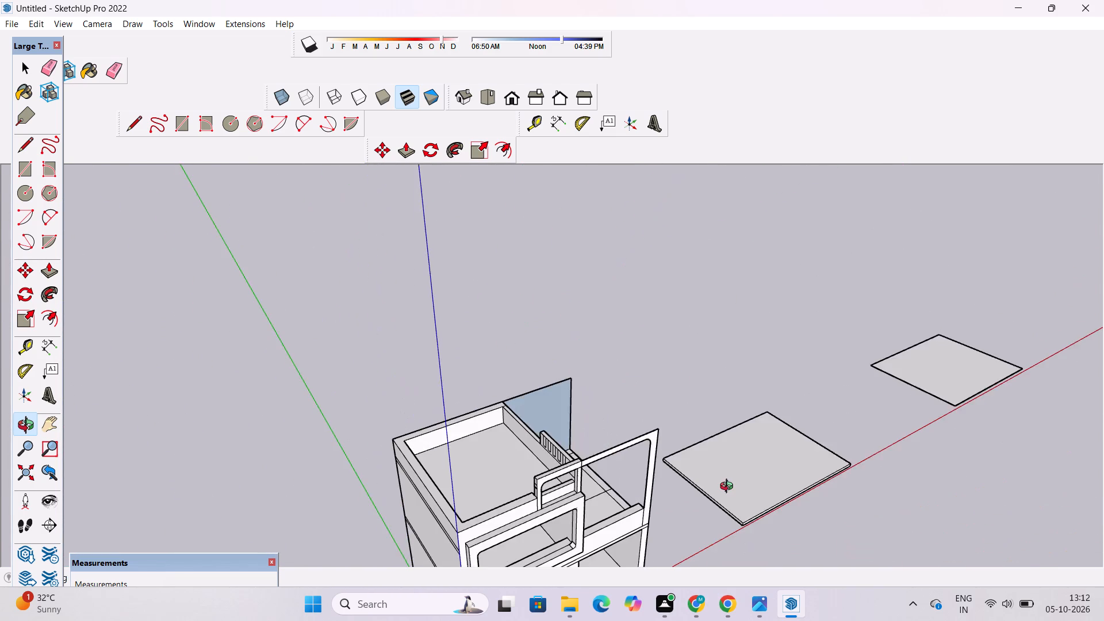
drag(729, 488, 730, 488)
scroll(723, 484, up, 3)
drag(722, 484, 524, 436)
shift+drag(523, 438, 540, 478)
scroll(563, 493, up, 1)
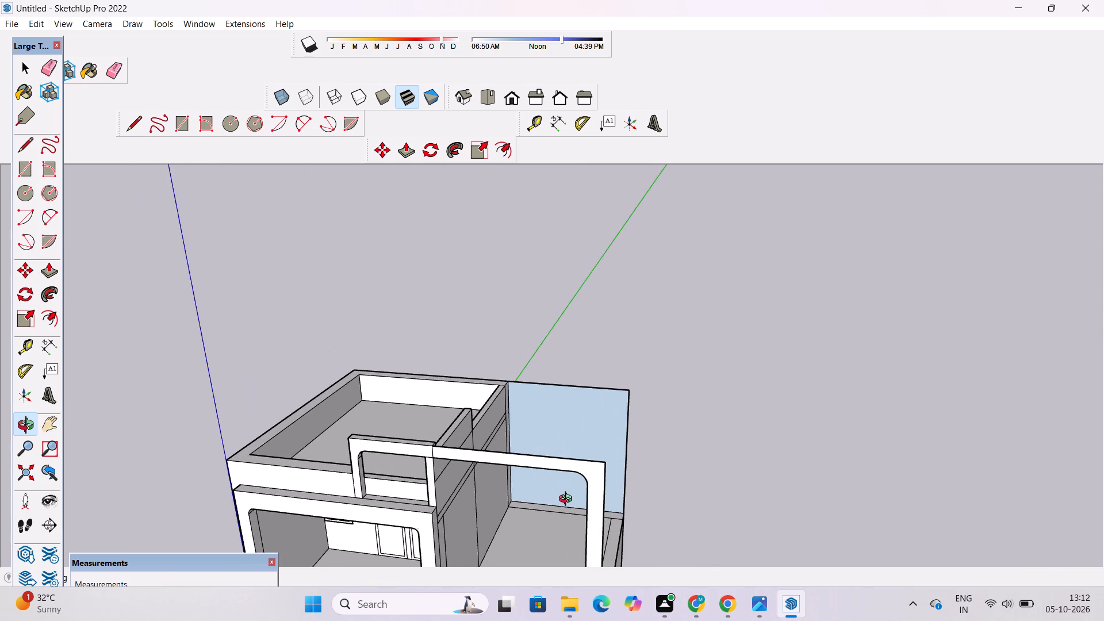
drag(568, 500, 598, 581)
scroll(639, 444, up, 4)
drag(480, 511, 546, 550)
scroll(538, 406, up, 2)
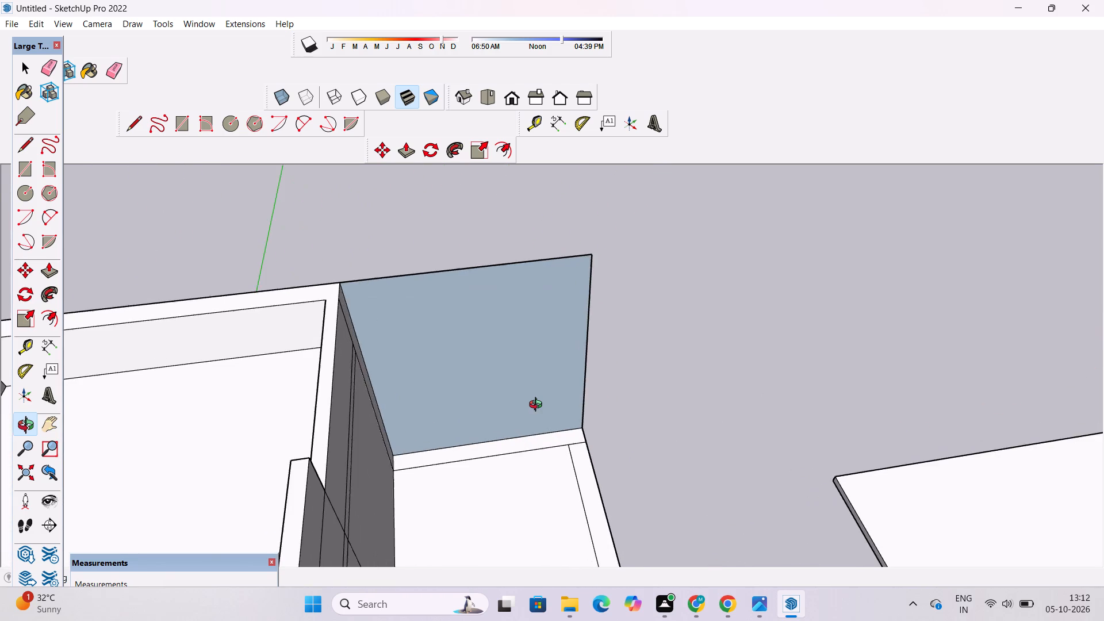
shift+drag(538, 406, 558, 442)
drag(574, 454, 507, 450)
scroll(580, 454, up, 1)
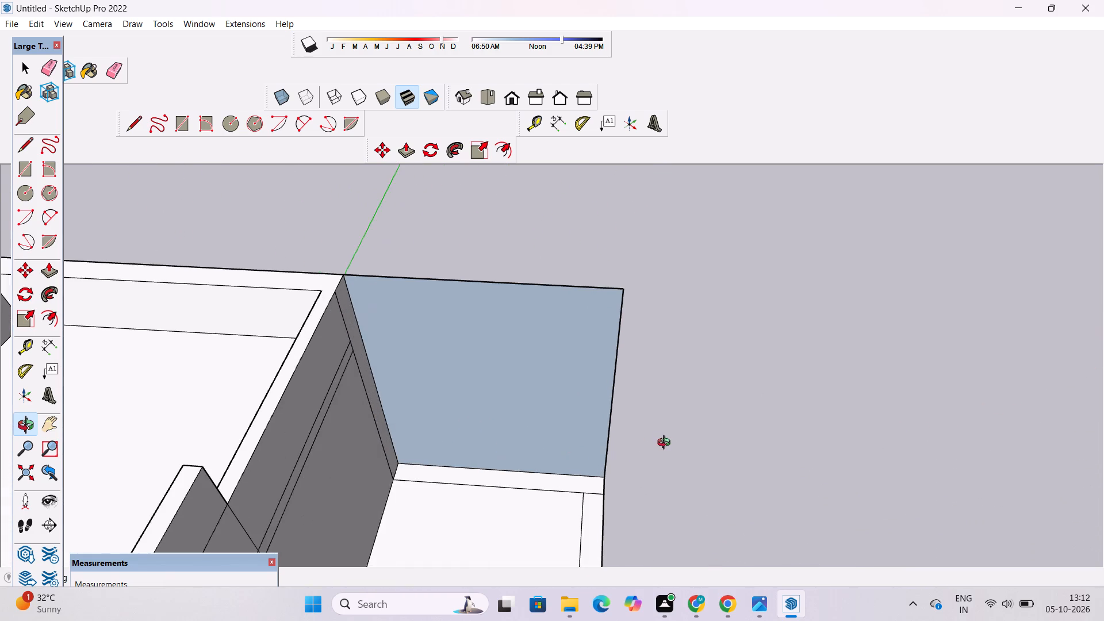
drag(668, 444, 485, 454)
shift+drag(485, 478, 477, 451)
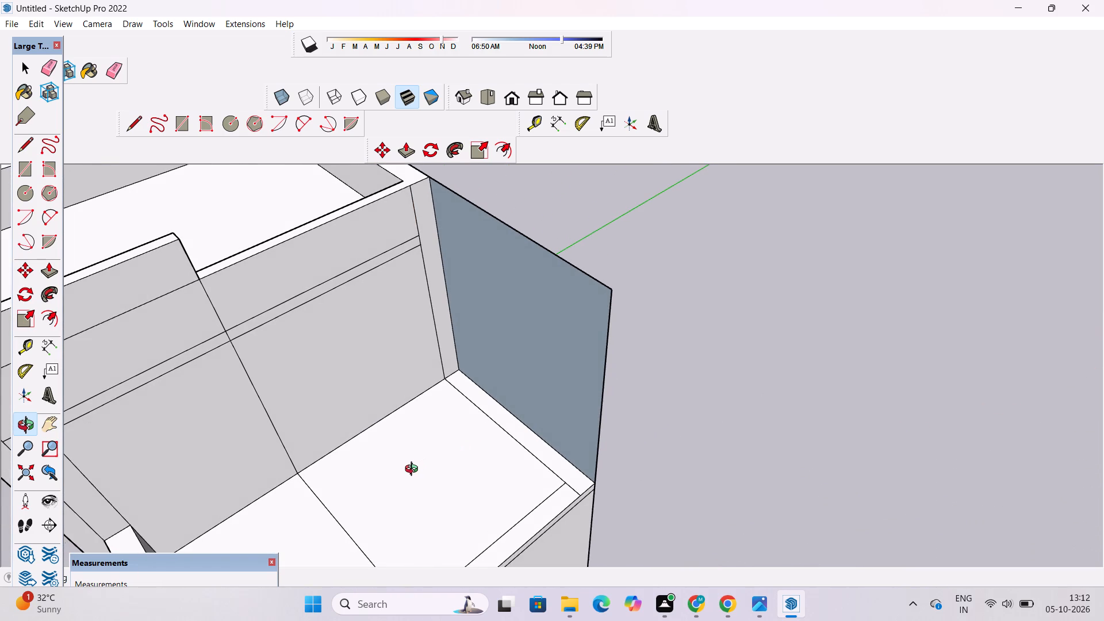
Examine the terrace and its rear wall face against the whole house, from the side and from the raised front.
scroll(414, 470, down, 4)
shift+drag(423, 461, 423, 480)
drag(406, 487, 444, 448)
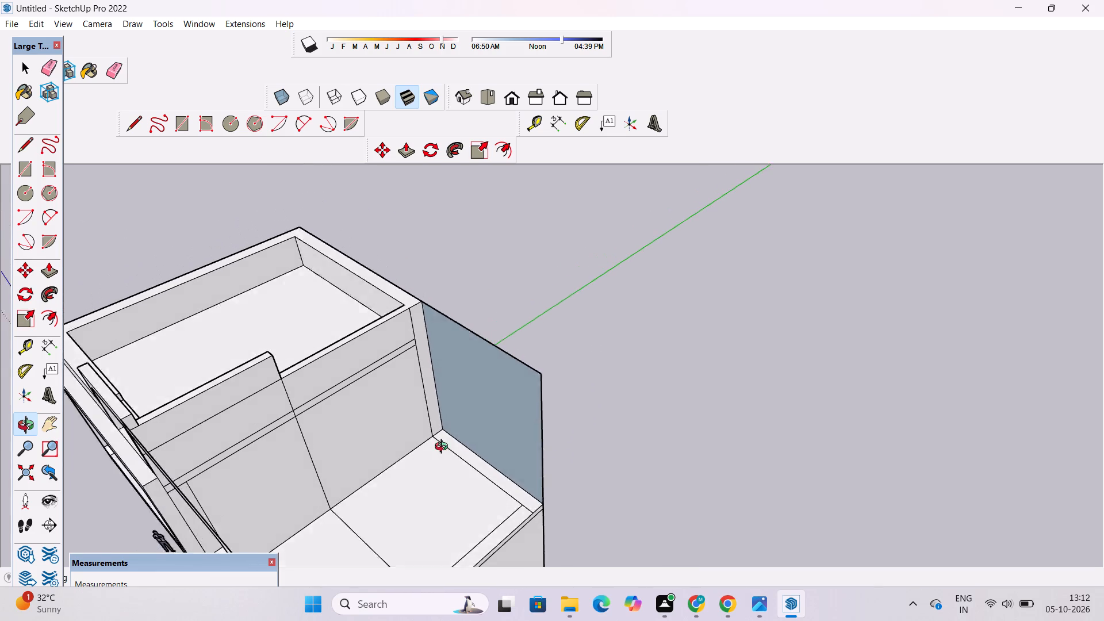
drag(444, 448, 446, 446)
scroll(442, 462, down, 1)
shift+drag(458, 450, 425, 471)
scroll(424, 473, up, 1)
drag(530, 461, 431, 462)
scroll(411, 458, down, 4)
shift+drag(426, 460, 370, 461)
drag(335, 456, 315, 450)
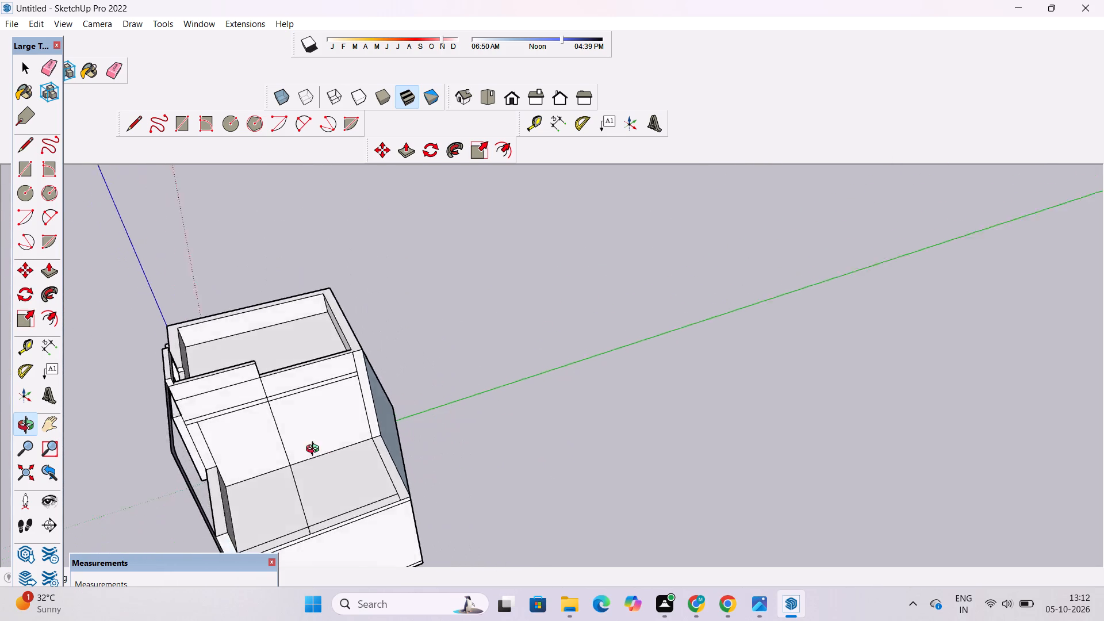
drag(315, 450, 290, 442)
drag(290, 442, 483, 437)
scroll(493, 430, down, 3)
drag(336, 468, 447, 474)
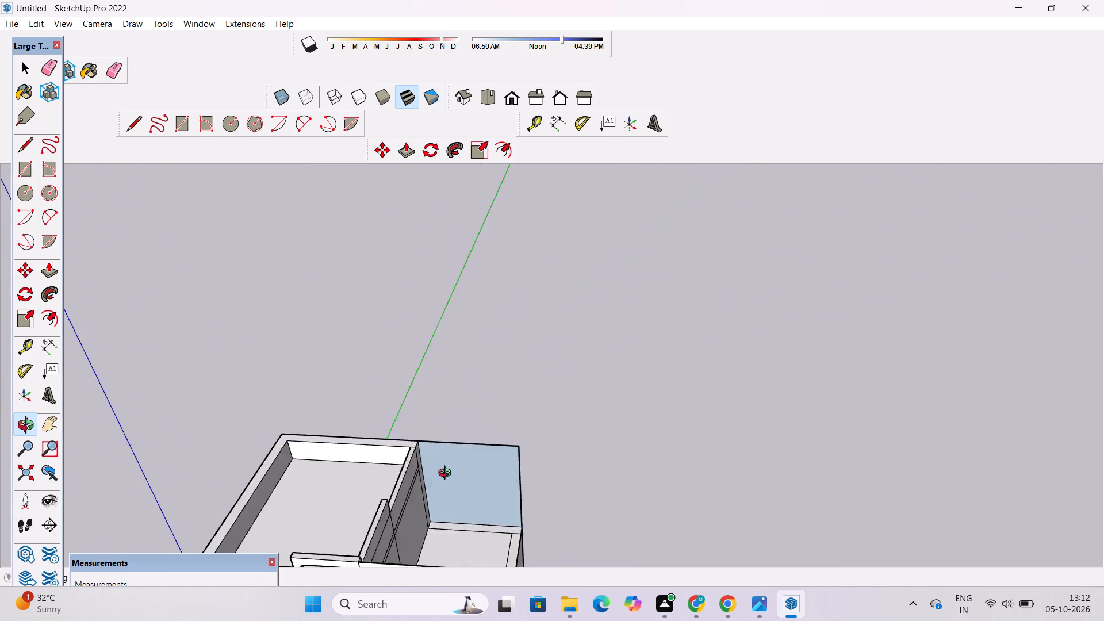
drag(447, 474, 494, 462)
scroll(505, 449, down, 3)
drag(505, 523, 493, 401)
drag(573, 373, 472, 420)
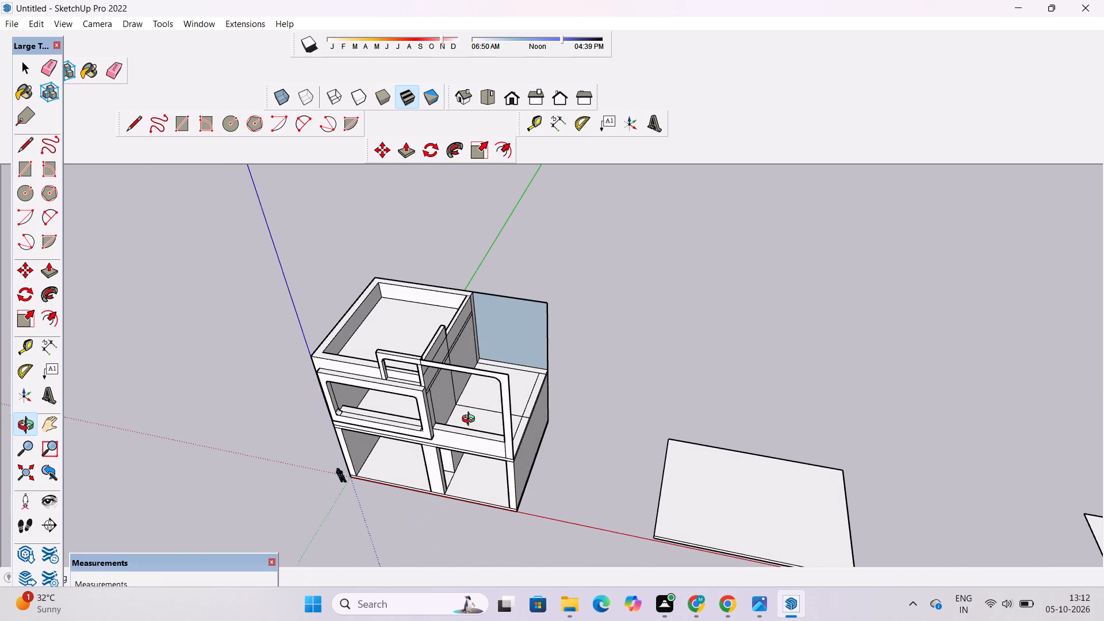
shift+drag(506, 388, 469, 446)
Examine the terrace floor's border strips and its outer rear corner beside the rear wall face from above.
scroll(466, 423, up, 1)
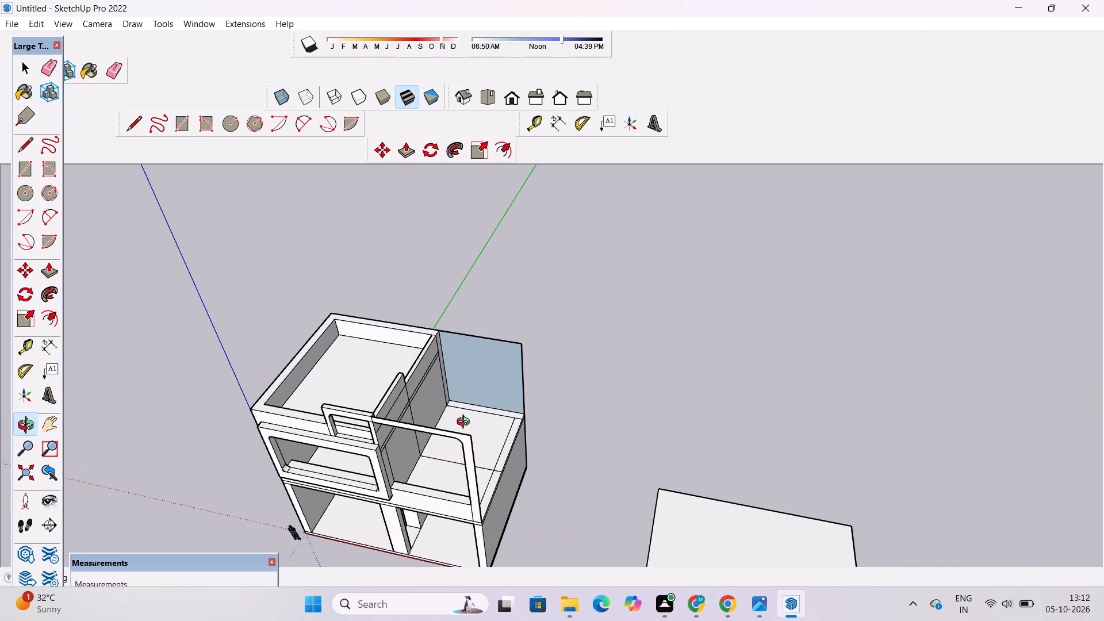
shift+drag(467, 418, 455, 445)
scroll(455, 445, up, 1)
shift+drag(460, 435, 450, 455)
scroll(450, 455, down, 3)
shift+drag(459, 448, 453, 473)
drag(435, 506, 407, 520)
scroll(440, 498, up, 3)
shift+drag(441, 497, 441, 478)
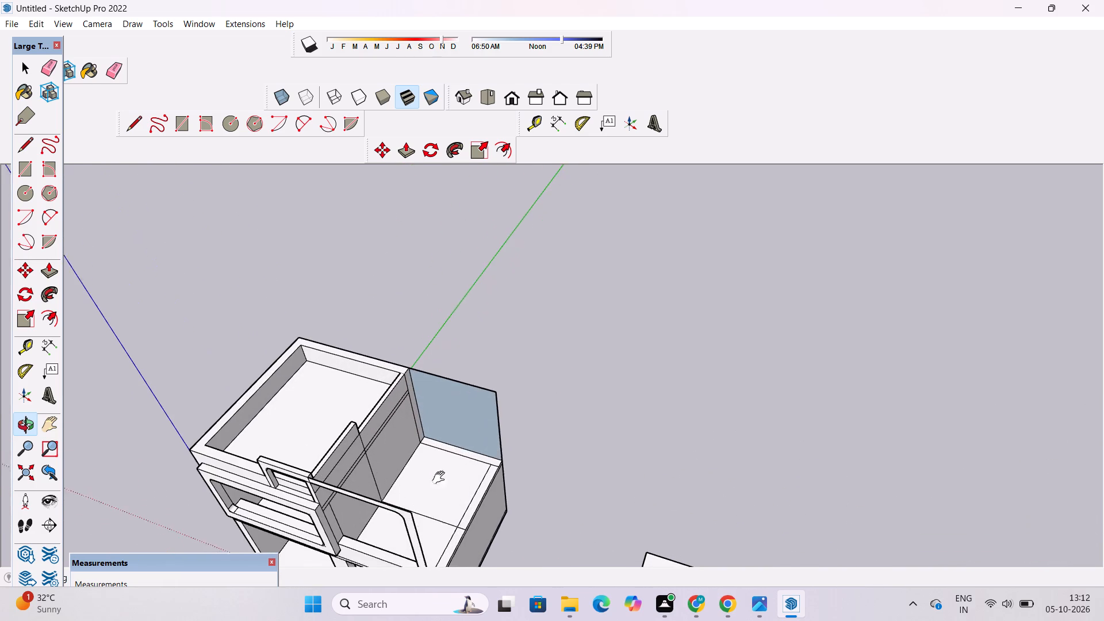
shift+drag(441, 478, 445, 450)
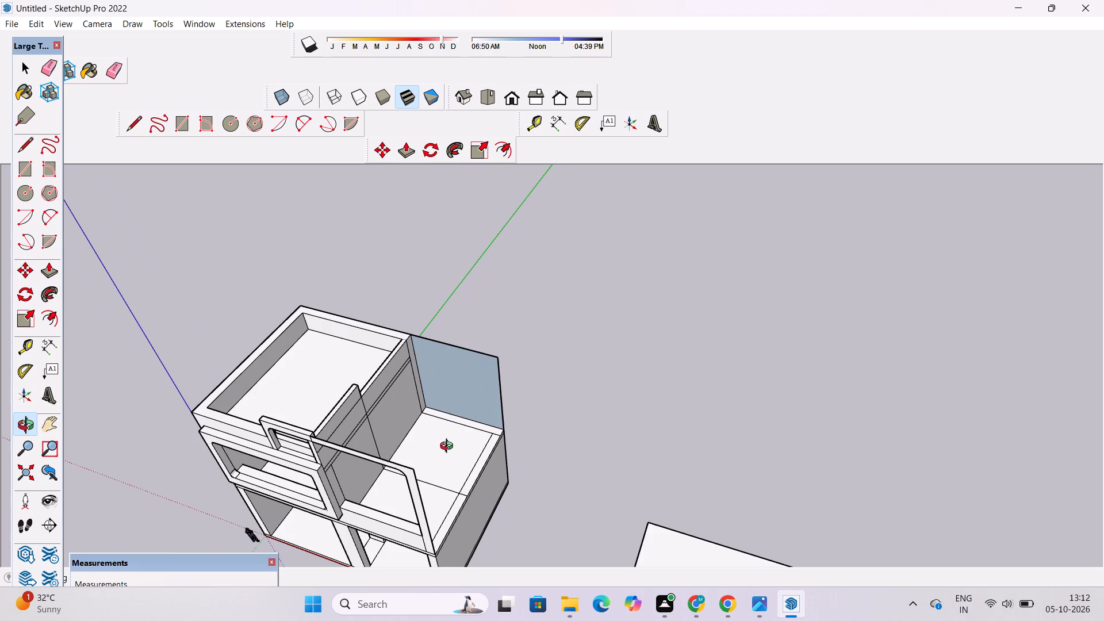
scroll(449, 447, down, 2)
scroll(485, 436, up, 3)
drag(493, 425, 493, 448)
scroll(489, 442, up, 1)
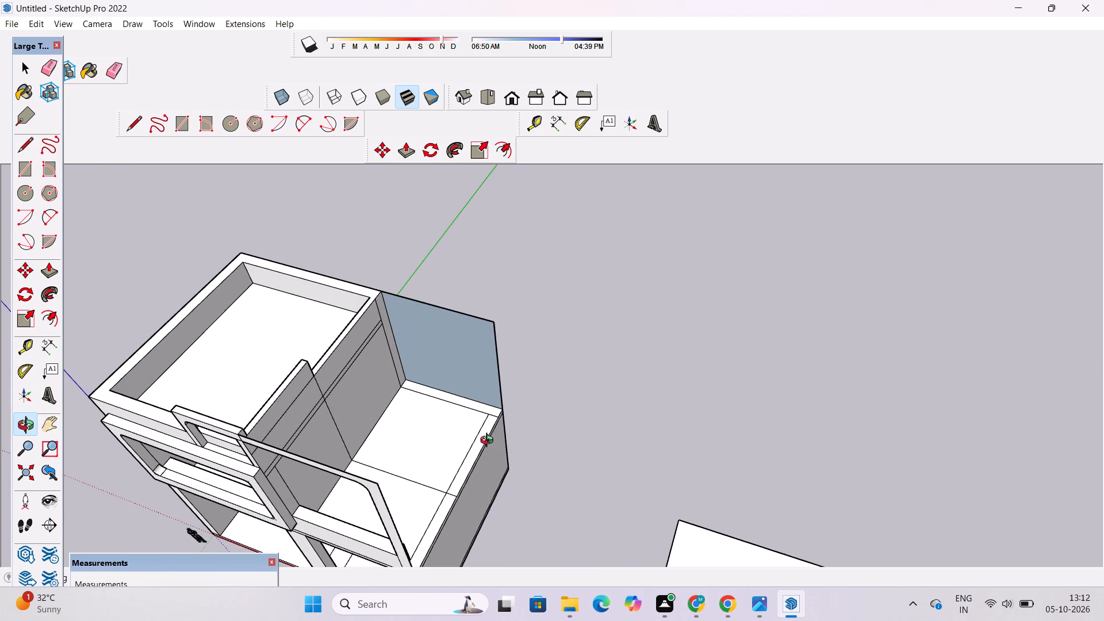
scroll(489, 442, up, 2)
shift+drag(496, 435, 507, 471)
drag(505, 476, 488, 451)
scroll(488, 451, down, 3)
scroll(487, 444, up, 3)
shift+drag(489, 440, 480, 465)
drag(438, 486, 486, 507)
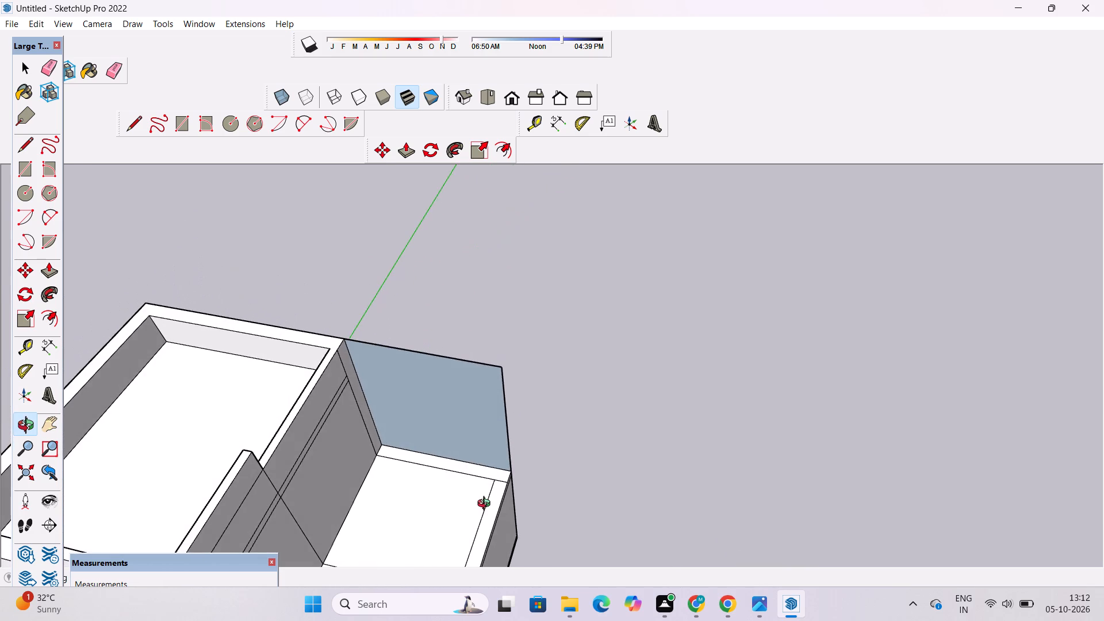
scroll(486, 505, up, 2)
shift+drag(486, 504, 482, 447)
drag(479, 446, 529, 499)
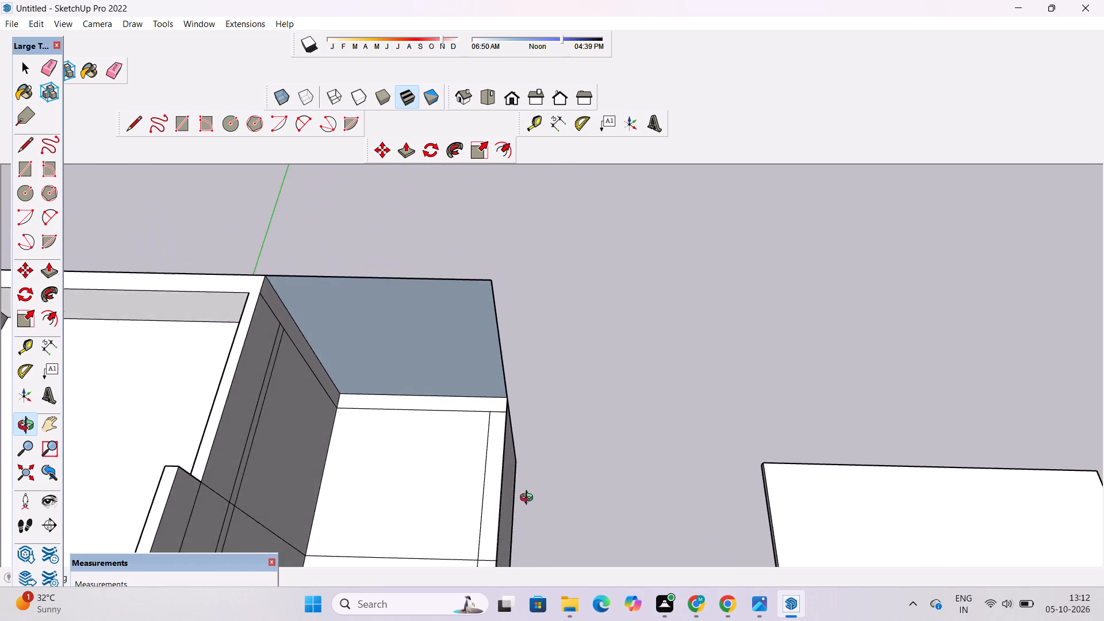
drag(529, 499, 476, 484)
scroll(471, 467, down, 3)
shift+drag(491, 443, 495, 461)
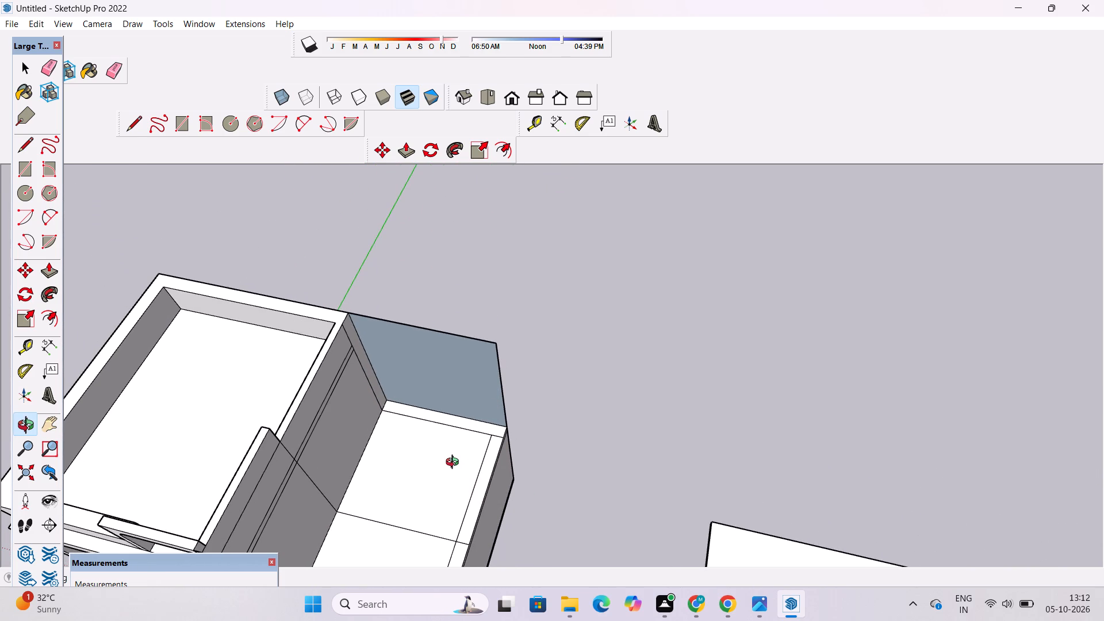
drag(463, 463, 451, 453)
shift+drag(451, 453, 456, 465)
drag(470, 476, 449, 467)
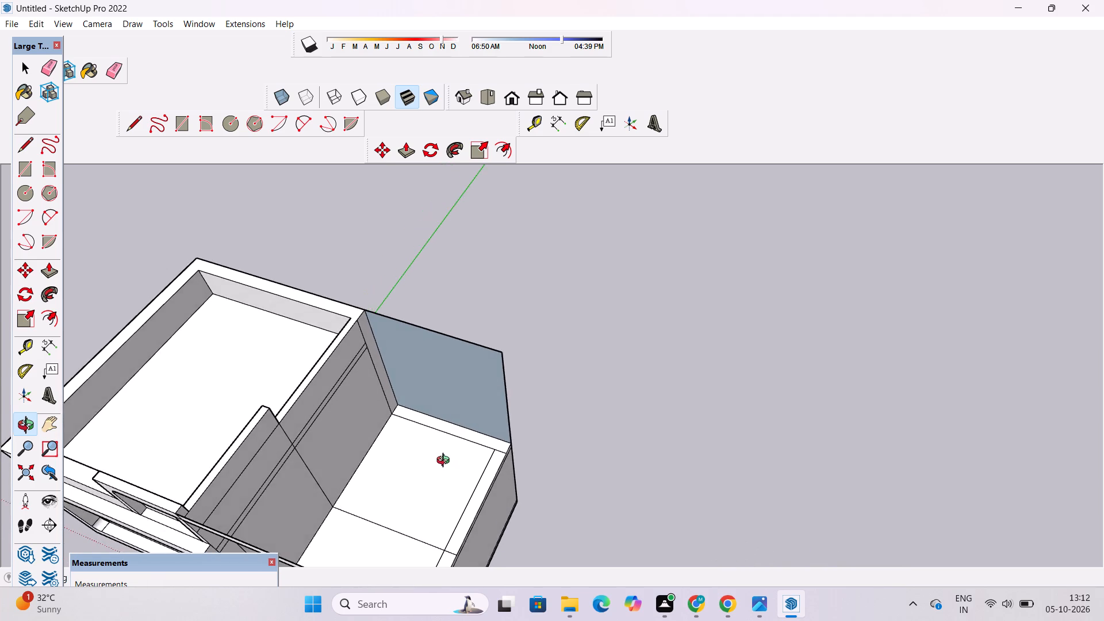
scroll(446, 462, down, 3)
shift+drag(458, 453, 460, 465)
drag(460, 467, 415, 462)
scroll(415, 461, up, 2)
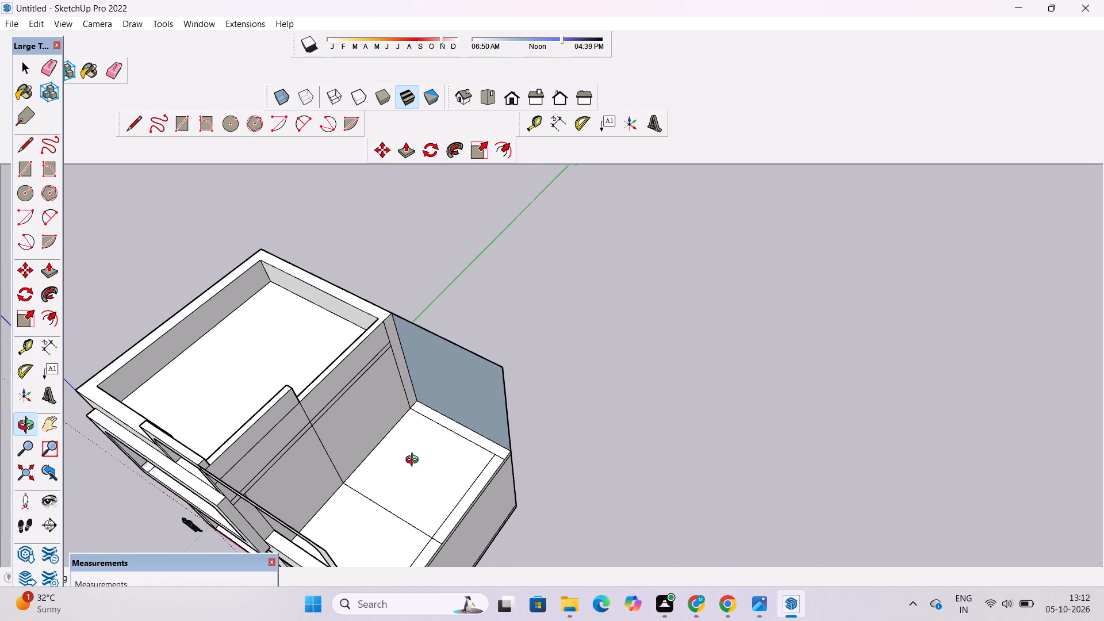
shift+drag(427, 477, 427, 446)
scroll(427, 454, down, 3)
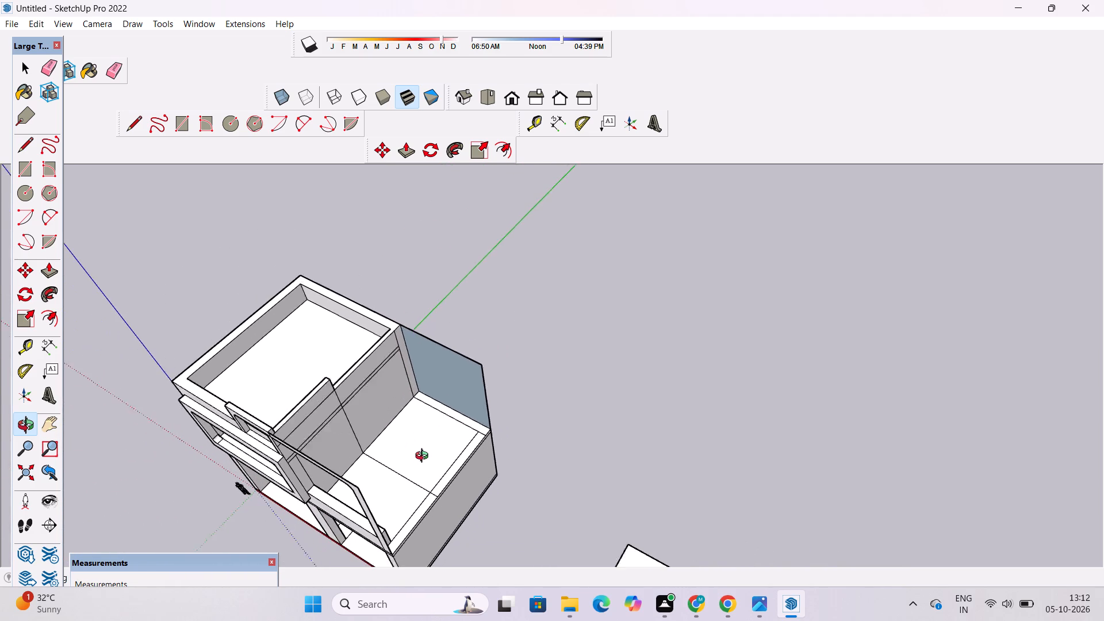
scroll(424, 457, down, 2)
Examine close up the terrace floor's outer edge where it meets the end of the rear wall face.
drag(394, 469, 522, 464)
scroll(465, 477, up, 3)
shift+drag(465, 477, 438, 417)
drag(538, 402, 413, 432)
scroll(448, 414, up, 4)
shift+drag(497, 376, 446, 462)
scroll(481, 449, up, 5)
drag(521, 440, 442, 437)
scroll(440, 437, down, 1)
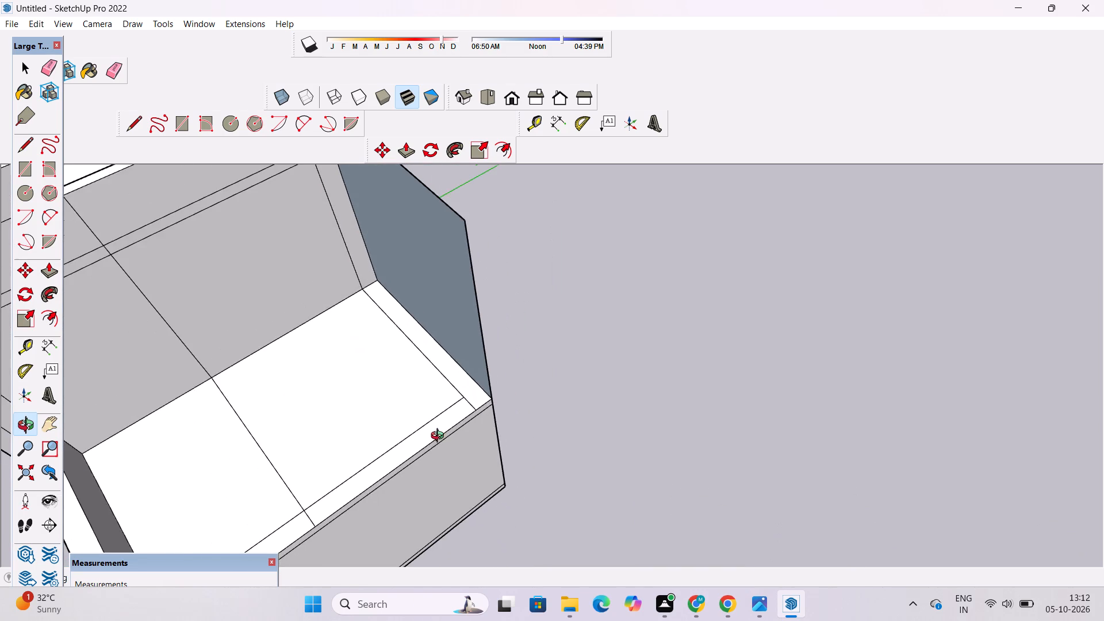
Examine the terrace floor's outer rear corner and its border strips against the rear wall face from above and from the side.
scroll(440, 437, down, 1)
shift+drag(451, 421, 470, 446)
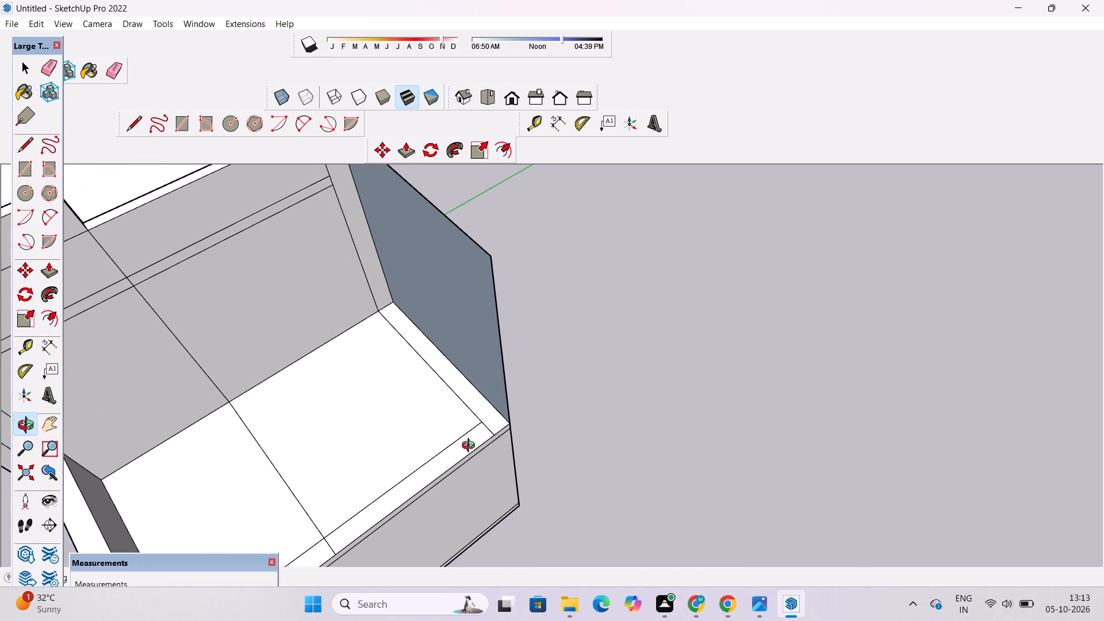
scroll(471, 447, up, 2)
shift+drag(481, 440, 510, 482)
scroll(508, 461, down, 4)
drag(494, 481, 577, 484)
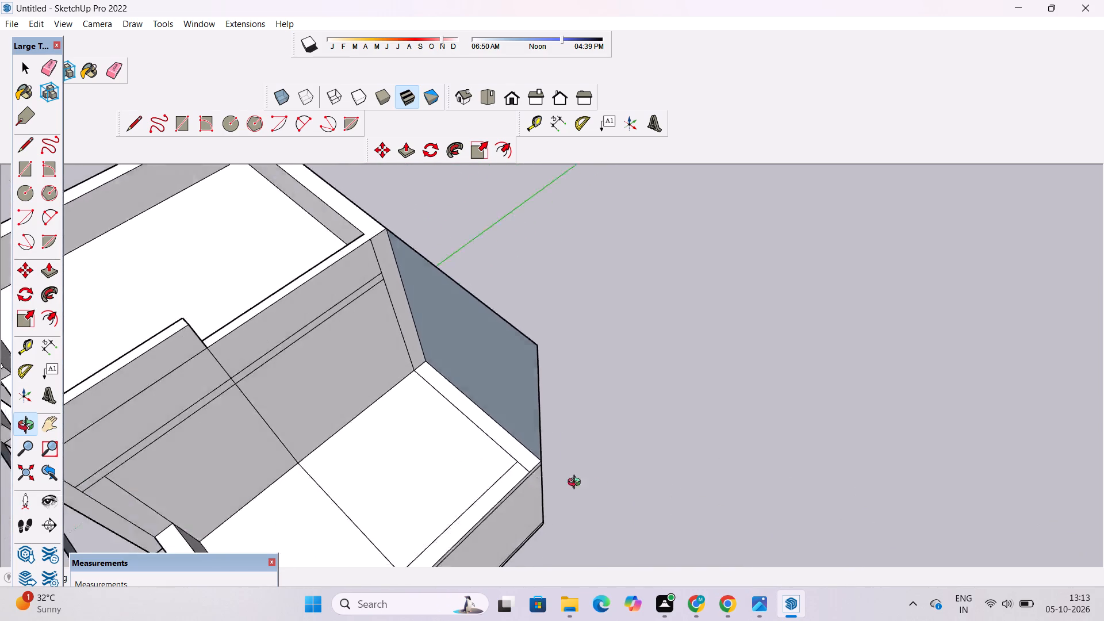
drag(577, 484, 716, 473)
shift+drag(630, 487, 620, 438)
scroll(614, 412, down, 4)
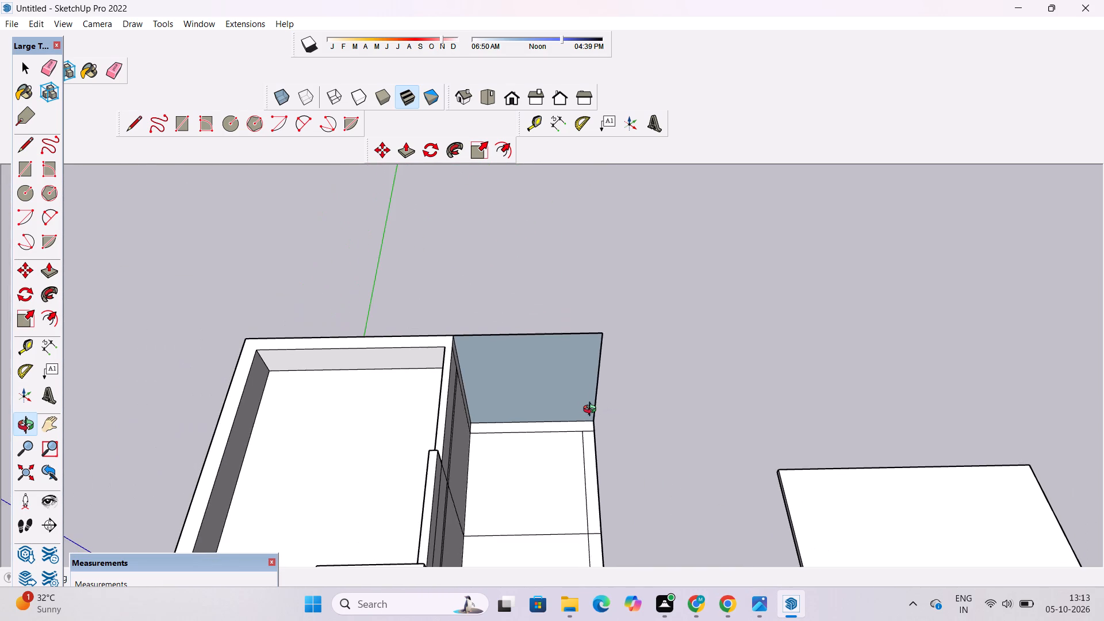
scroll(592, 411, up, 4)
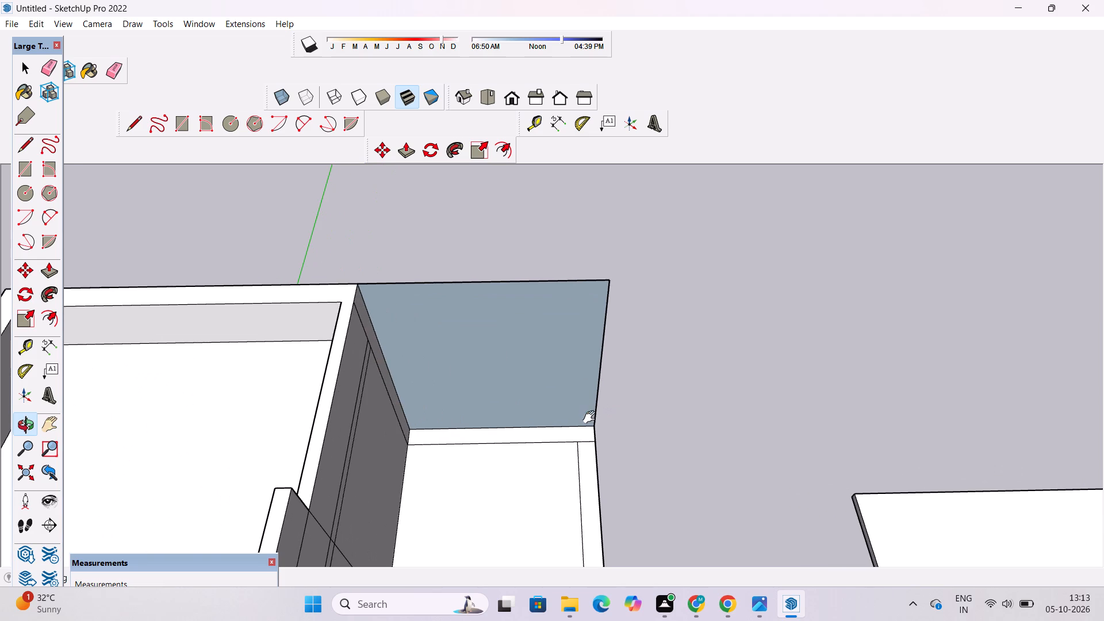
shift+click(592, 417)
drag(622, 402, 481, 443)
scroll(481, 446, down, 4)
drag(578, 428, 524, 444)
scroll(520, 454, up, 10)
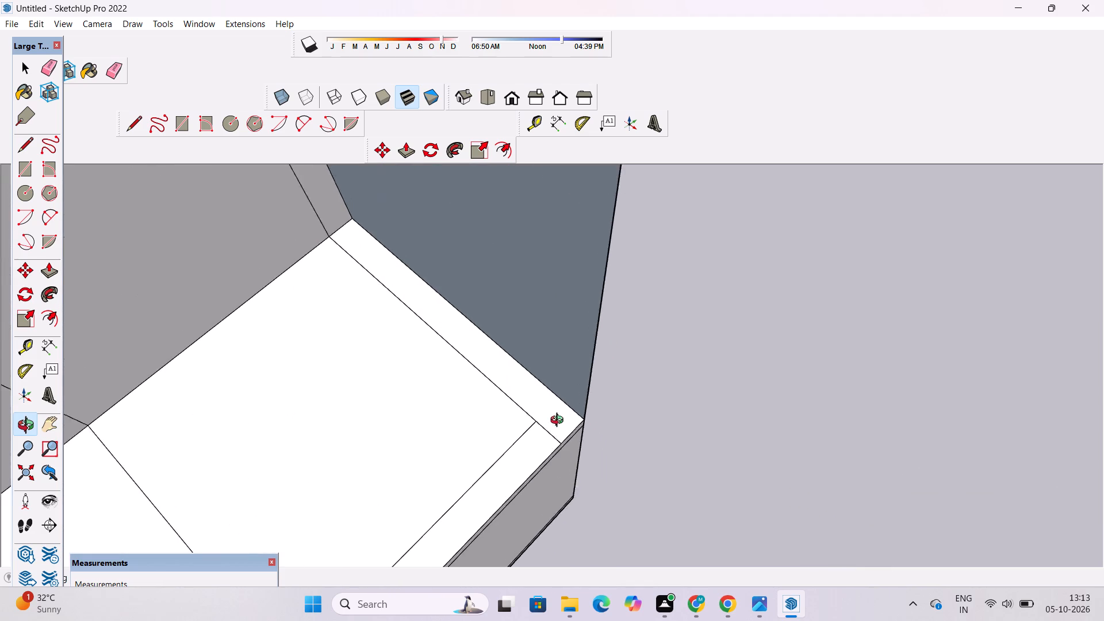
shift+drag(555, 428, 526, 469)
scroll(475, 460, down, 3)
shift+drag(480, 471, 516, 484)
drag(519, 486, 573, 487)
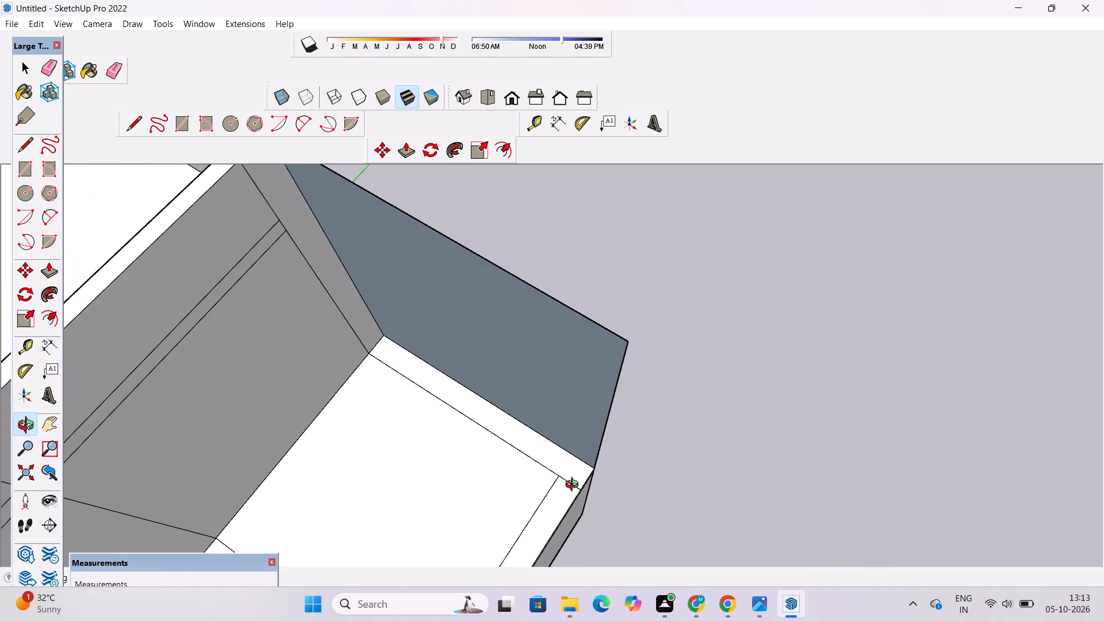
Extend the terrace floor's outer border line about 2' to the rear wall, continuing it about 24' up the wall face to its top edge.
scroll(566, 468, up, 2)
key(l)
scroll(572, 446, up, 3)
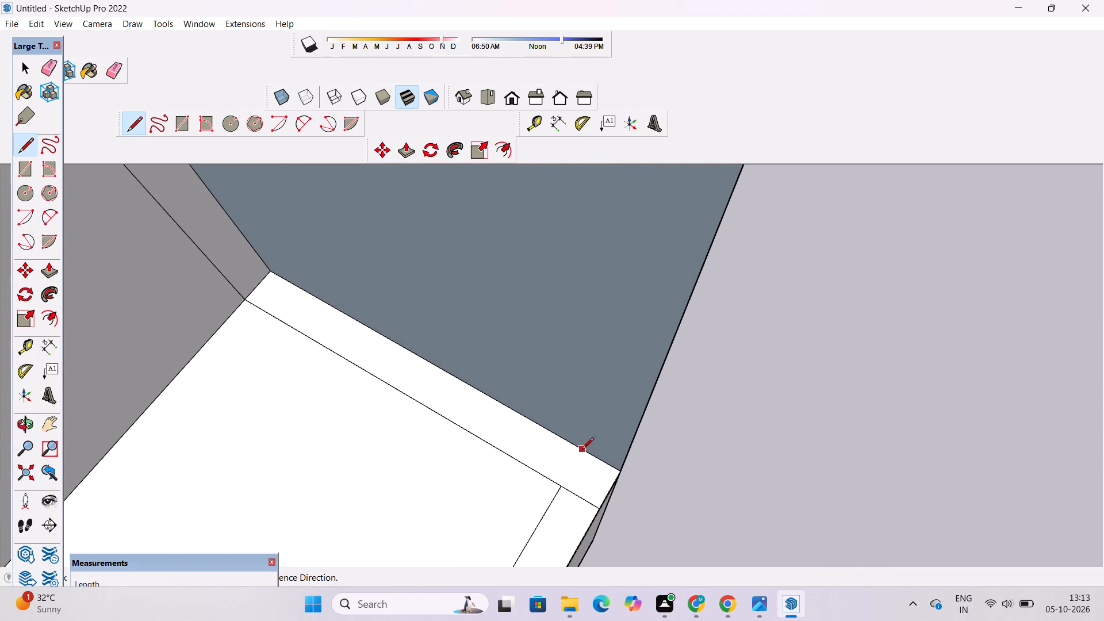
scroll(577, 444, down, 20)
scroll(577, 444, down, 2)
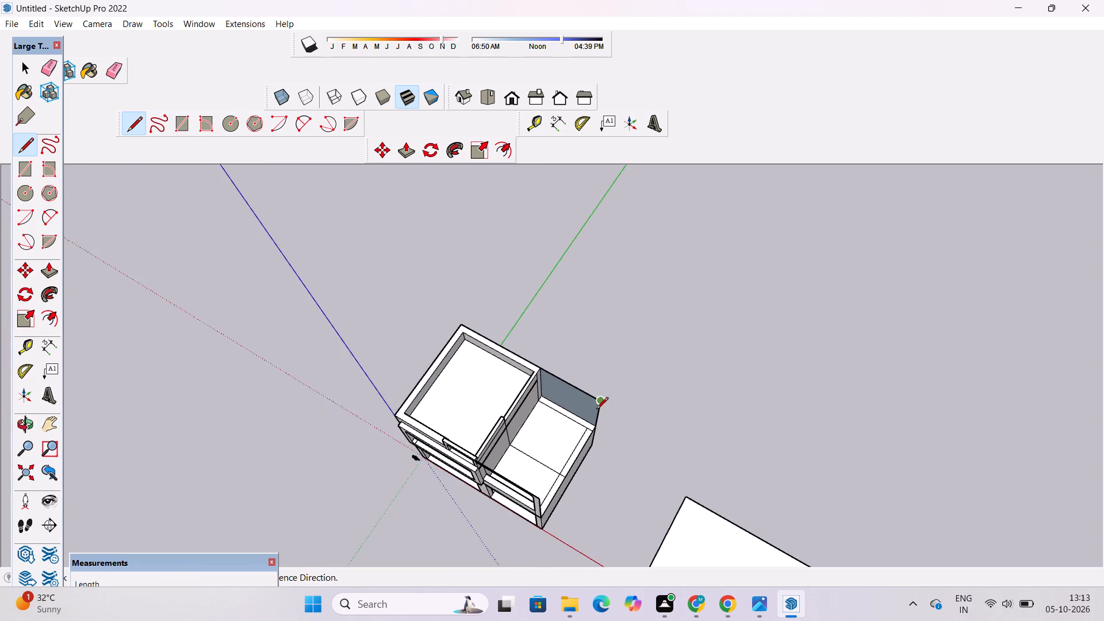
scroll(592, 414, up, 14)
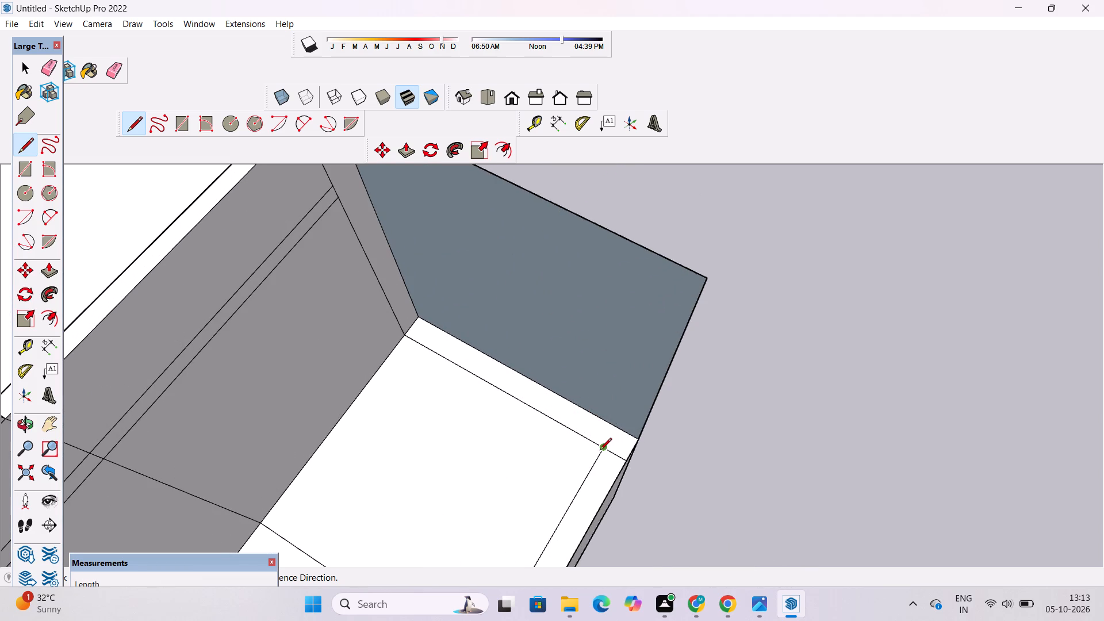
click(603, 448)
scroll(610, 442, up, 9)
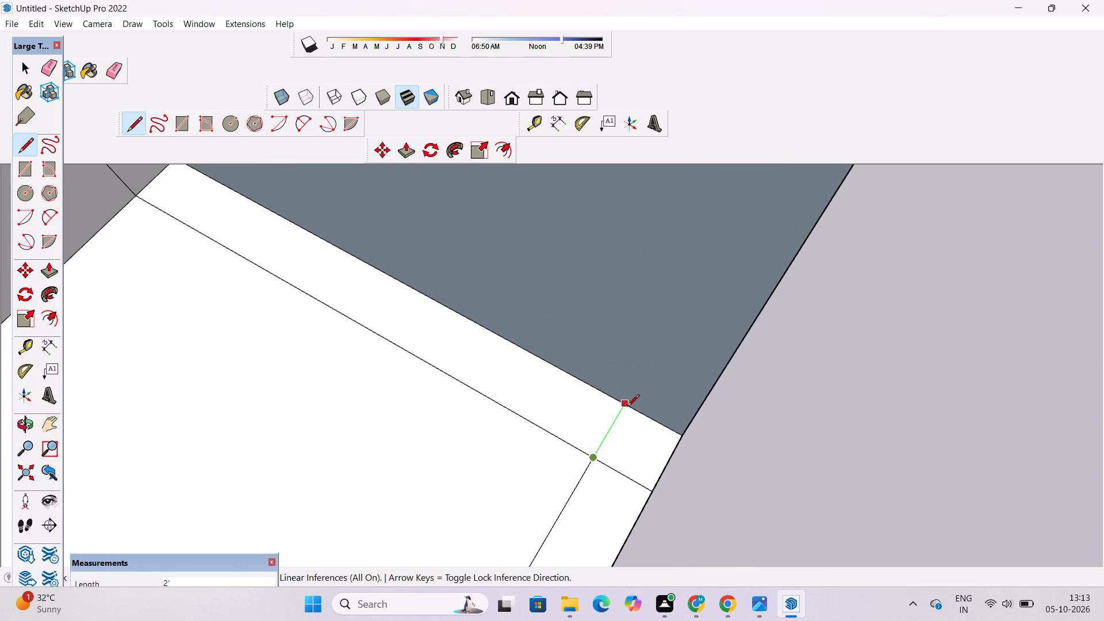
click(621, 402)
click(623, 406)
scroll(623, 406, down, 11)
click(666, 255)
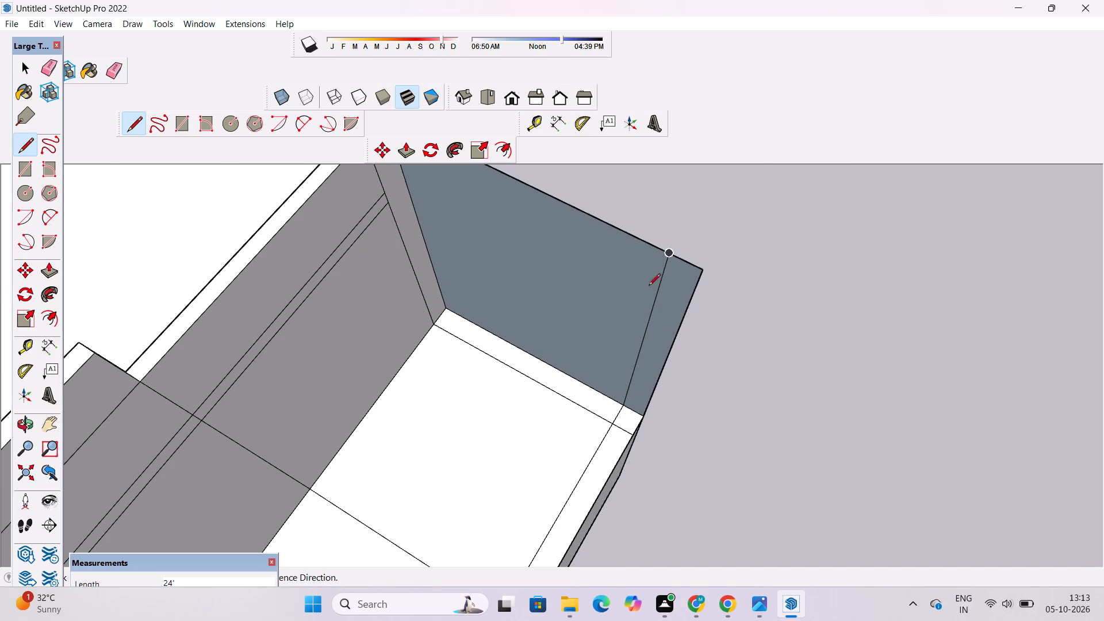
key(space)
Examine the divided rear wall face through the terrace's front frame and against the whole house front.
key(o)
scroll(629, 340, down, 5)
drag(546, 435, 735, 263)
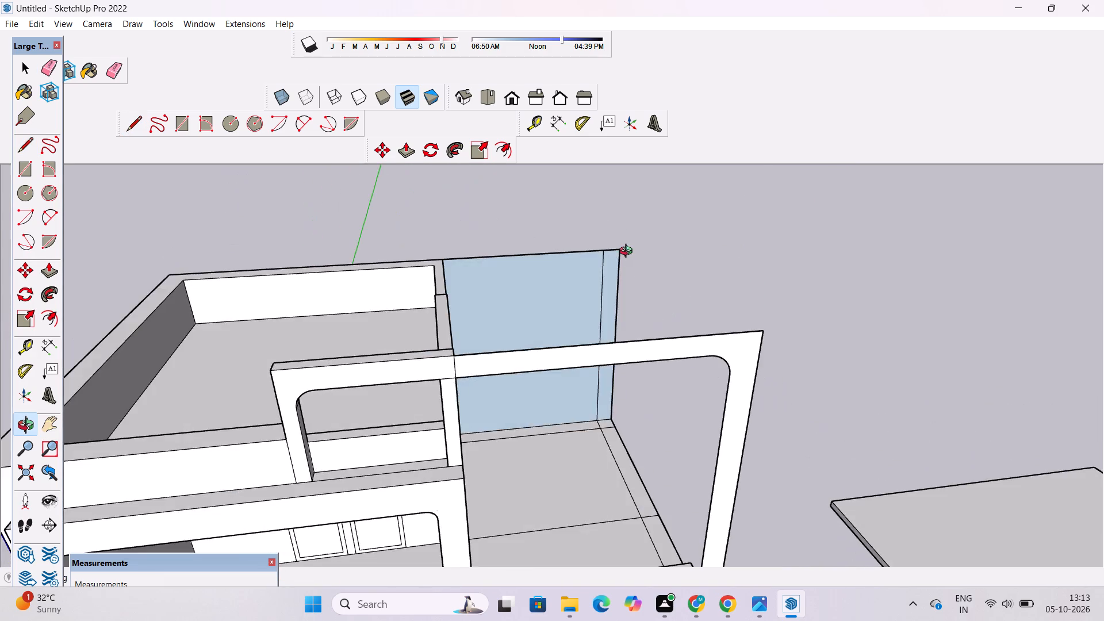
scroll(628, 252, down, 5)
drag(619, 302, 584, 241)
scroll(592, 309, up, 4)
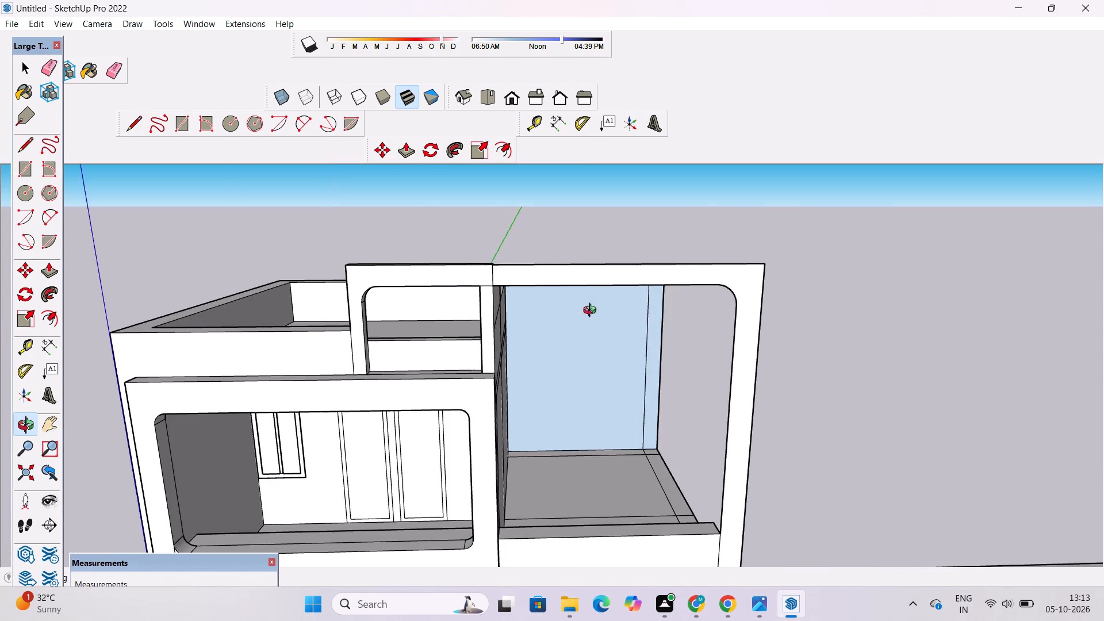
drag(616, 330, 562, 304)
scroll(545, 302, down, 2)
drag(546, 309, 572, 317)
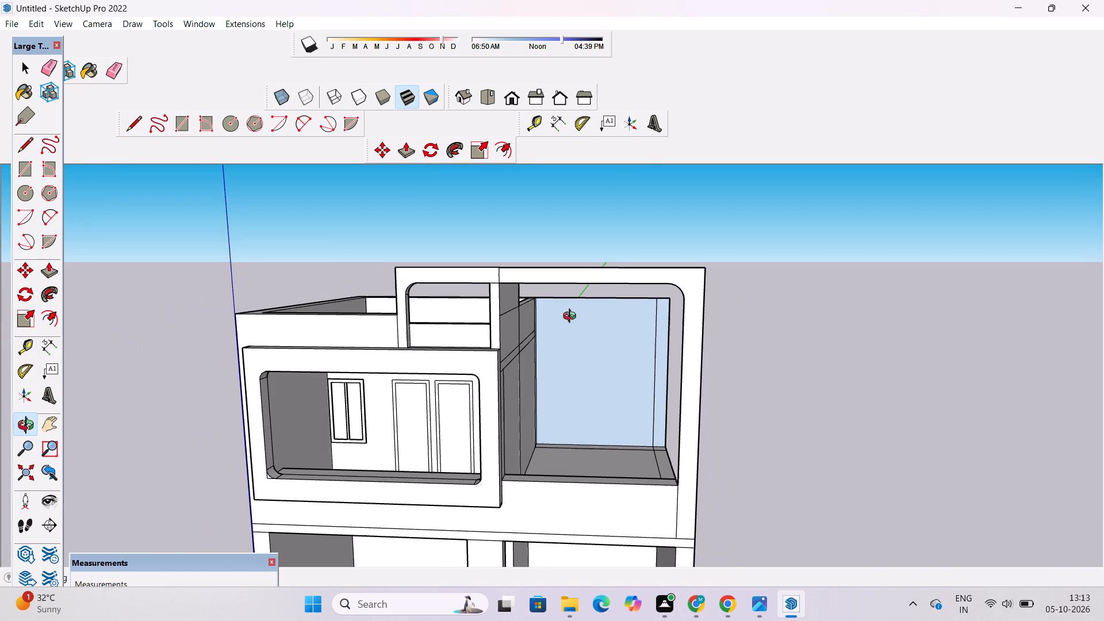
scroll(573, 316, down, 2)
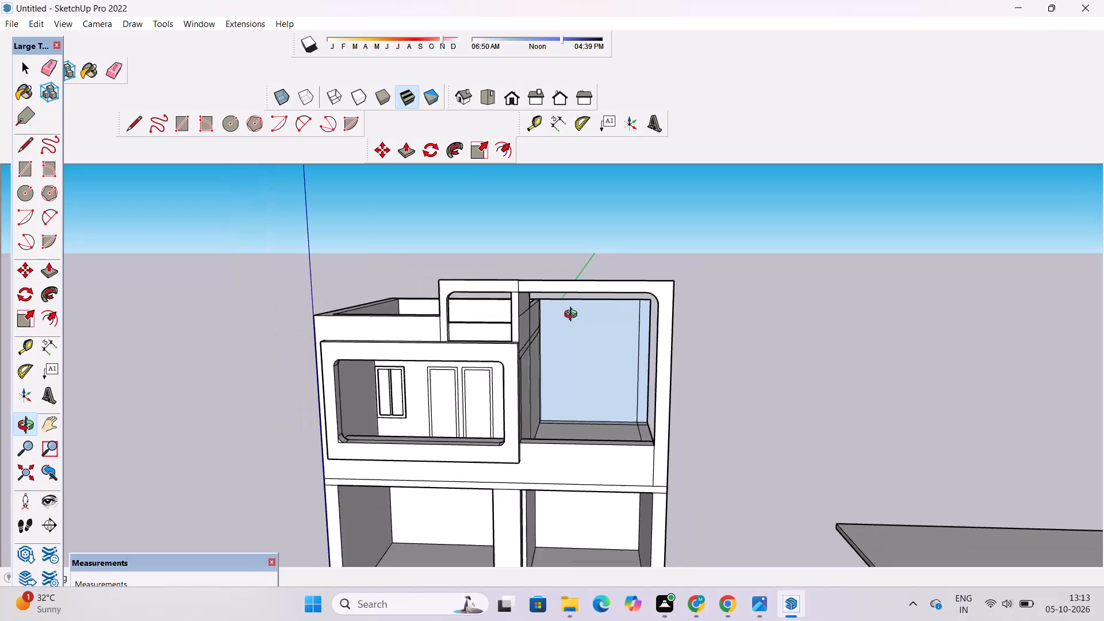
scroll(573, 316, down, 2)
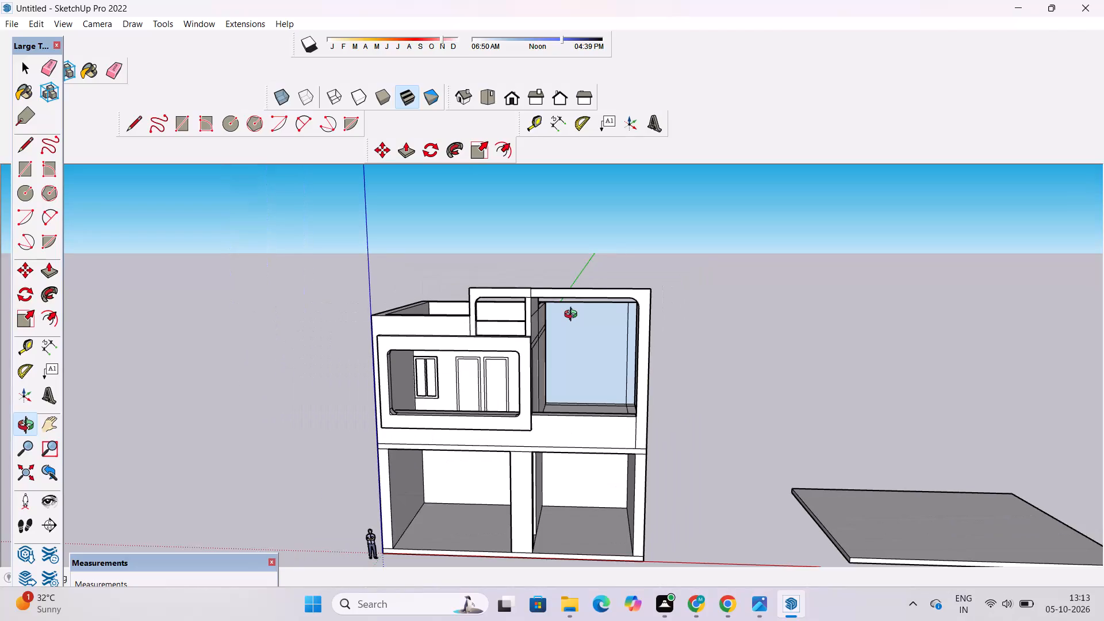
scroll(568, 317, down, 6)
scroll(564, 365, up, 5)
drag(564, 365, 588, 419)
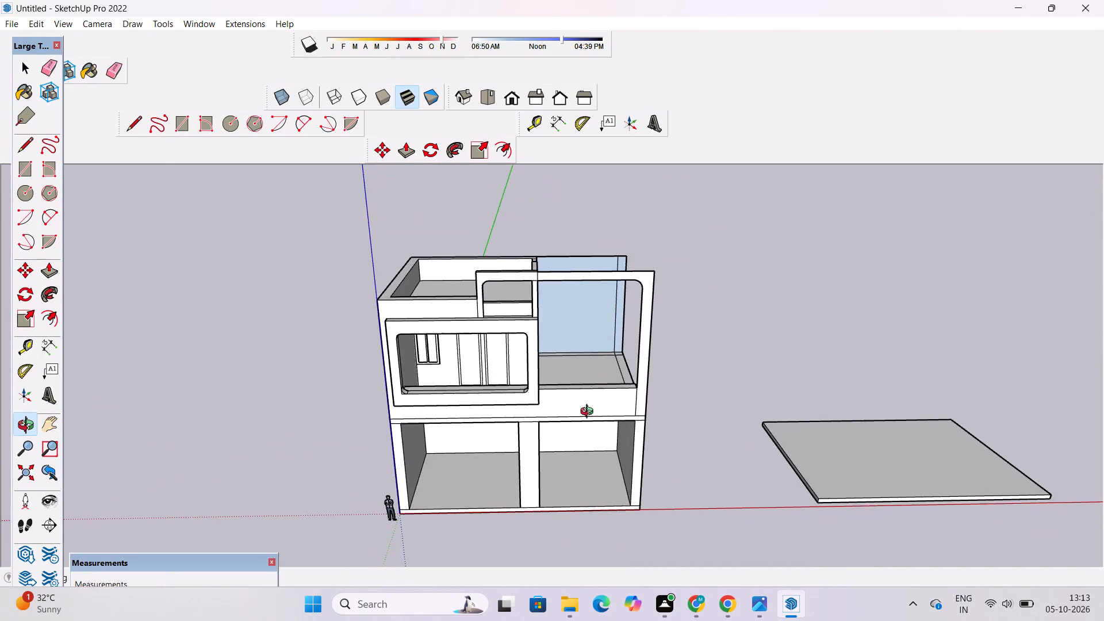
Compare the rear wall face's outer strip with the rounded front frame around the terrace opening.
scroll(596, 312, up, 4)
shift+drag(596, 312, 583, 363)
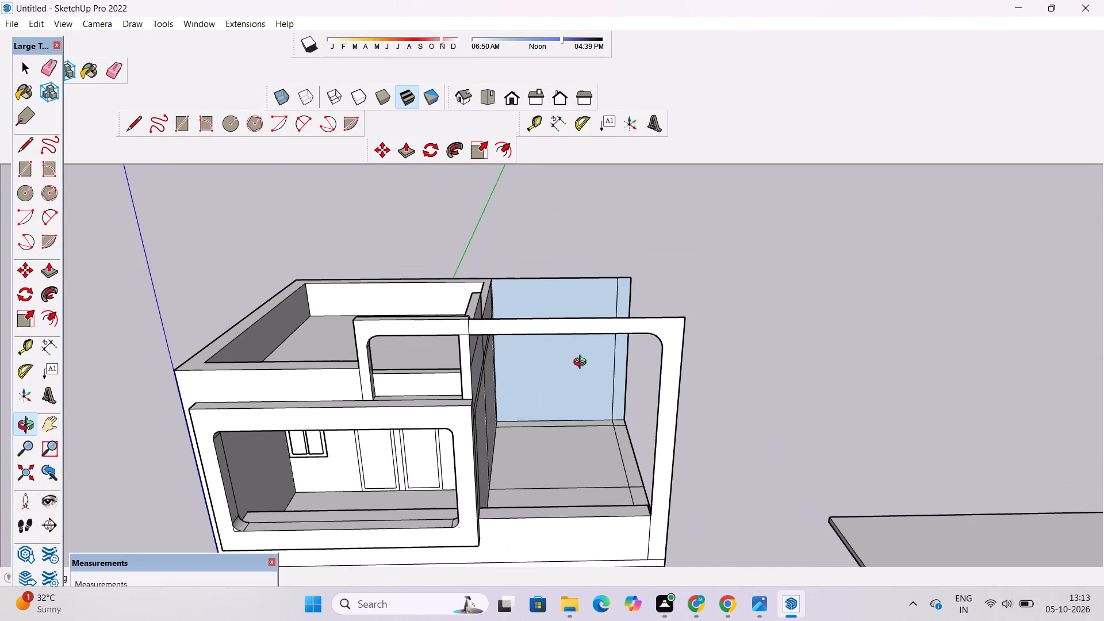
scroll(582, 363, up, 6)
scroll(629, 339, down, 5)
drag(644, 340, 633, 348)
drag(685, 352, 666, 363)
drag(653, 360, 661, 316)
scroll(640, 321, up, 1)
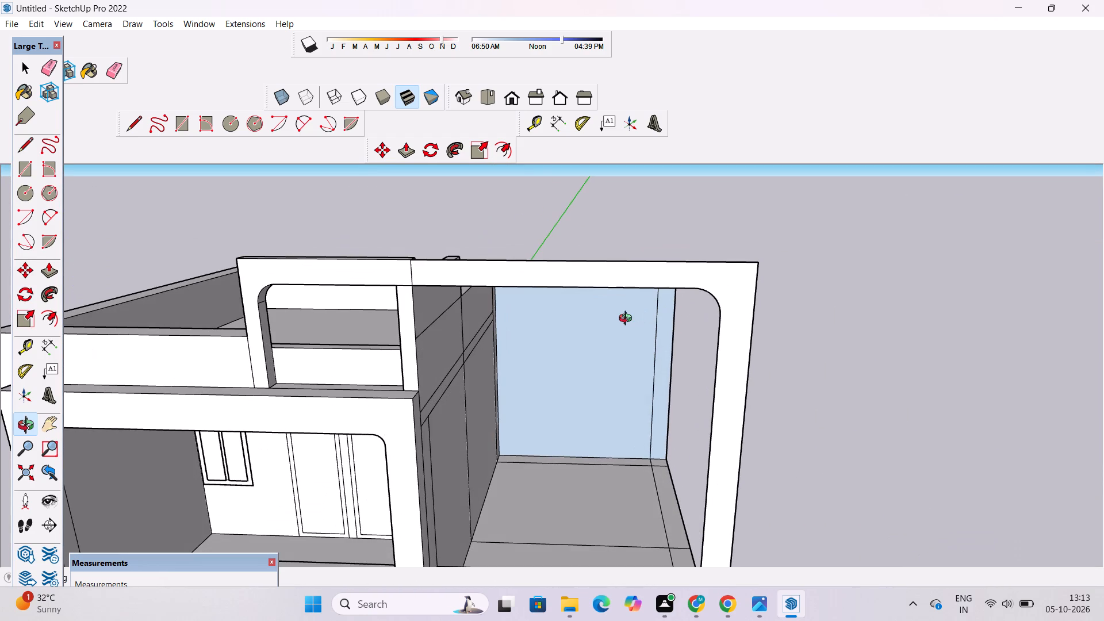
scroll(622, 323, down, 8)
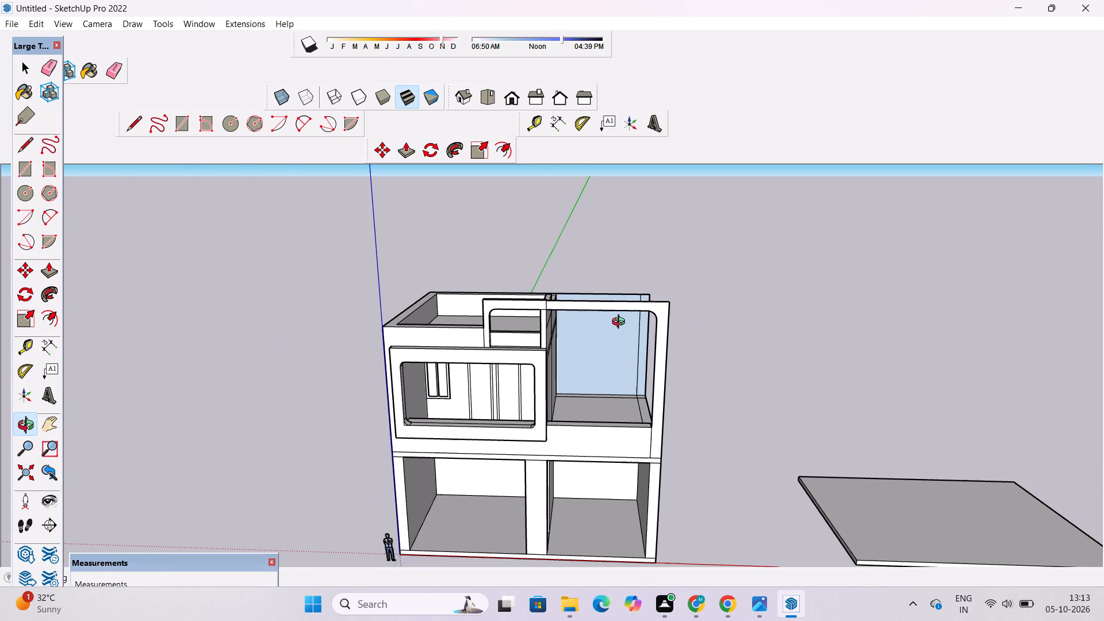
Examine the rear wall face's upper outer corner and its vertical strip from raised side and front views.
shift+drag(621, 323, 539, 400)
scroll(558, 381, up, 9)
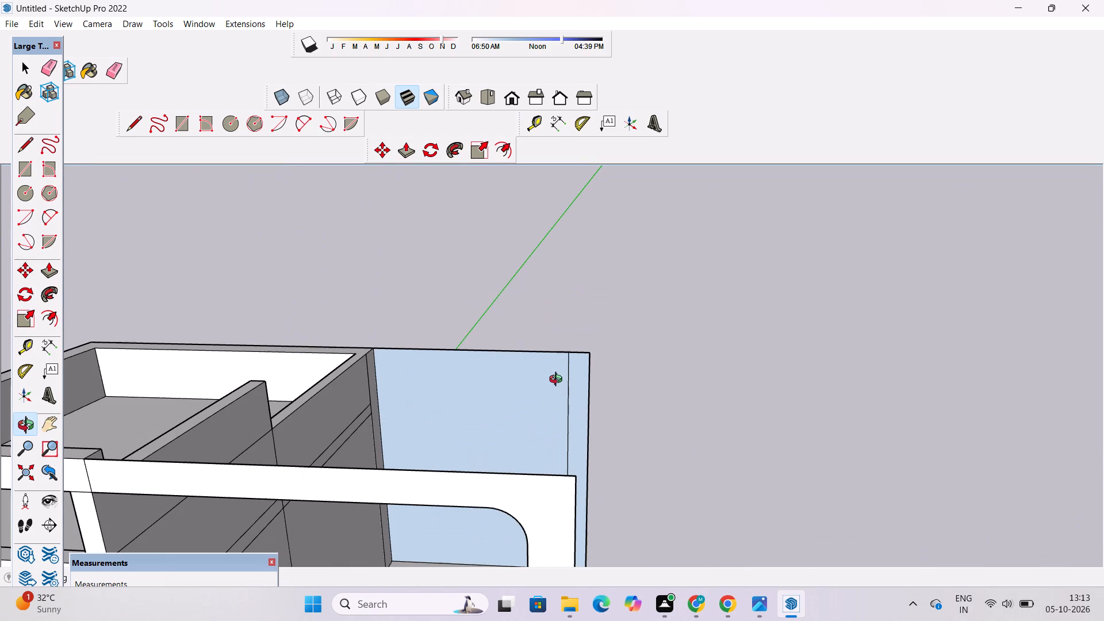
click(558, 381)
scroll(558, 381, down, 4)
drag(575, 379, 638, 372)
drag(565, 417, 460, 454)
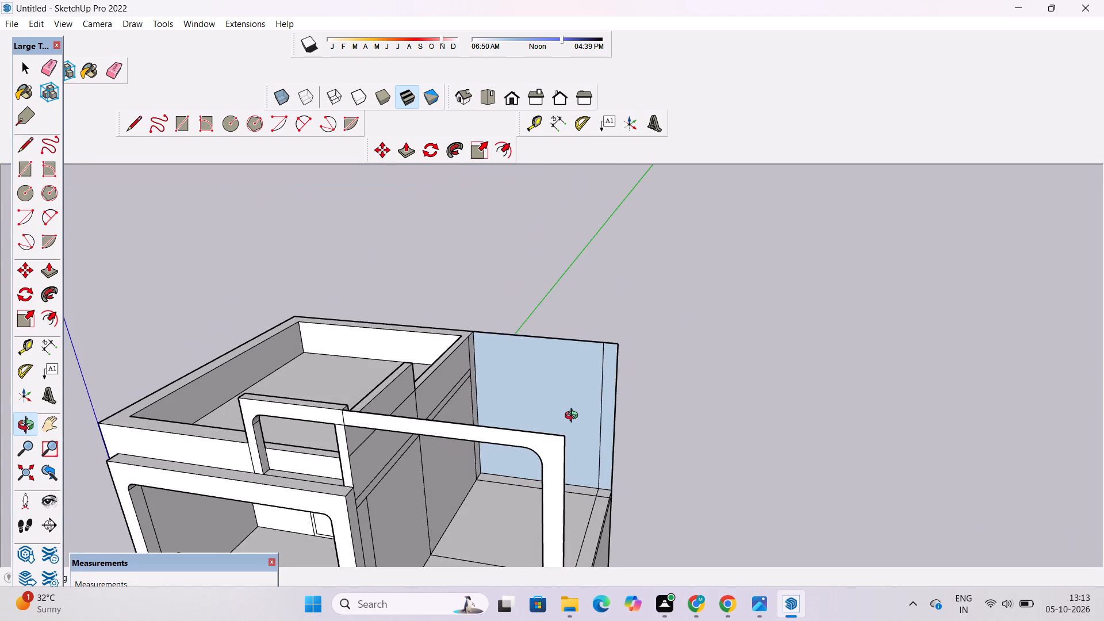
scroll(574, 415, up, 2)
shift+drag(583, 410, 563, 400)
drag(559, 398, 581, 419)
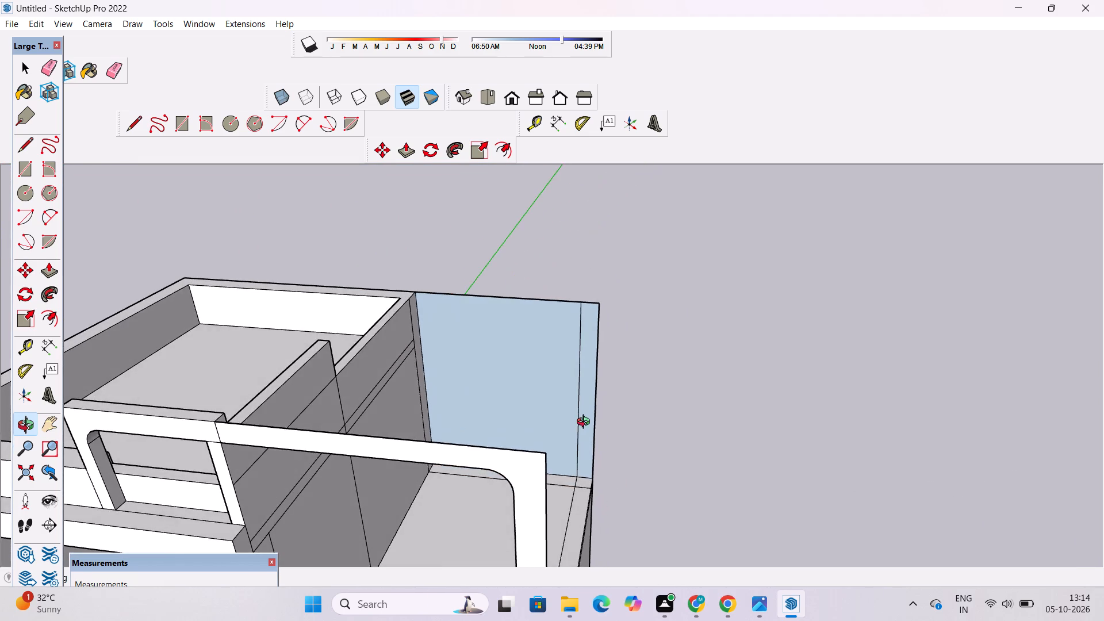
scroll(586, 423, down, 4)
drag(622, 405, 432, 413)
shift+drag(554, 413, 496, 426)
drag(515, 430, 572, 443)
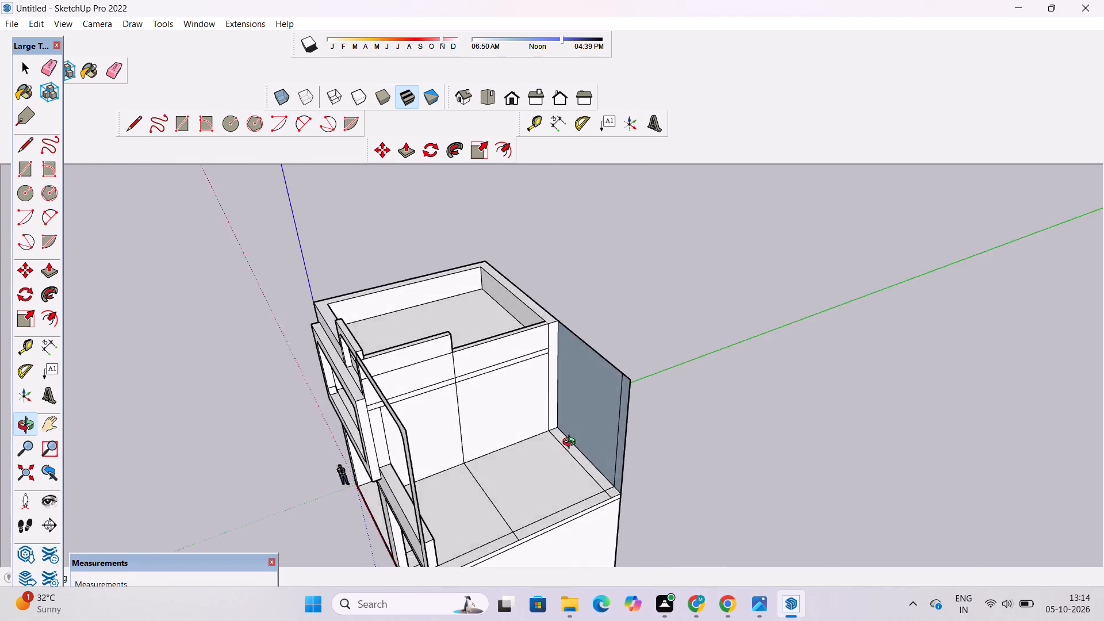
drag(572, 443, 758, 440)
scroll(688, 355, up, 5)
shift+drag(663, 350, 611, 364)
drag(534, 379, 586, 381)
scroll(538, 382, up, 2)
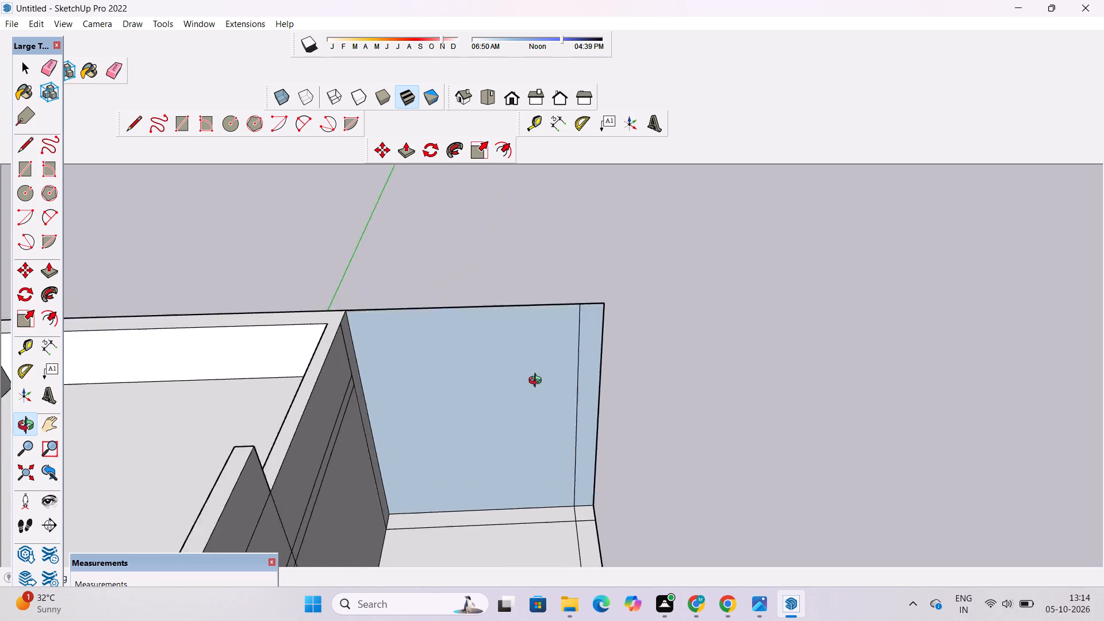
scroll(538, 382, up, 1)
shift+drag(536, 377, 565, 413)
drag(565, 413, 567, 398)
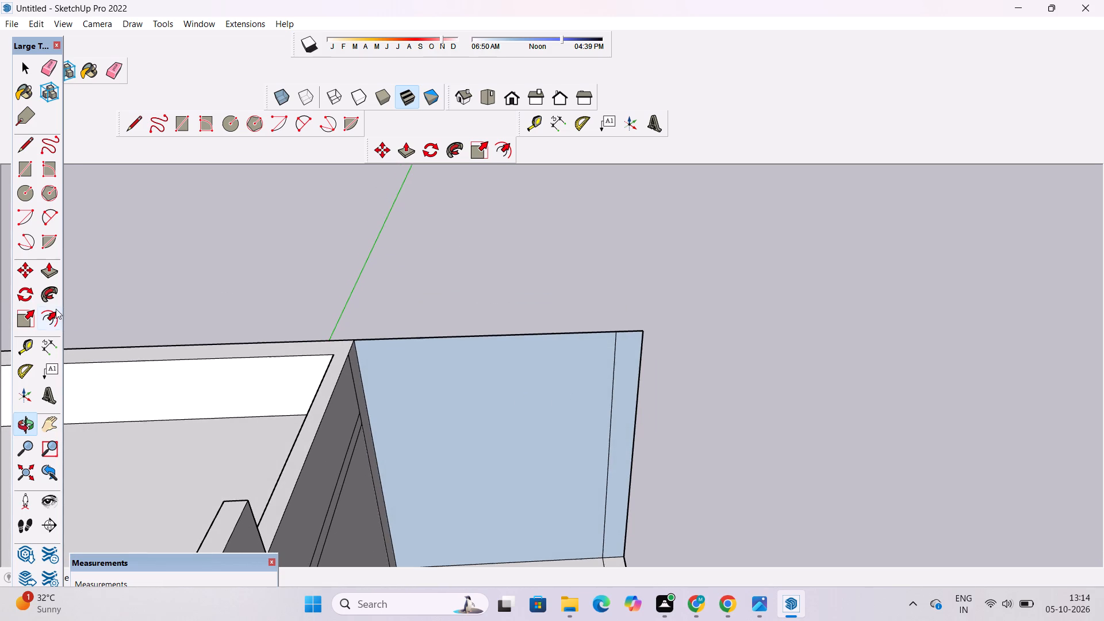
Draw a tangent two-point arc on the rear wall face, rounding the corner between its top edge and the vertical strip line.
click(51, 223)
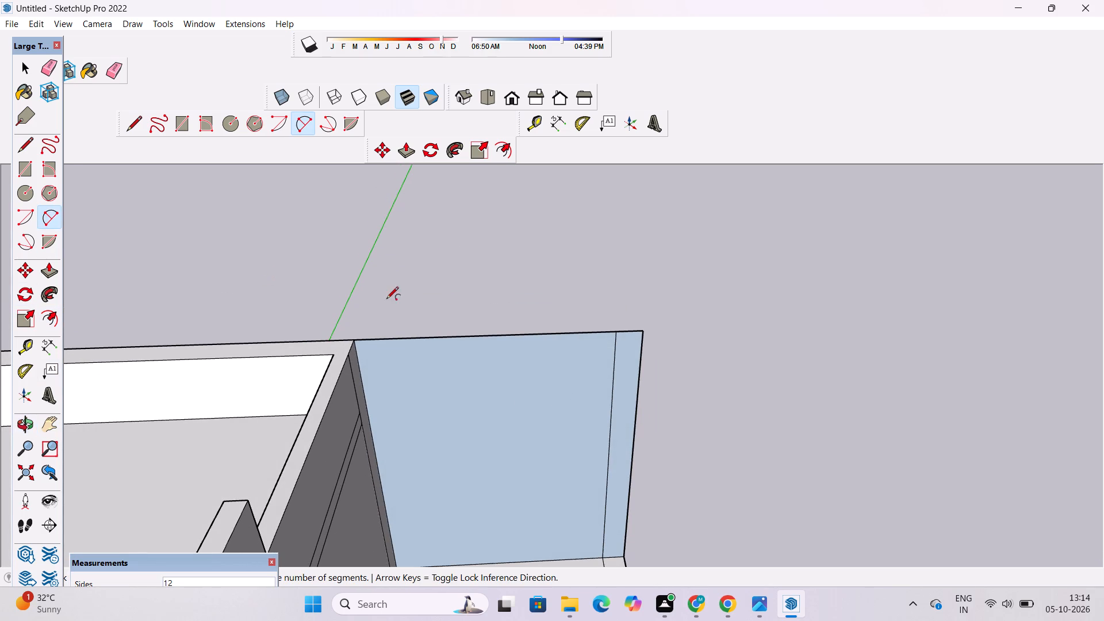
scroll(616, 371, up, 2)
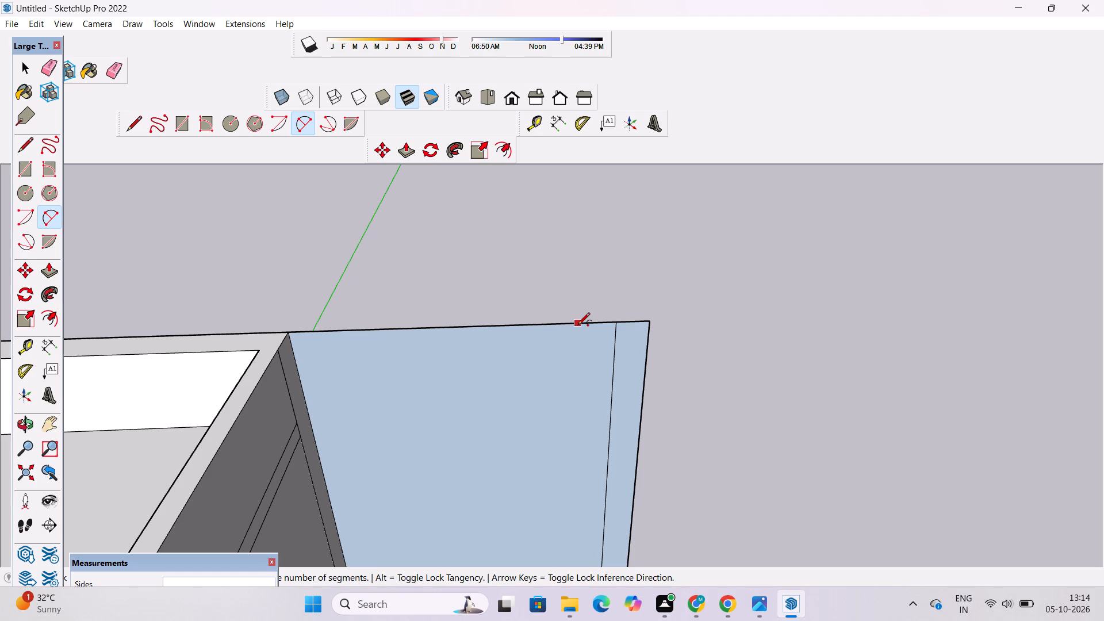
click(578, 325)
double_click(615, 357)
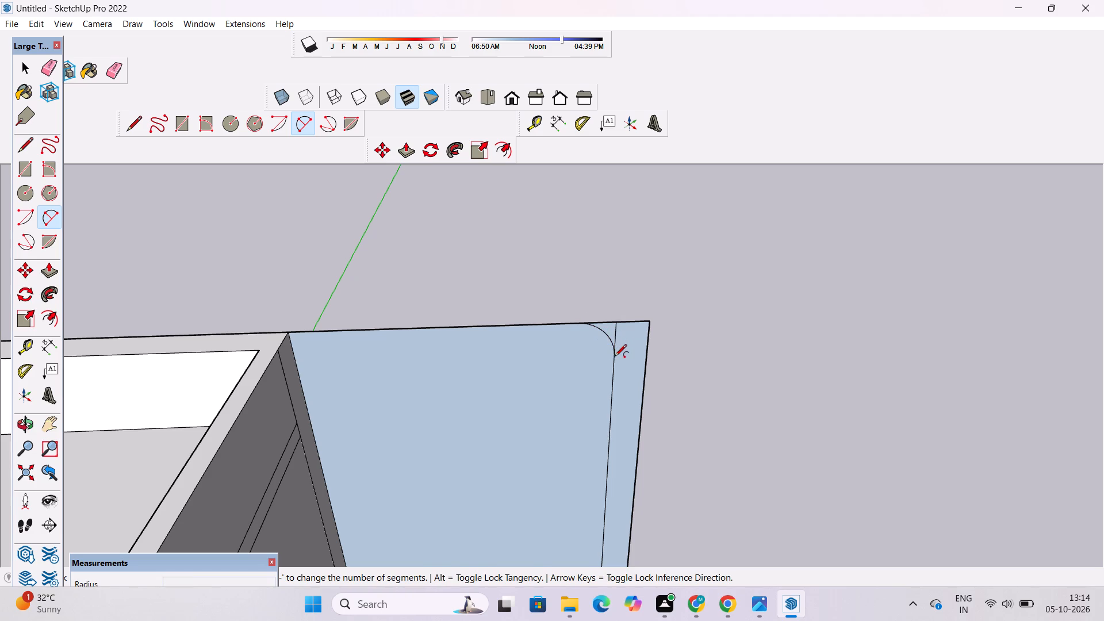
key(space)
scroll(599, 335, down, 4)
scroll(601, 332, up, 7)
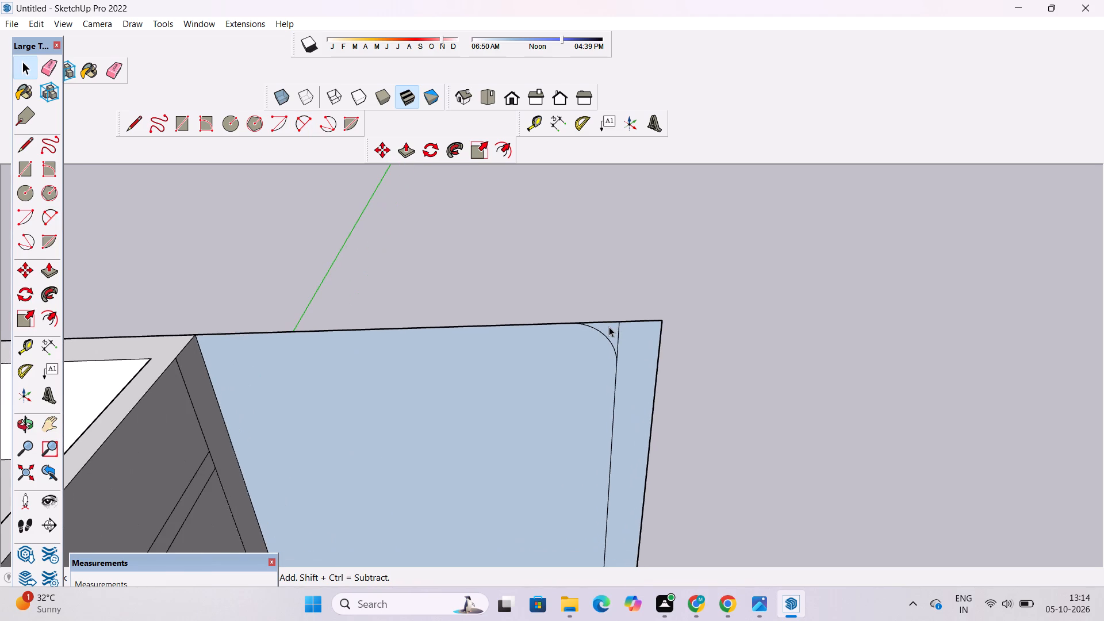
scroll(591, 326, down, 3)
scroll(611, 339, up, 4)
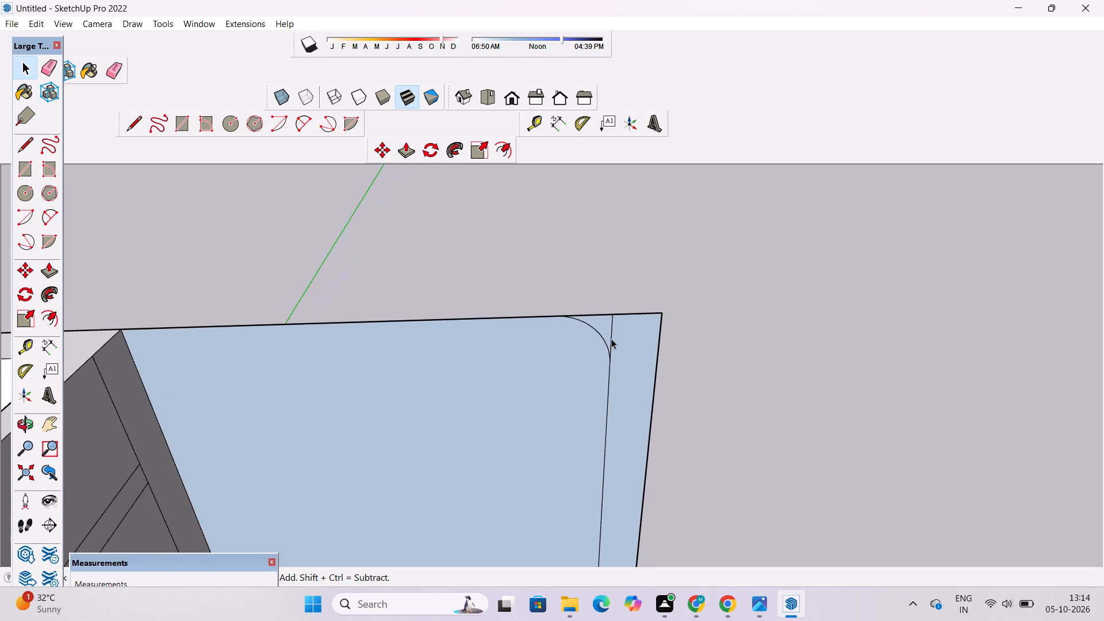
scroll(557, 331, down, 6)
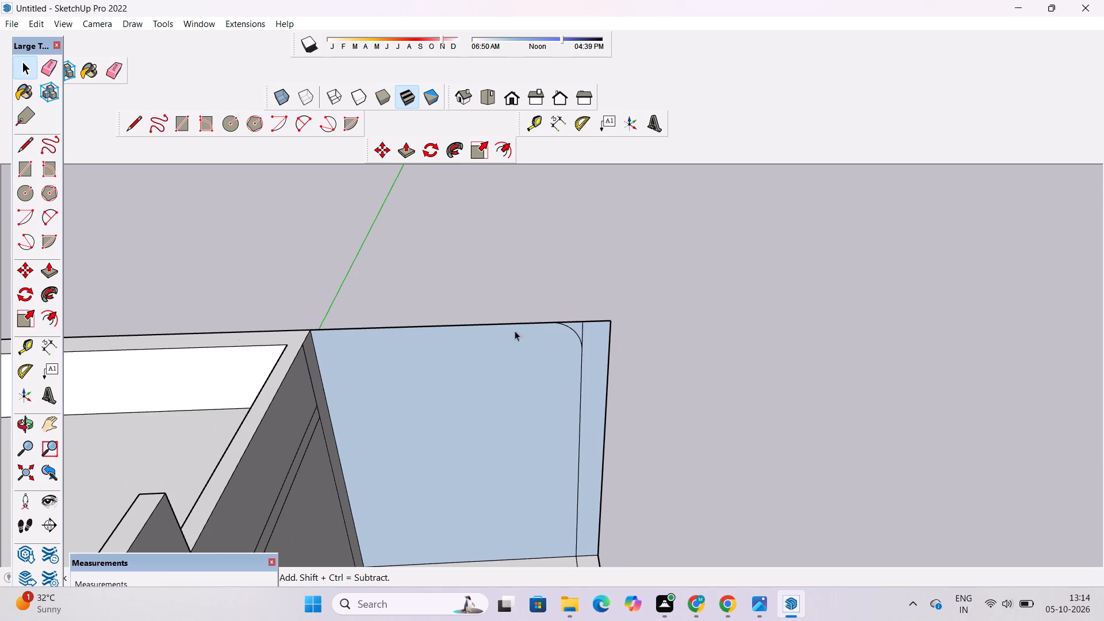
Round the rear wall face's upper outer corner with a tangent two-point arc from the strip line's top end, chord about 2' 10".
click(56, 213)
scroll(438, 281, down, 2)
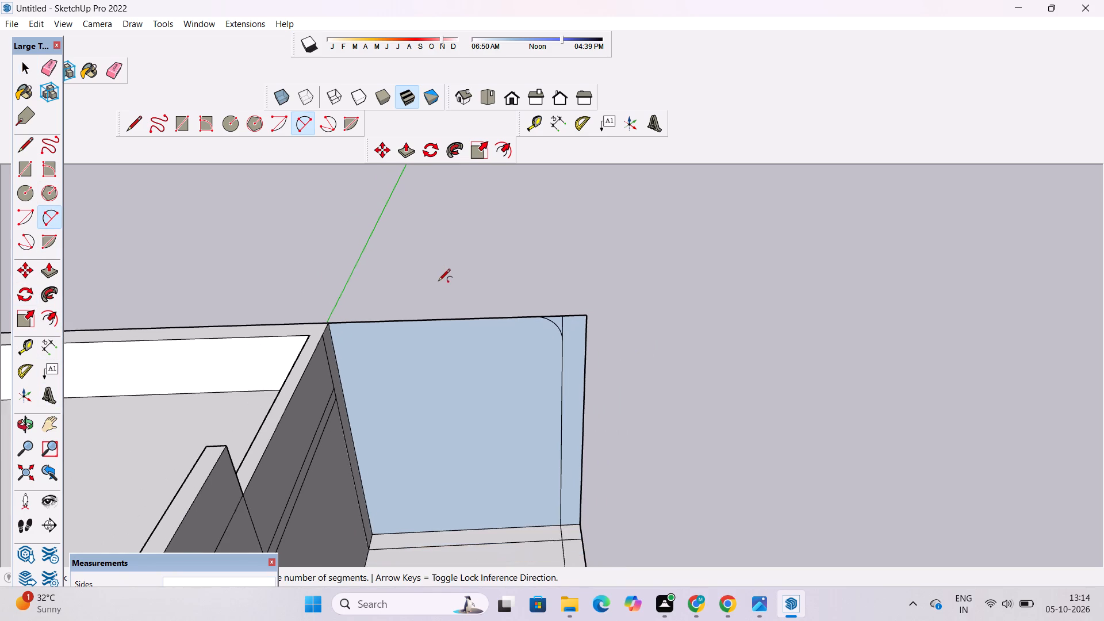
scroll(412, 296, down, 6)
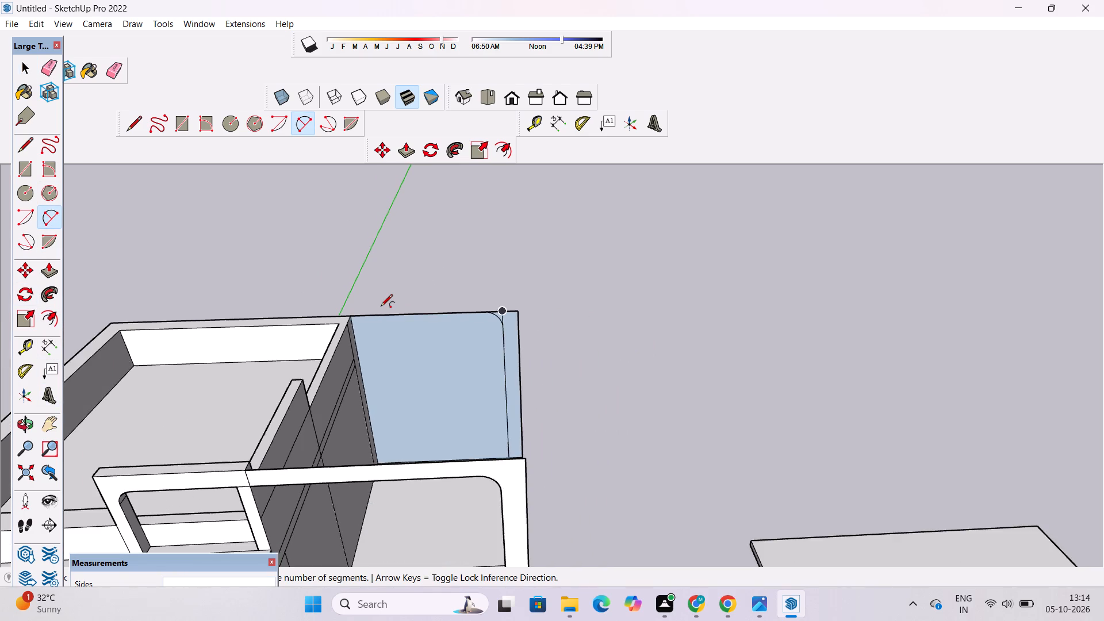
scroll(381, 307, down, 4)
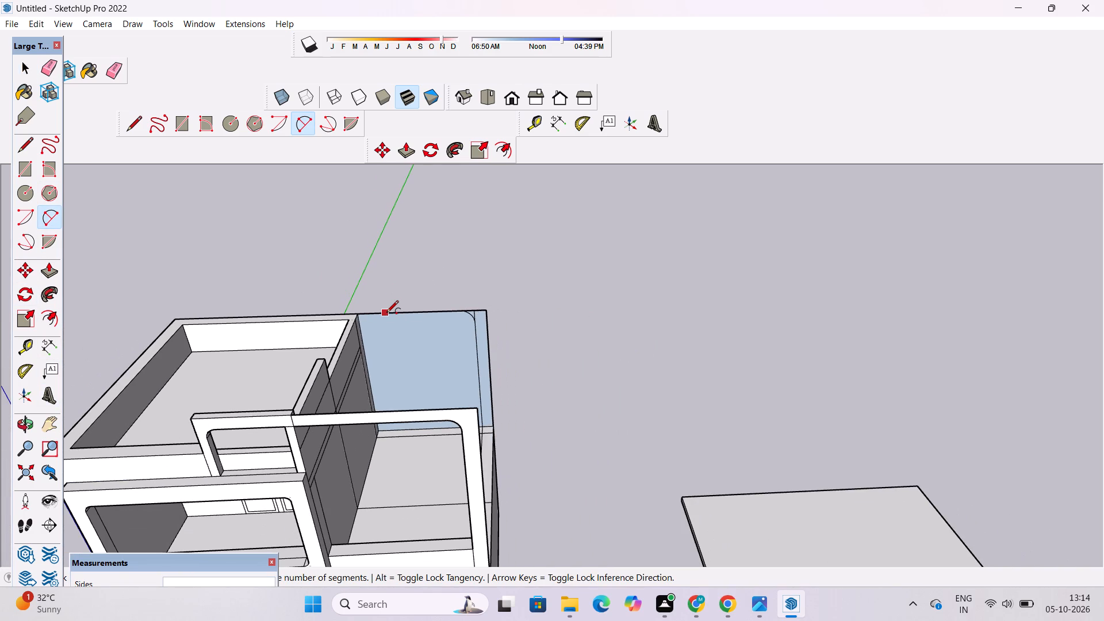
scroll(386, 313, down, 3)
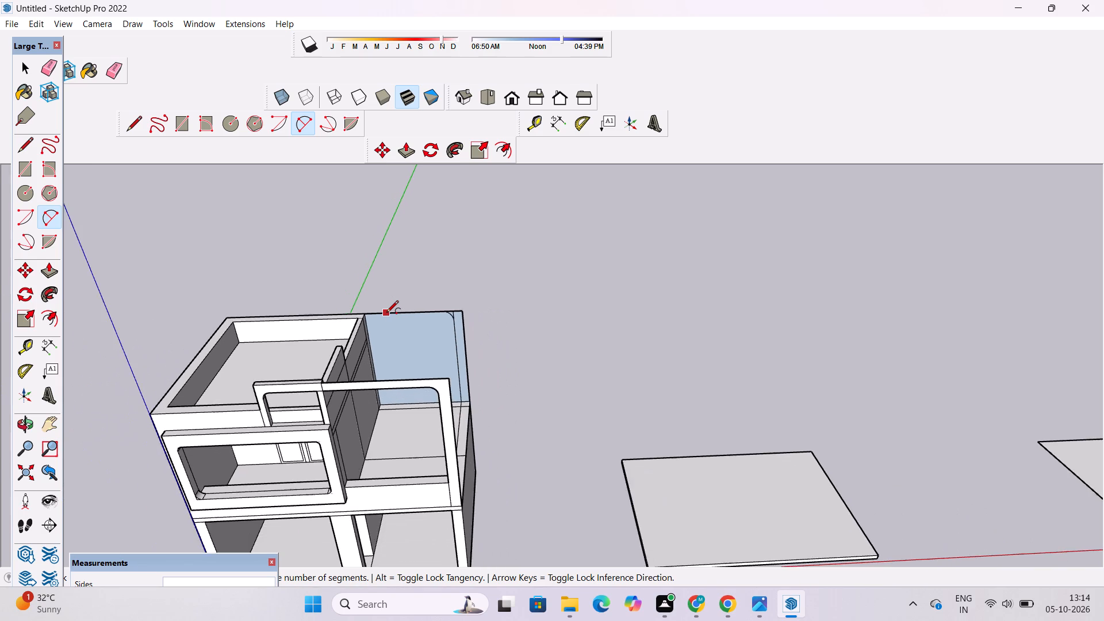
scroll(386, 313, up, 8)
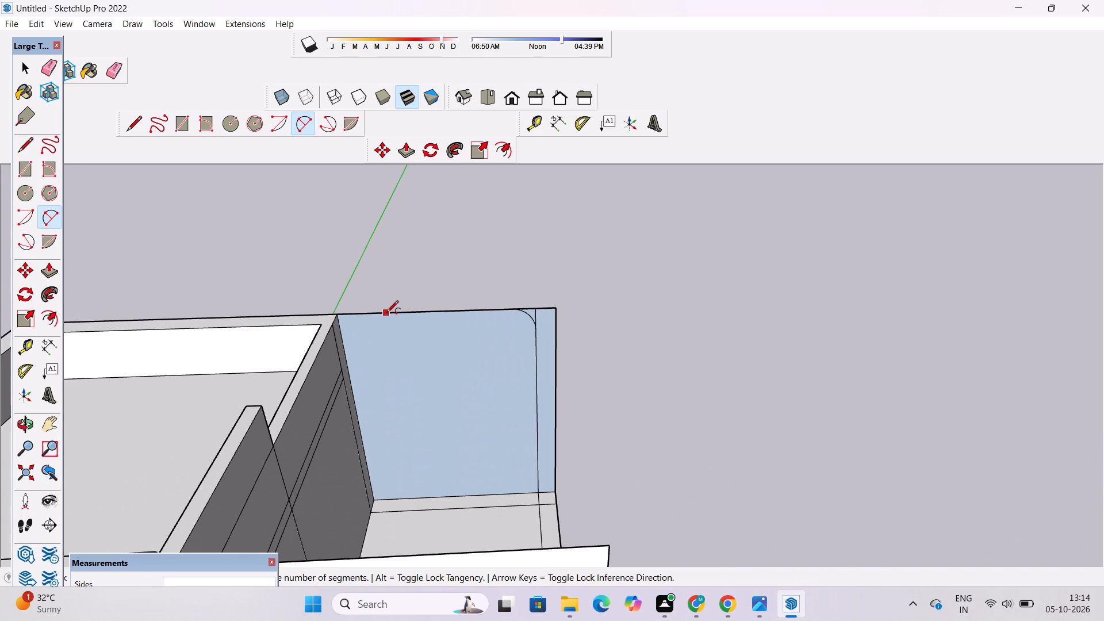
scroll(388, 313, down, 13)
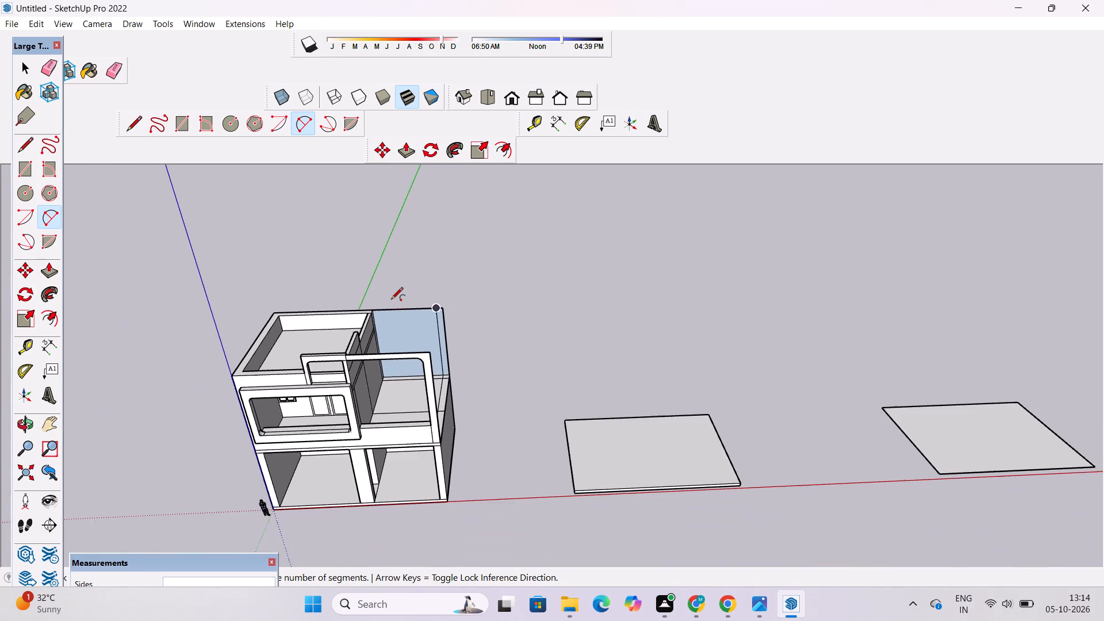
scroll(391, 300, down, 2)
scroll(400, 310, up, 10)
scroll(471, 294, up, 9)
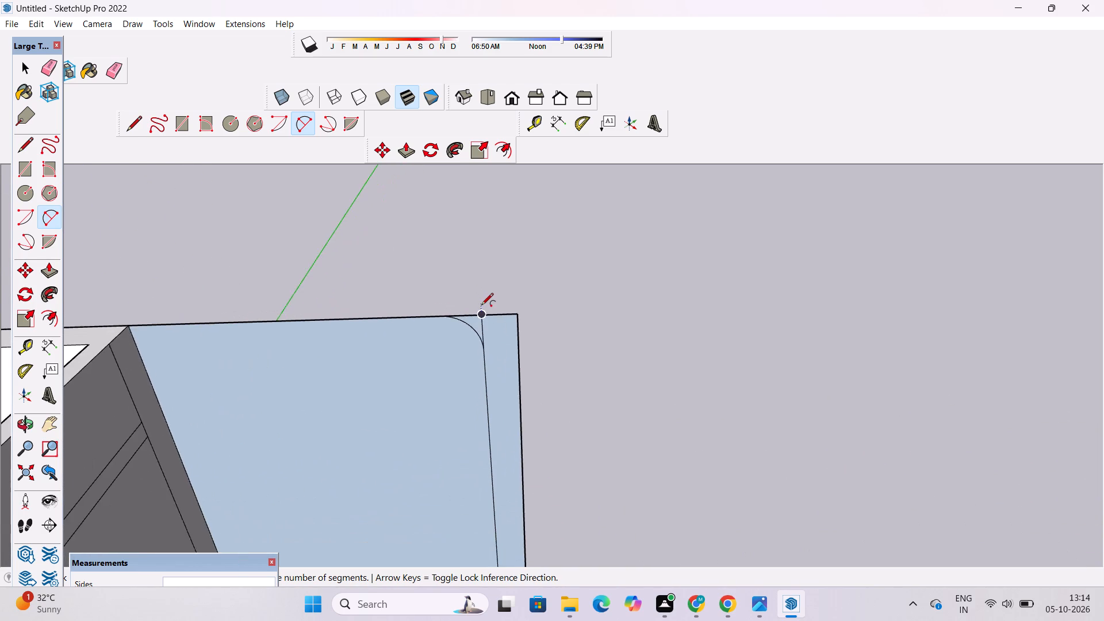
scroll(481, 306, up, 9)
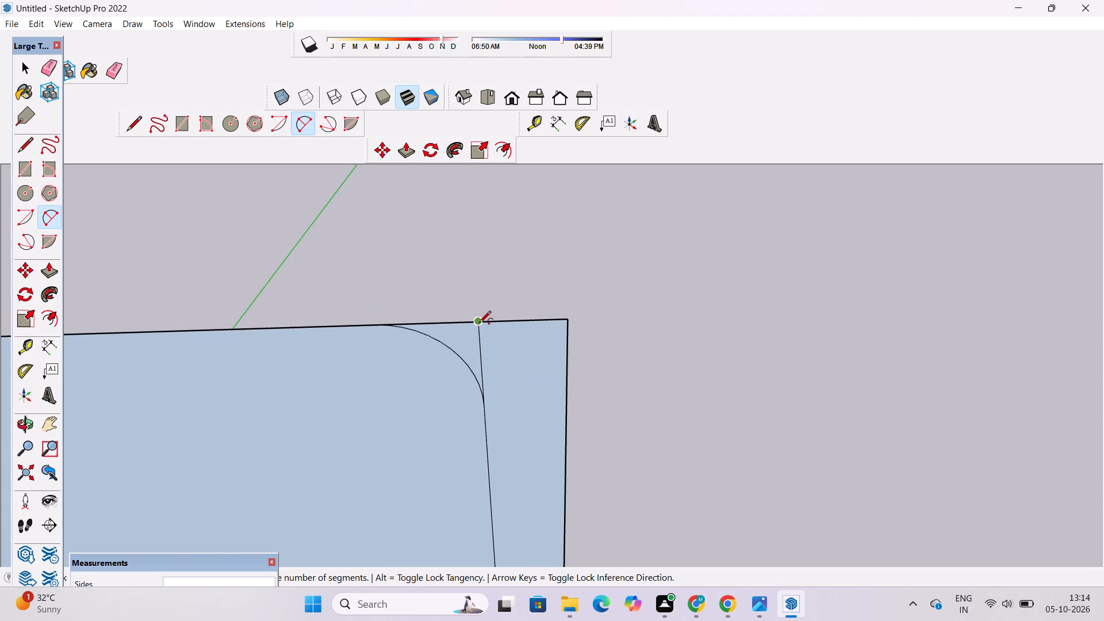
click(479, 324)
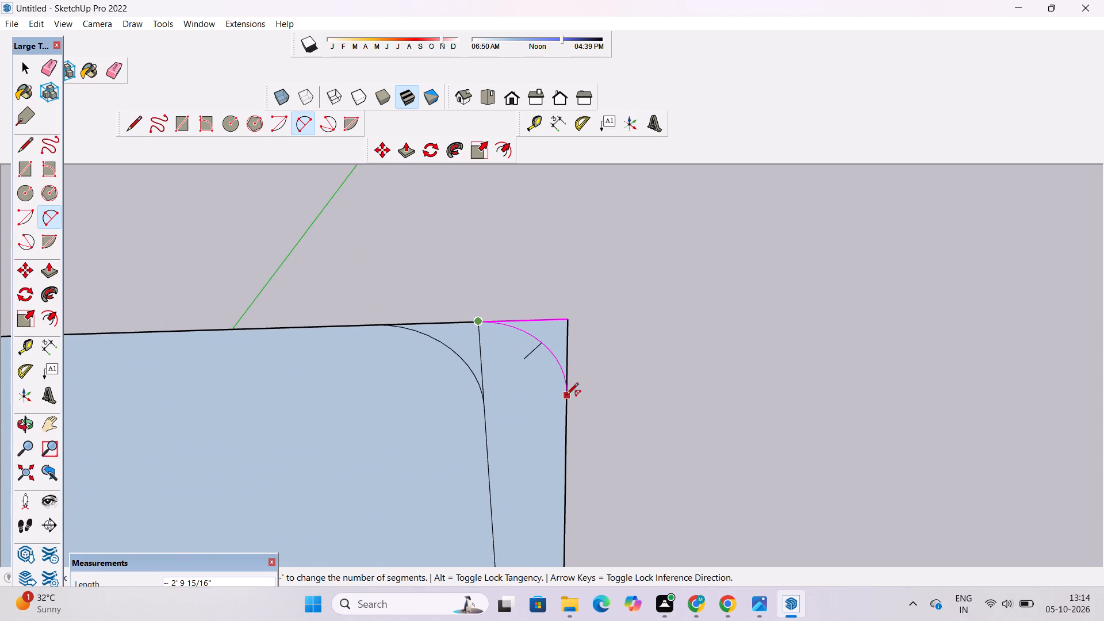
double_click(566, 396)
scroll(538, 350, down, 16)
scroll(514, 318, down, 5)
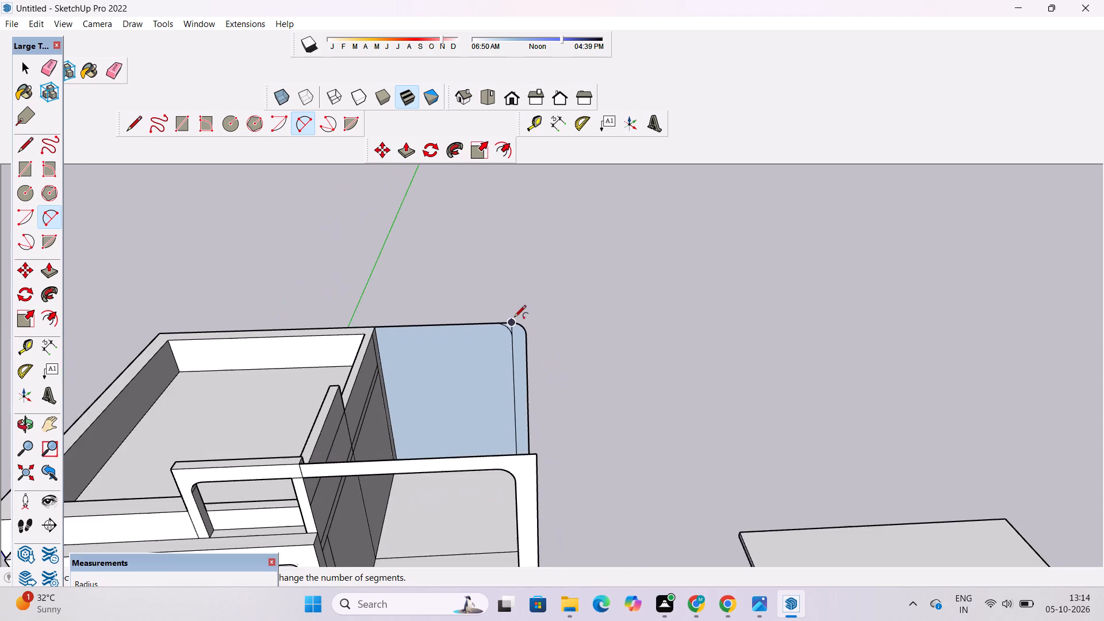
Erase the inner corner arc and the vertical strip line from the rear wall face.
key(space)
key(e)
scroll(498, 340, up, 15)
drag(526, 300, 517, 324)
drag(534, 293, 534, 306)
scroll(513, 315, down, 10)
Push/Pull the rounded rear wall face forward over the terrace, ending just behind the front frame.
key(o)
drag(697, 310, 662, 332)
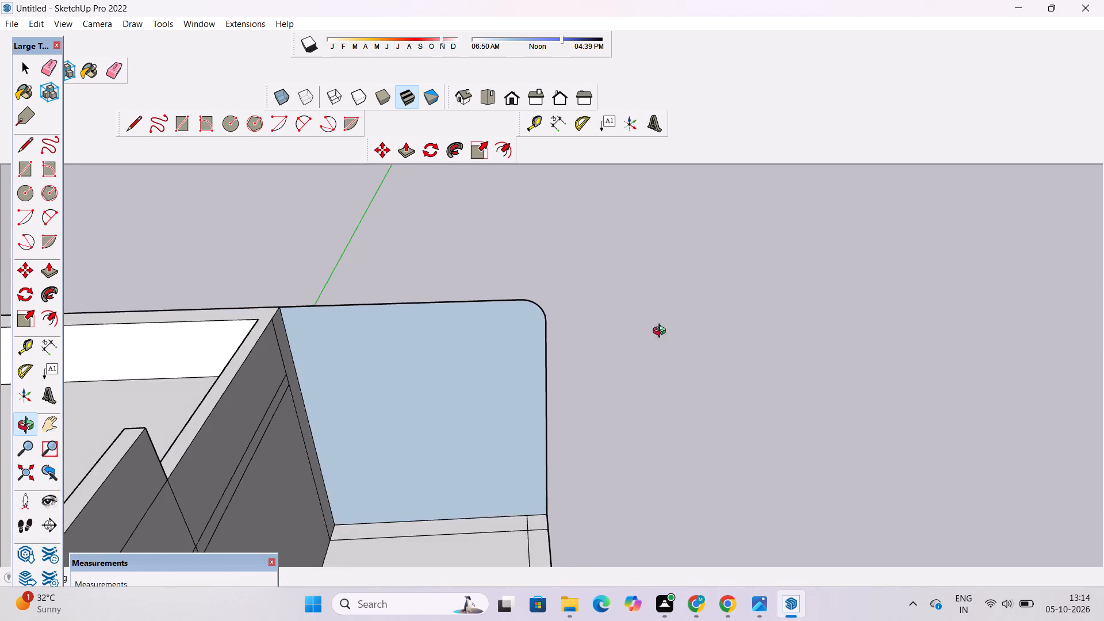
drag(662, 332, 347, 347)
scroll(346, 346, down, 6)
drag(638, 355, 454, 316)
scroll(435, 306, up, 2)
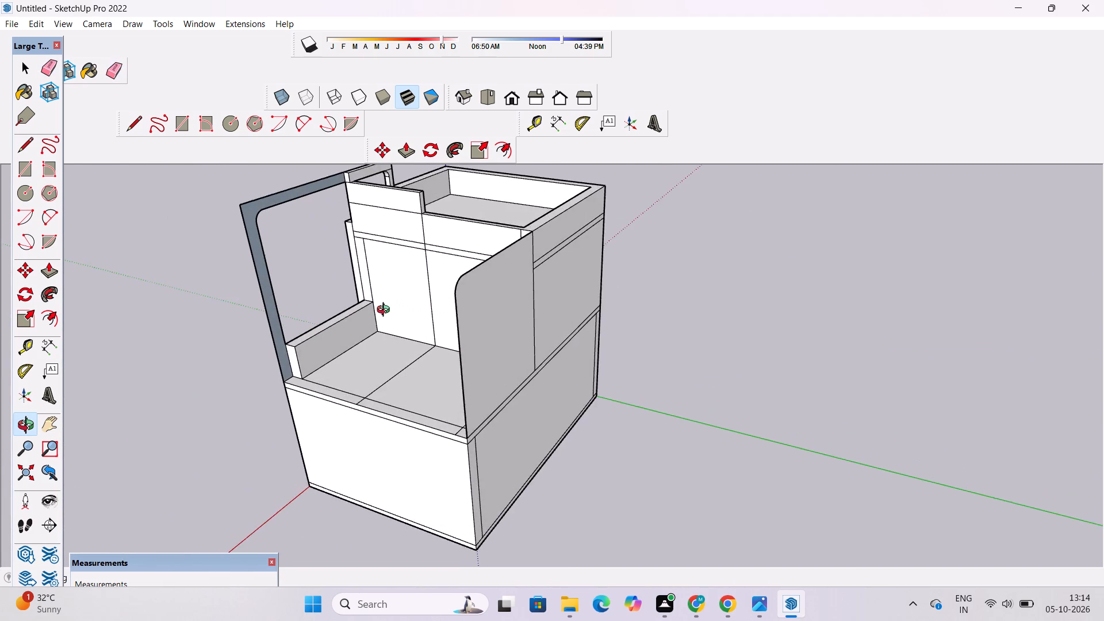
scroll(386, 311, up, 3)
shift+click(393, 321)
drag(393, 325, 704, 324)
shift+drag(704, 324, 621, 352)
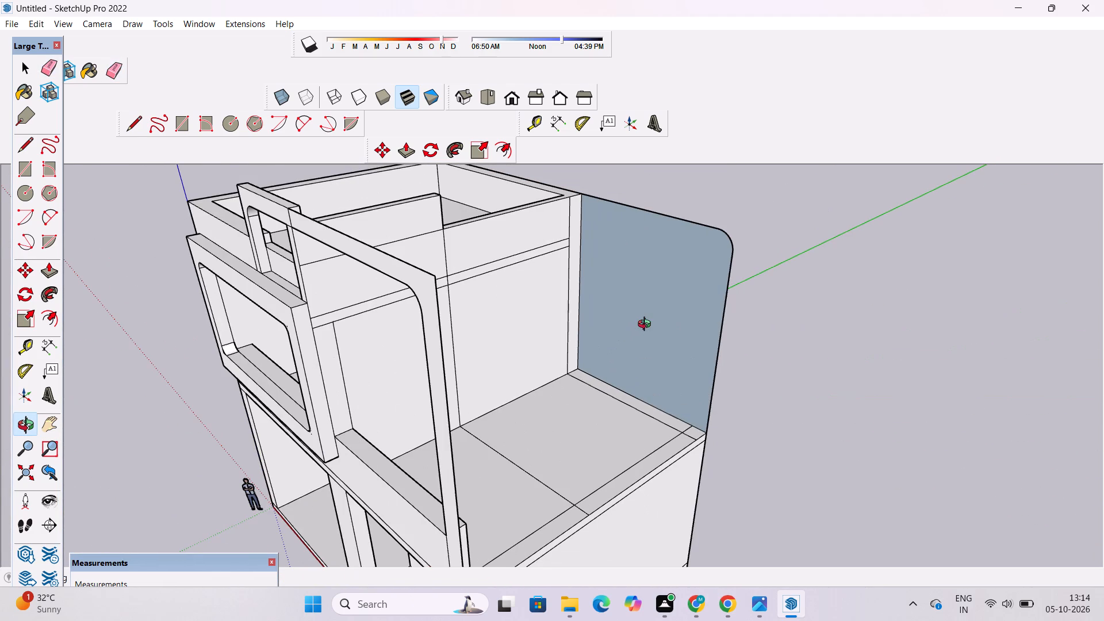
key(p)
click(663, 321)
scroll(627, 339, down, 2)
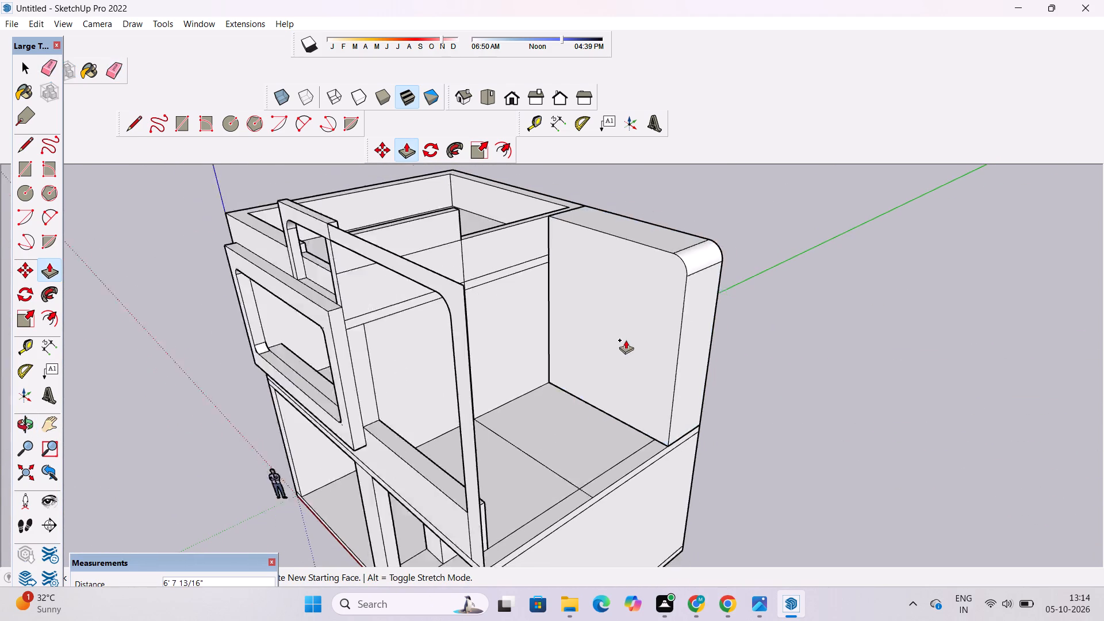
scroll(626, 340, down, 3)
scroll(540, 346, up, 9)
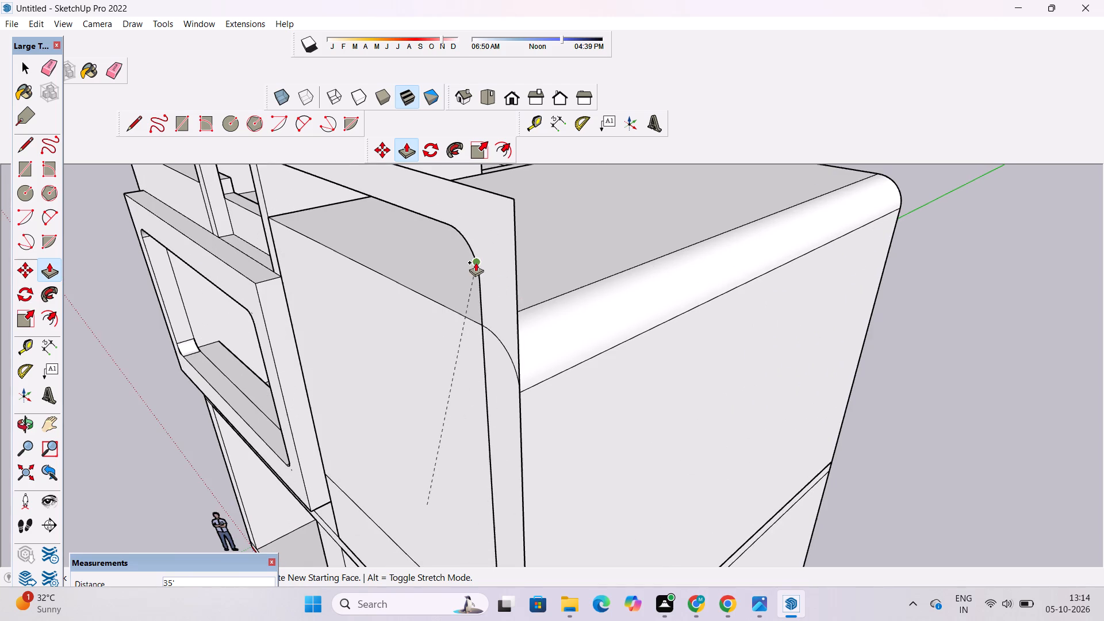
scroll(492, 282, down, 4)
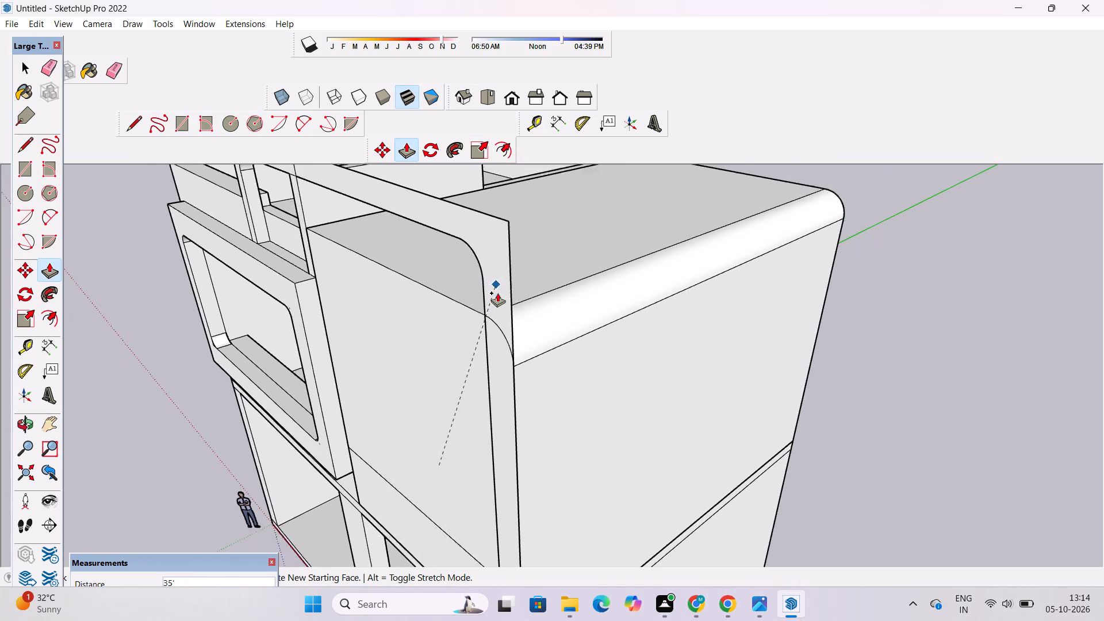
click(474, 310)
Compare the extruded terrace block's rounded corner with the front frame's opening from the front.
key(o)
scroll(456, 323, down, 4)
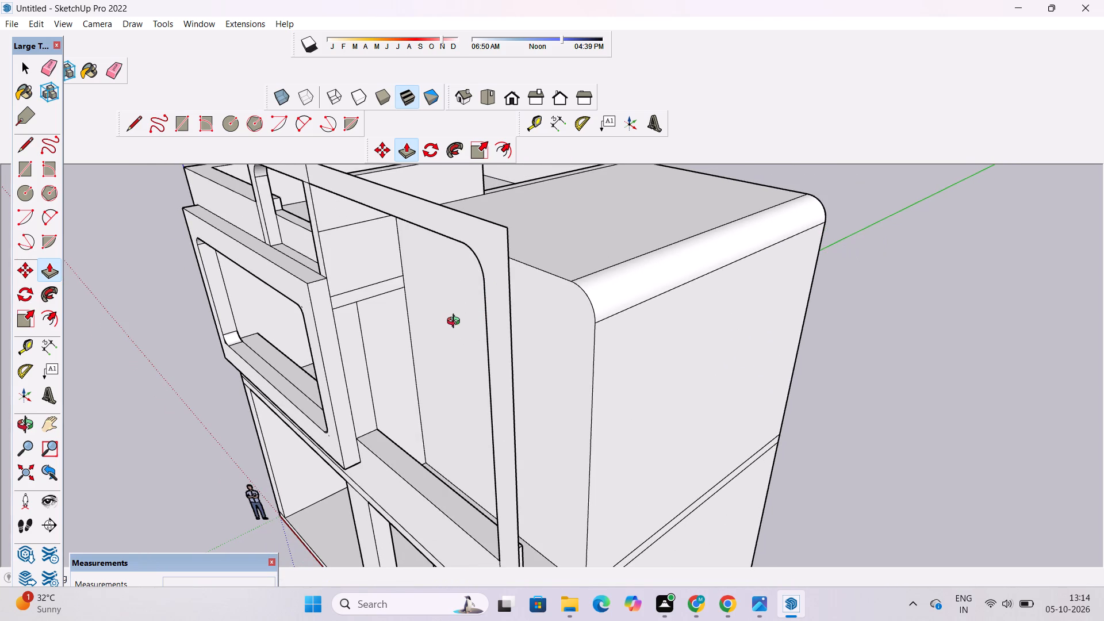
scroll(456, 323, down, 2)
drag(452, 328, 723, 264)
scroll(673, 274, up, 5)
drag(673, 274, 647, 274)
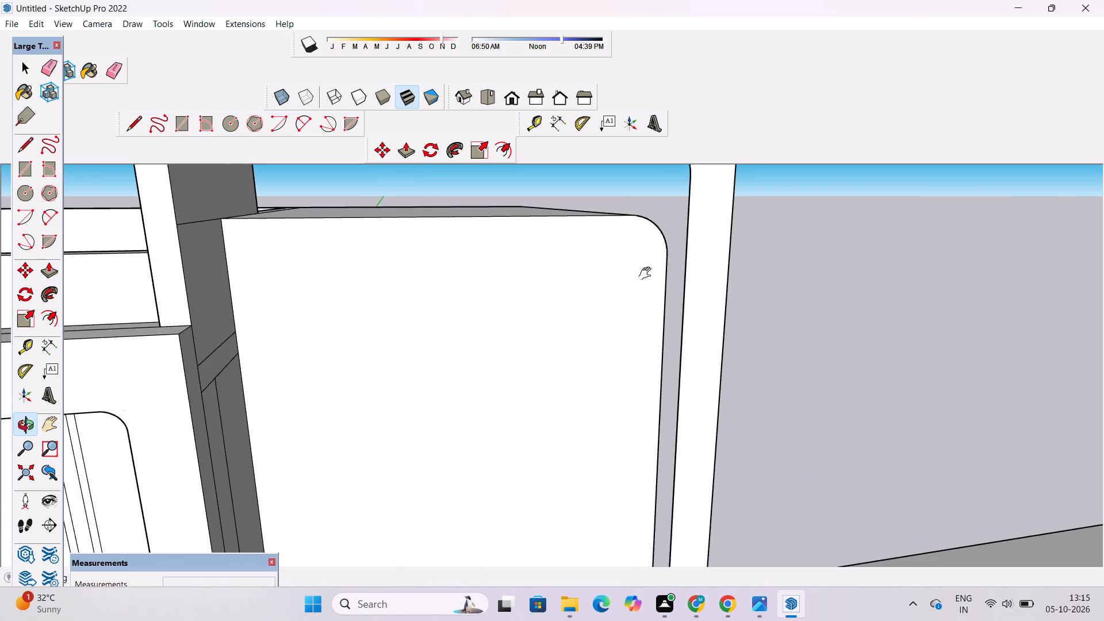
drag(647, 274, 612, 275)
scroll(615, 273, down, 8)
drag(619, 267, 588, 279)
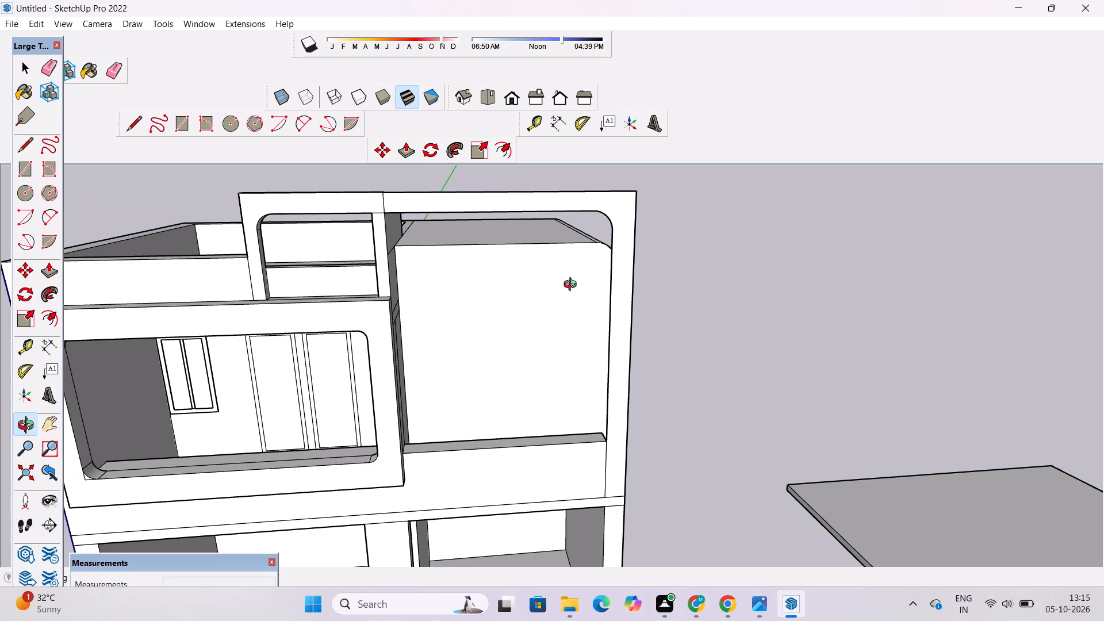
scroll(592, 194, up, 1)
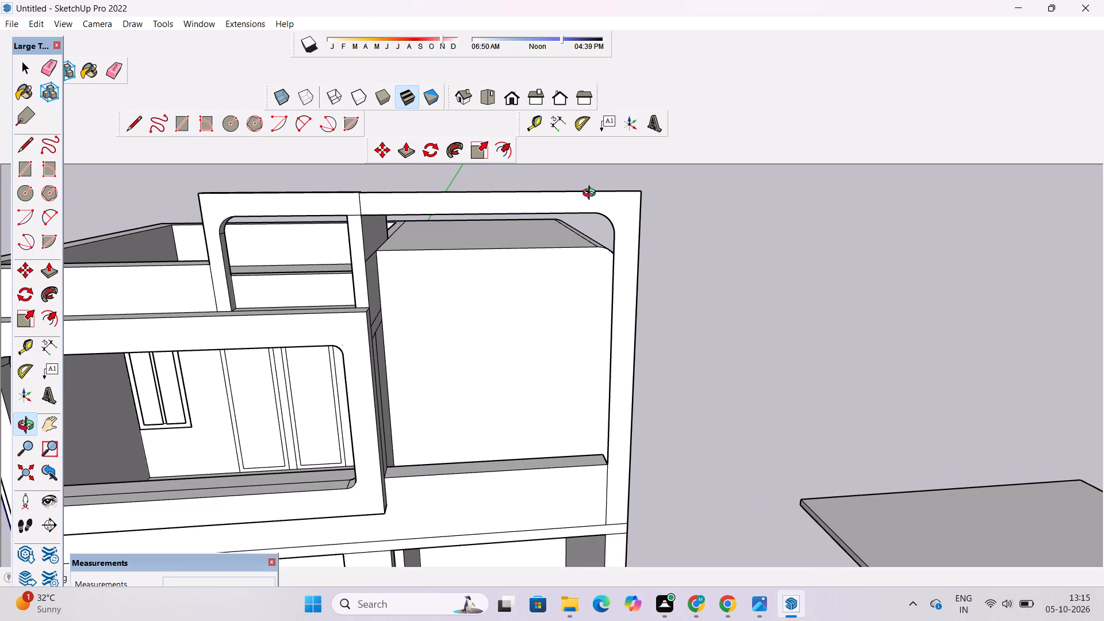
scroll(574, 223, down, 2)
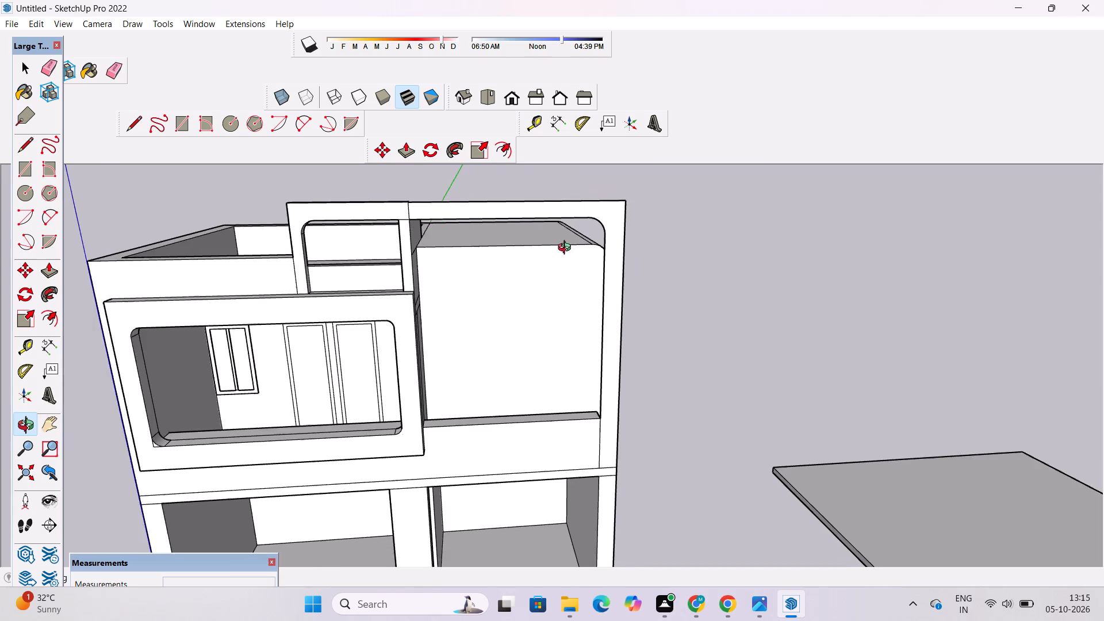
scroll(588, 241, up, 4)
Examine the rounded terrace block from the side and against the whole front elevation.
drag(587, 247, 289, 328)
scroll(553, 209, down, 5)
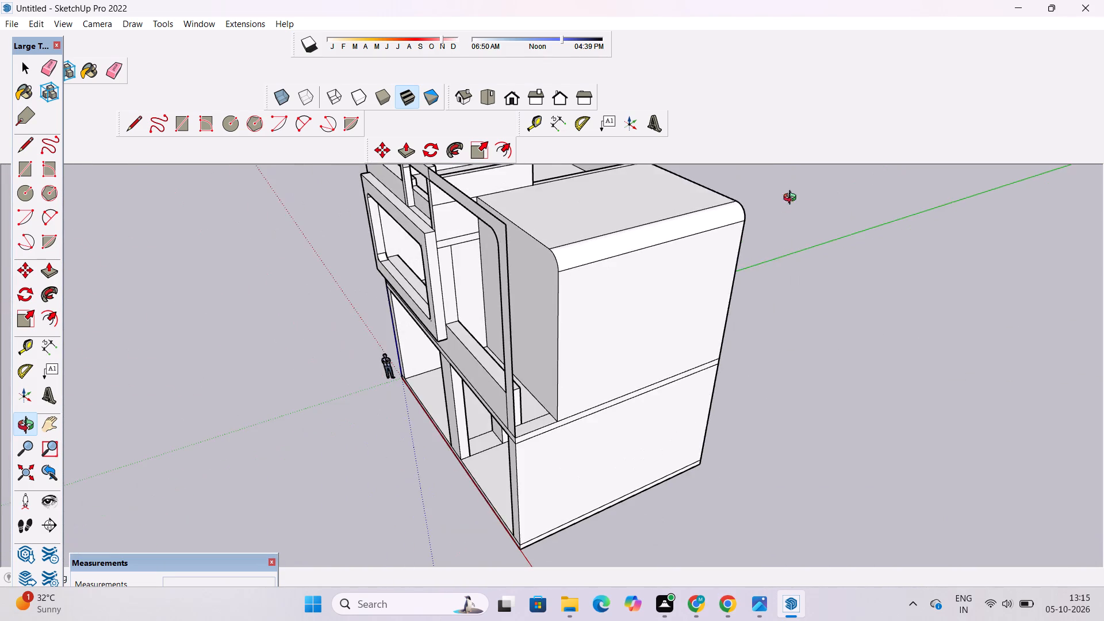
drag(792, 199, 413, 238)
drag(413, 238, 1011, 213)
scroll(546, 268, up, 3)
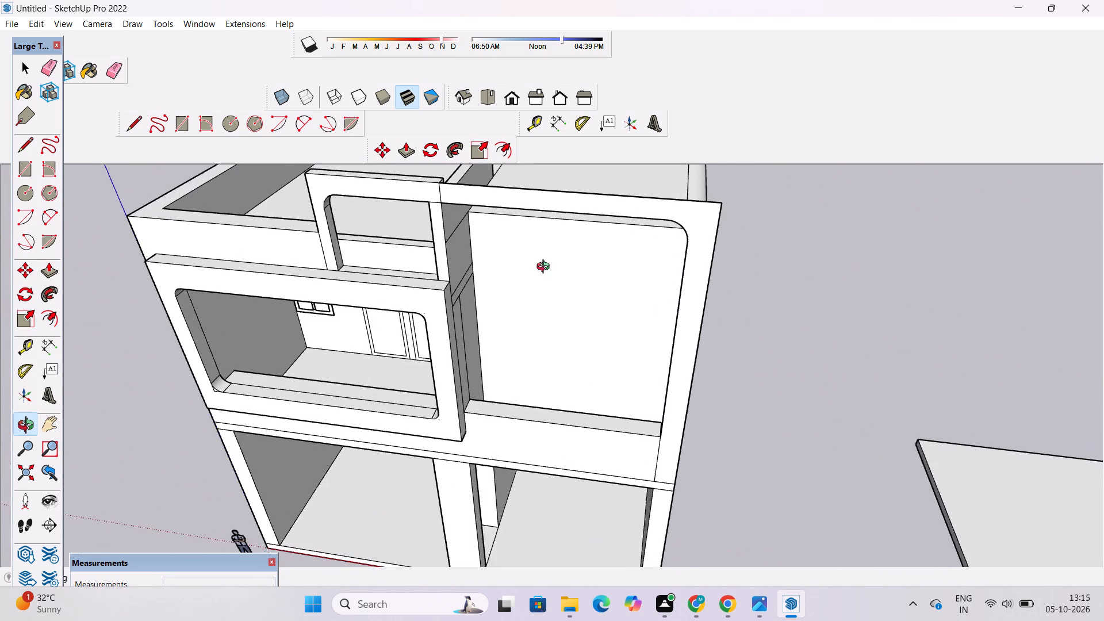
drag(577, 266, 650, 151)
scroll(673, 198, up, 3)
scroll(674, 202, down, 5)
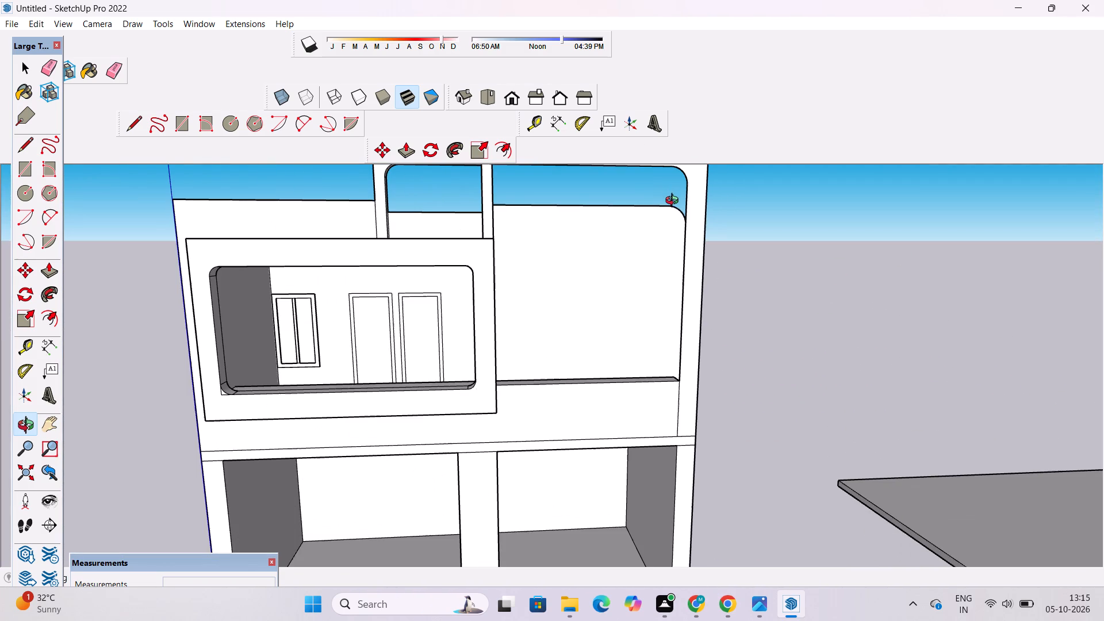
shift+drag(690, 198, 672, 224)
scroll(672, 224, up, 2)
scroll(672, 224, down, 2)
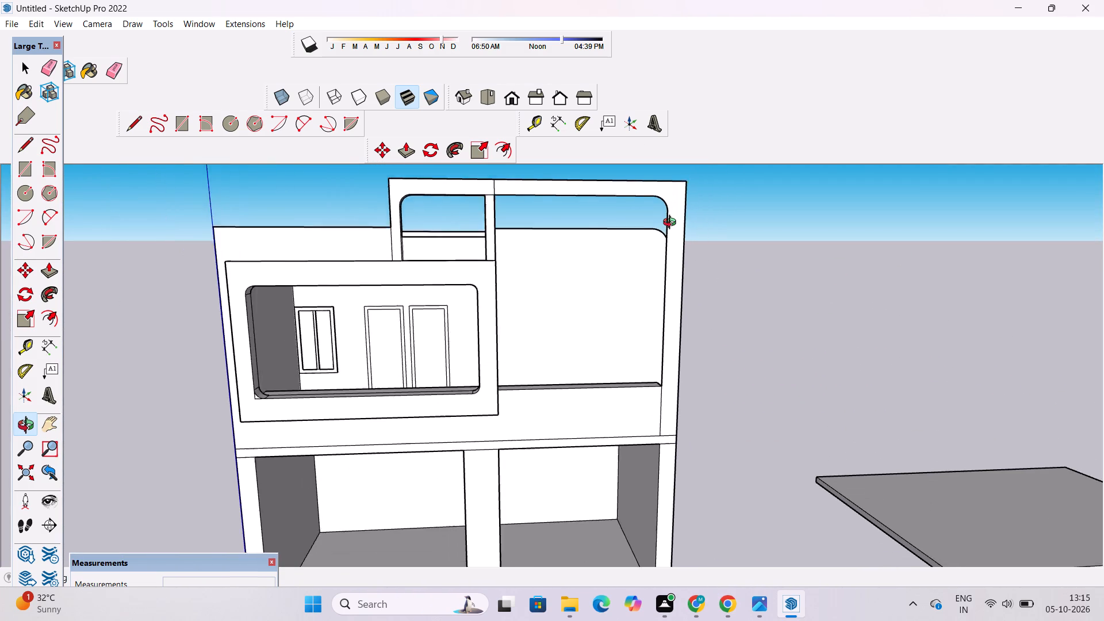
scroll(672, 224, down, 1)
scroll(672, 224, up, 2)
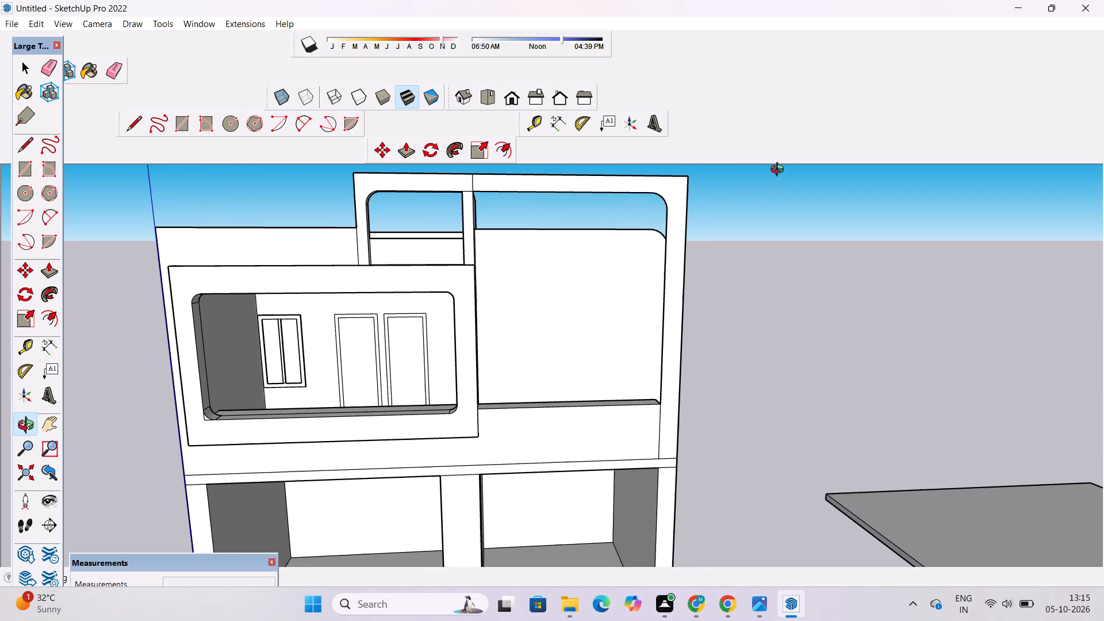
scroll(777, 172, down, 2)
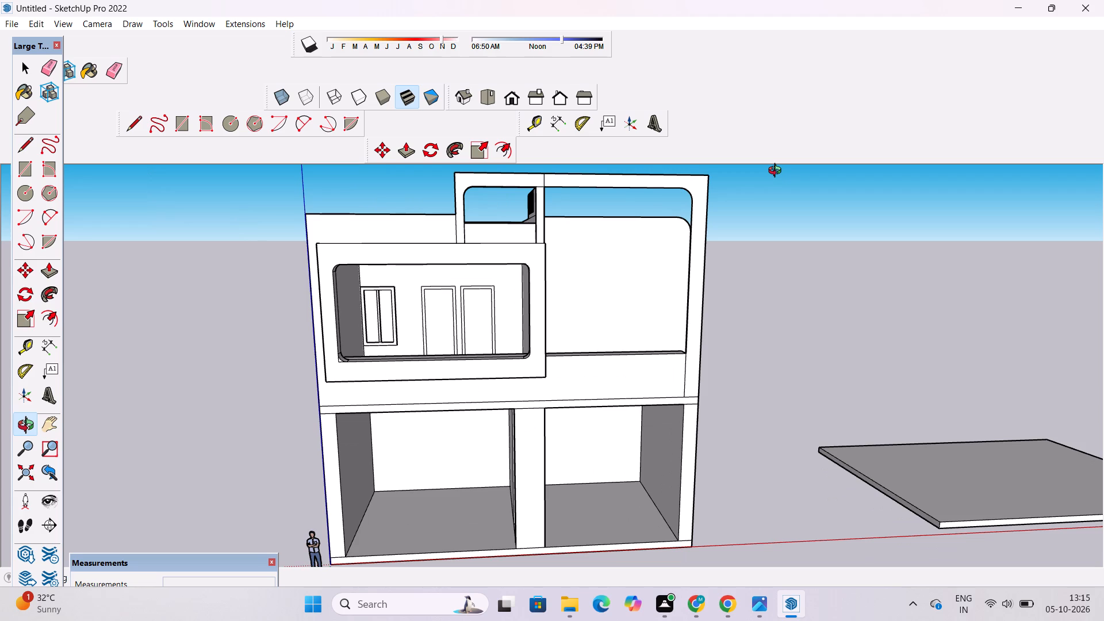
scroll(777, 172, down, 3)
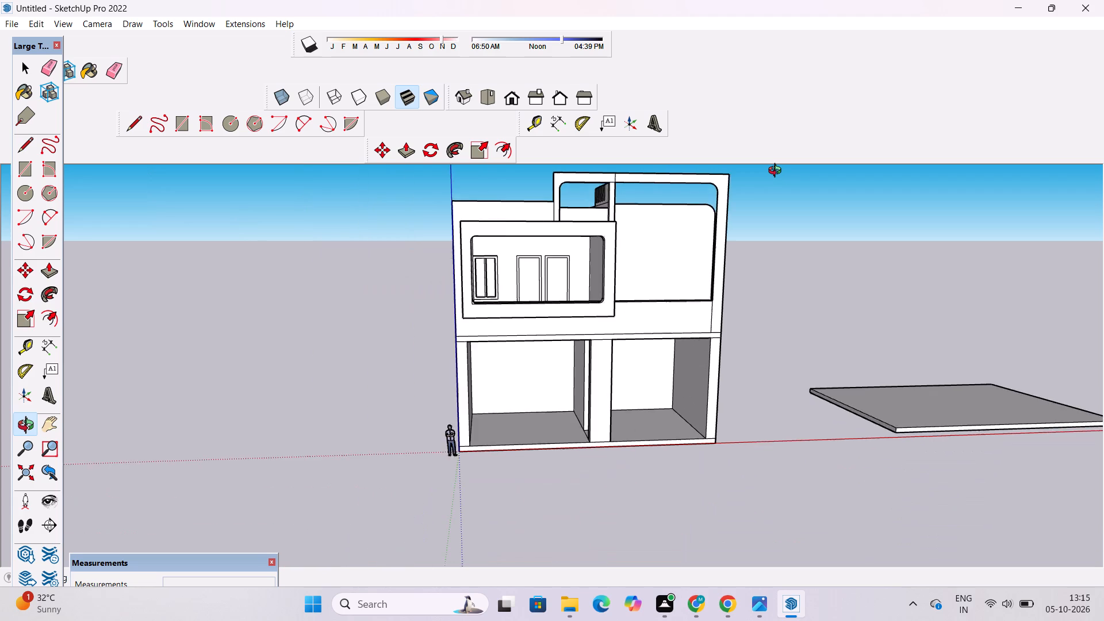
scroll(777, 172, down, 4)
scroll(777, 172, up, 5)
scroll(777, 172, down, 3)
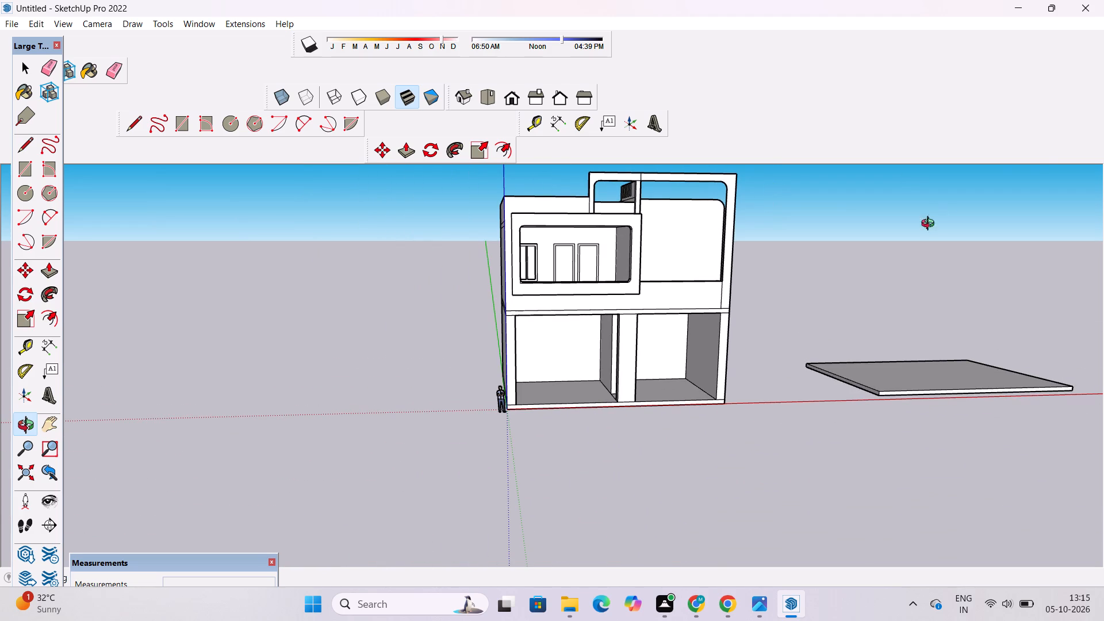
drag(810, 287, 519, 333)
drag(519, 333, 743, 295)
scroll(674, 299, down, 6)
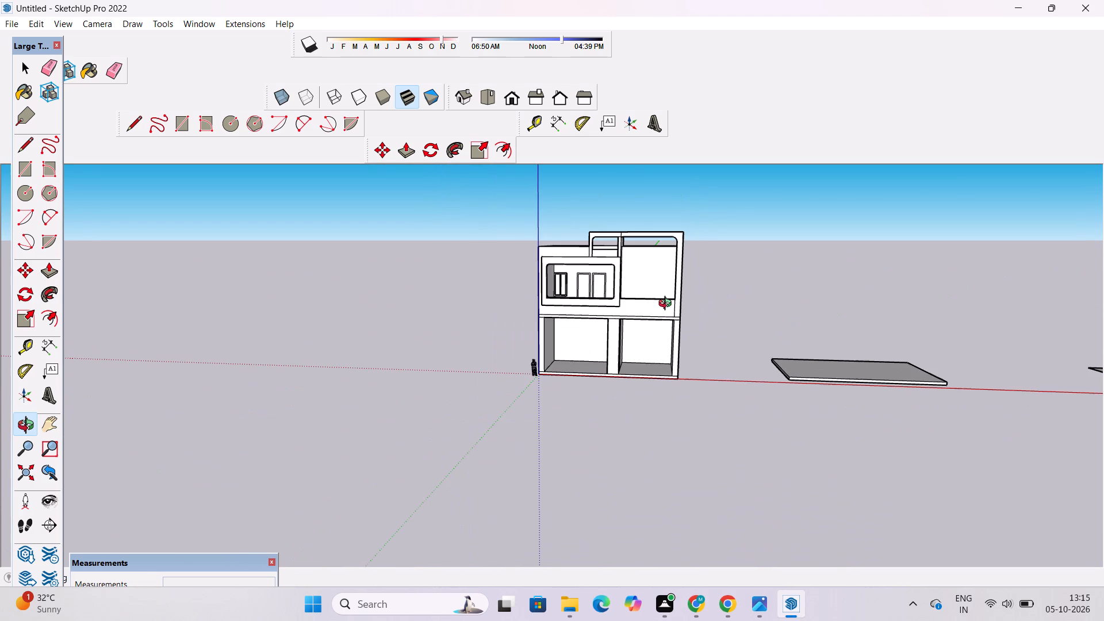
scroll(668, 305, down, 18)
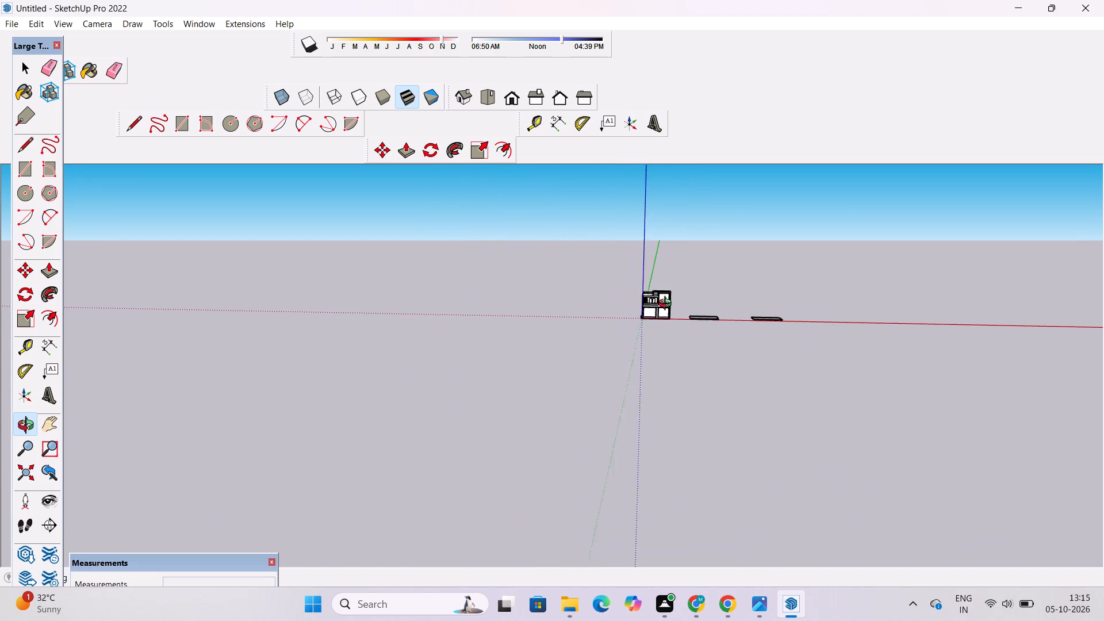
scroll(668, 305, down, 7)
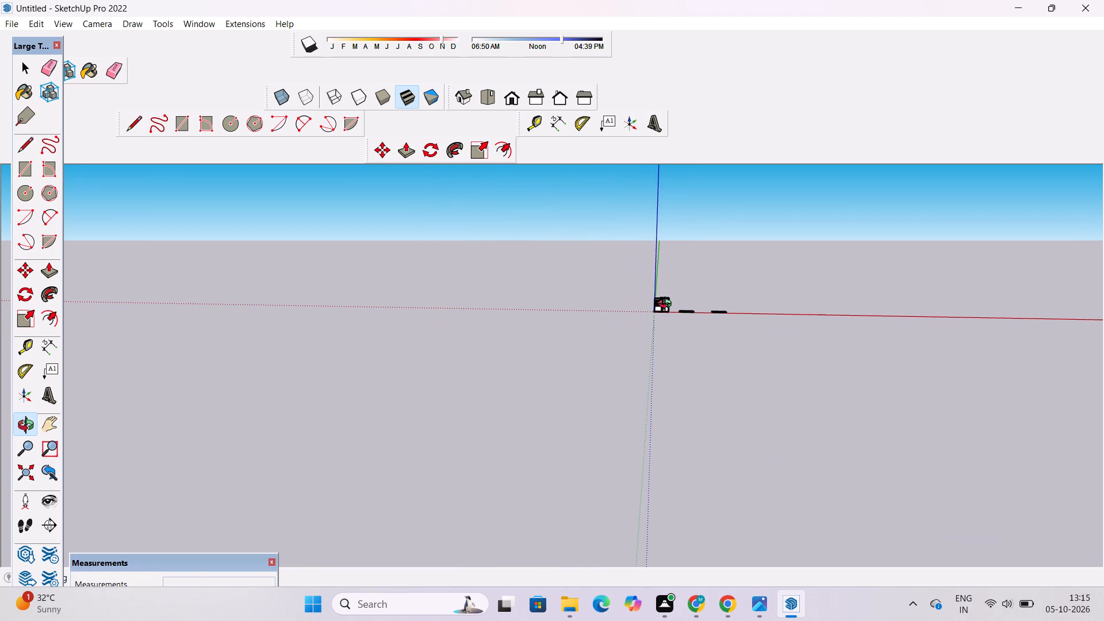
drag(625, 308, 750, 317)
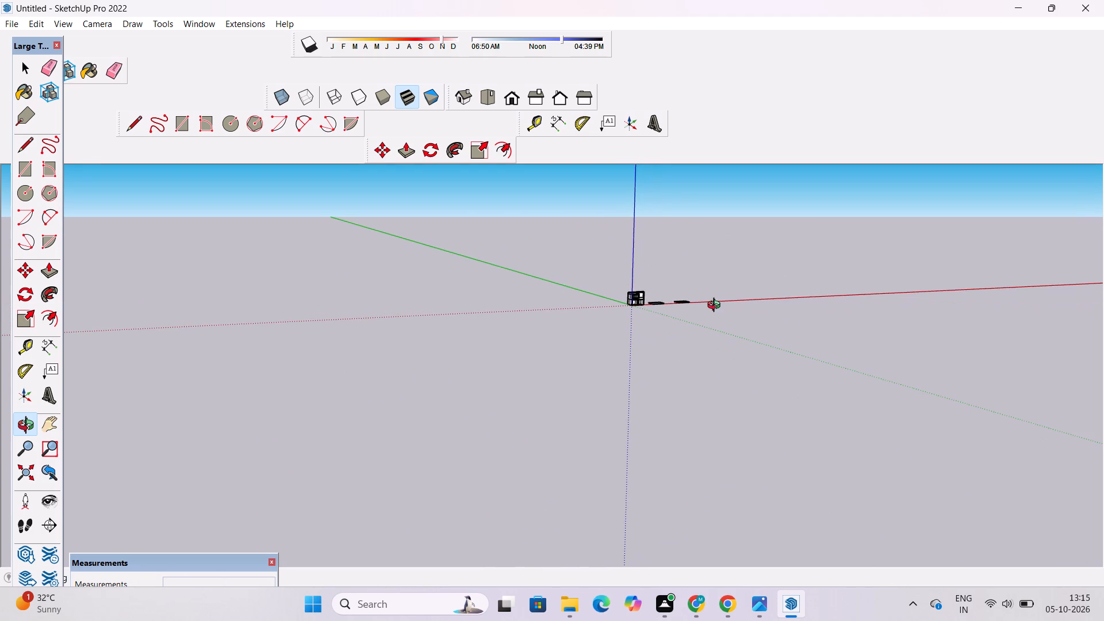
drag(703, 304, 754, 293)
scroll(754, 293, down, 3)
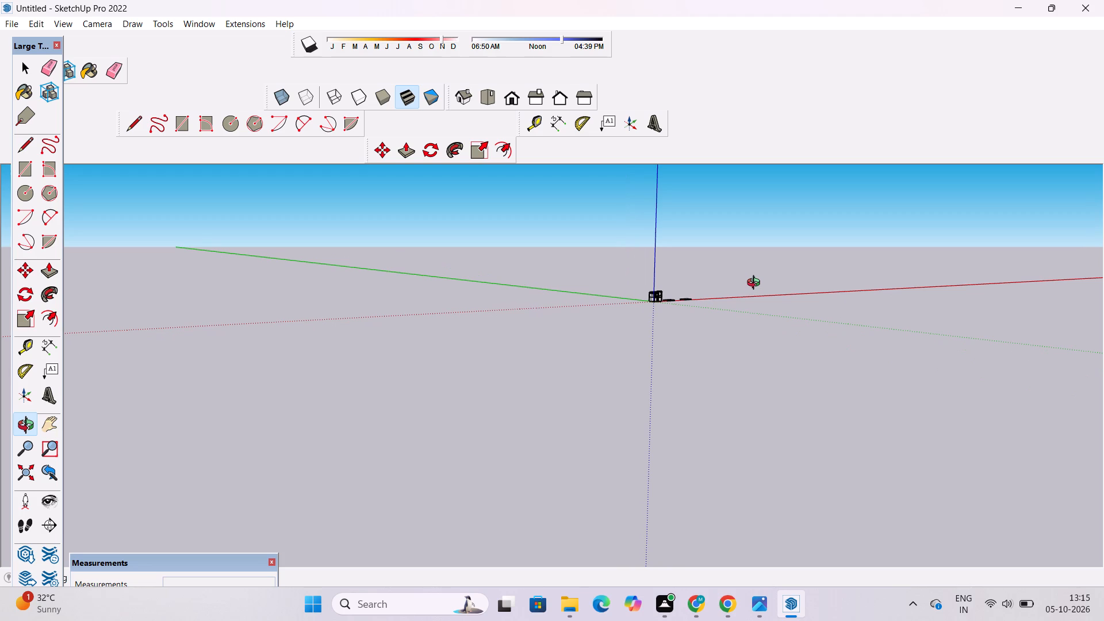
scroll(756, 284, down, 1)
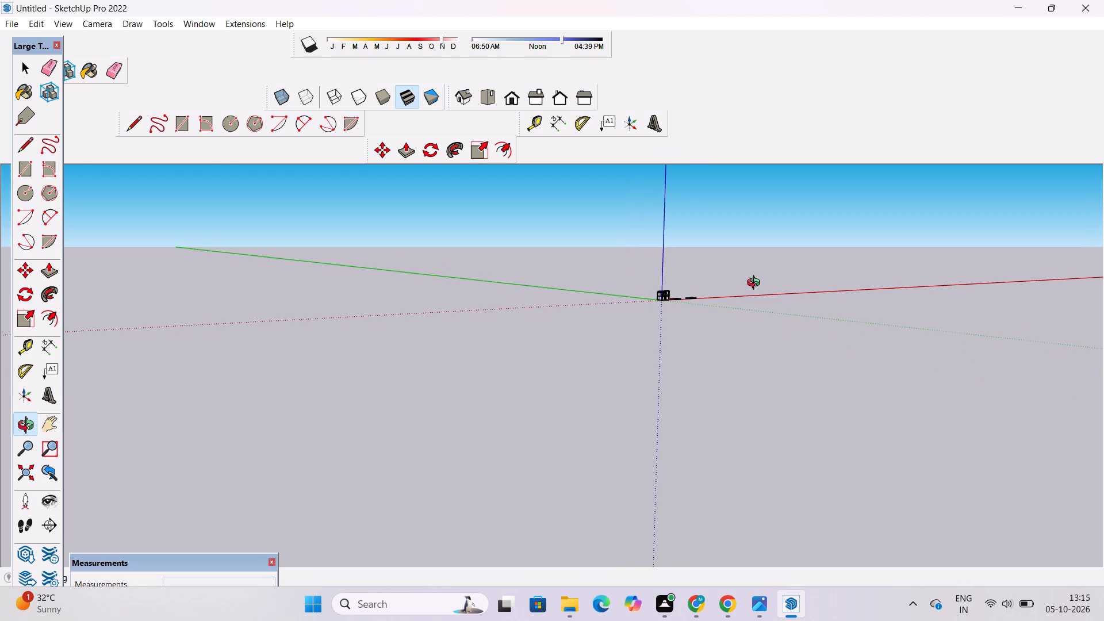
Examine the rounded terrace block and its gap behind the front frame from the front, above and the side.
scroll(756, 284, down, 3)
scroll(783, 270, up, 20)
scroll(783, 270, up, 1)
drag(648, 339, 507, 446)
scroll(561, 338, up, 11)
shift+drag(596, 306, 563, 410)
scroll(489, 396, up, 11)
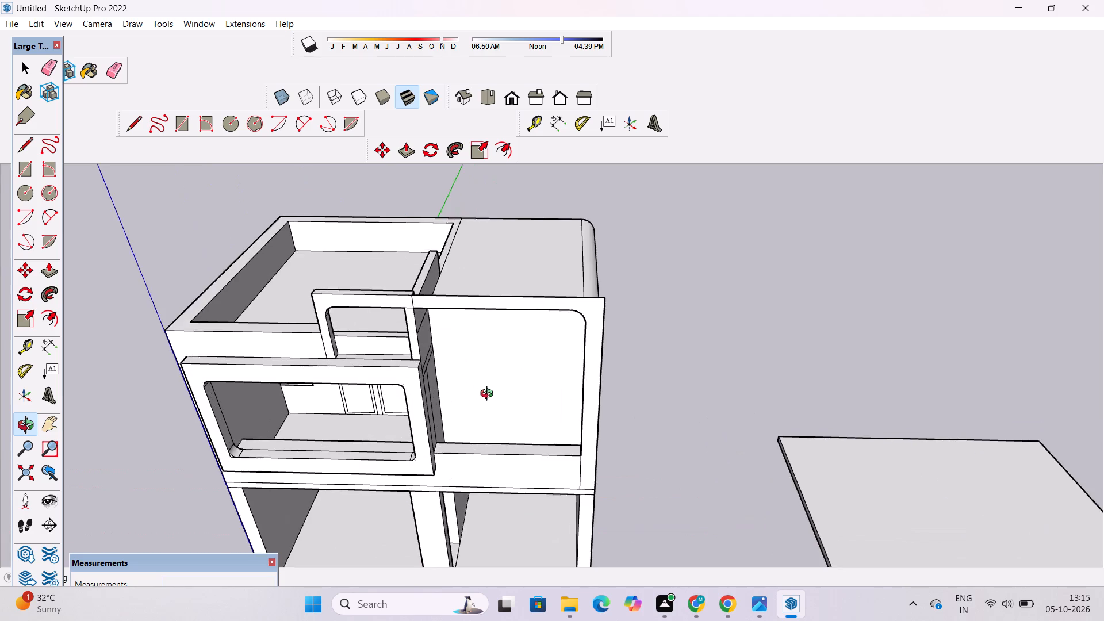
drag(489, 396, 581, 247)
scroll(581, 247, down, 5)
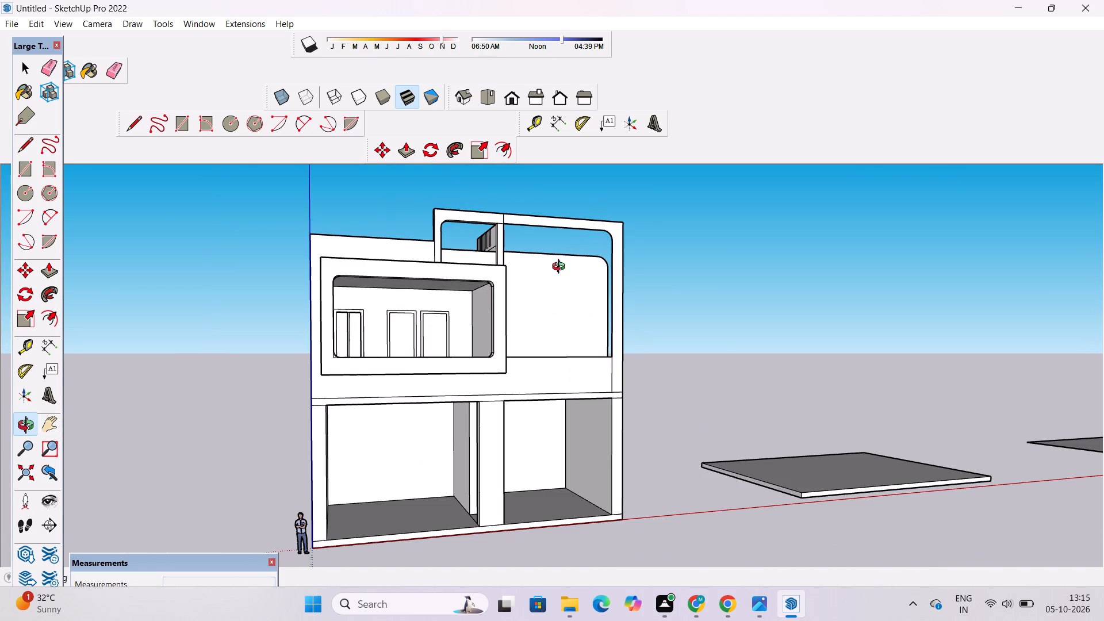
scroll(561, 269, down, 4)
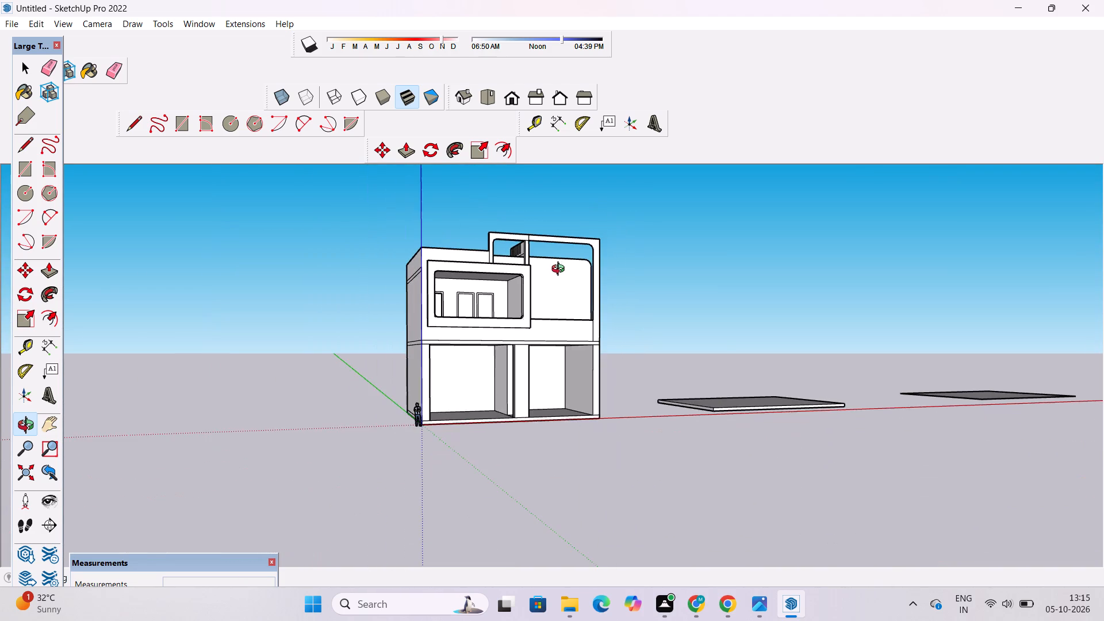
scroll(561, 273, up, 5)
drag(638, 262, 527, 386)
scroll(538, 285, up, 3)
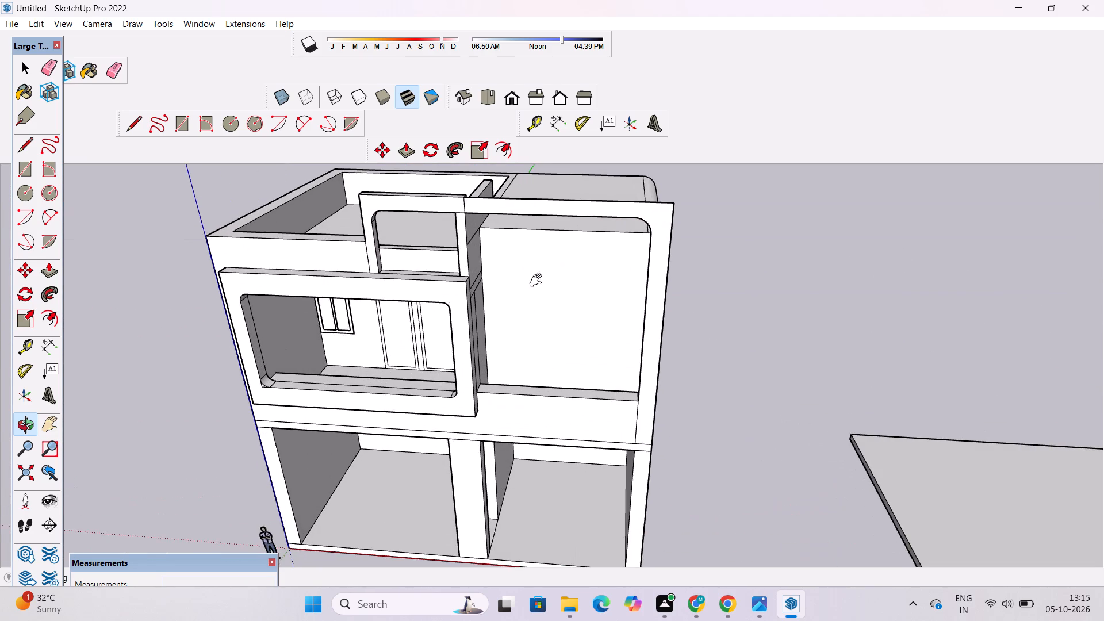
shift+drag(538, 281, 516, 332)
scroll(524, 288, up, 3)
drag(620, 232, 350, 316)
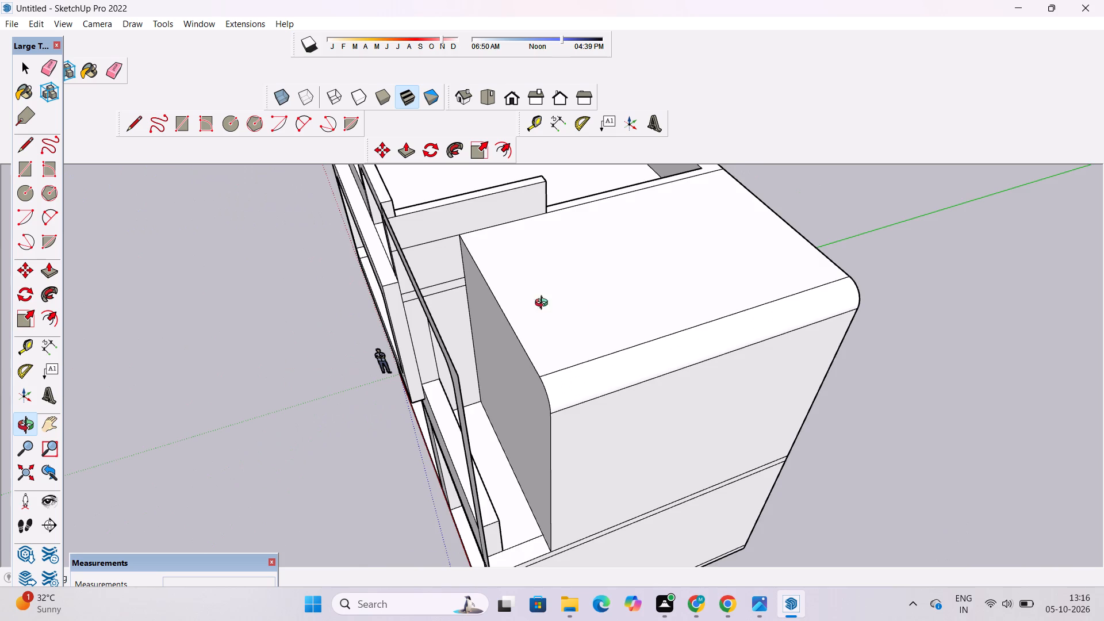
drag(636, 353, 446, 301)
drag(446, 301, 898, 231)
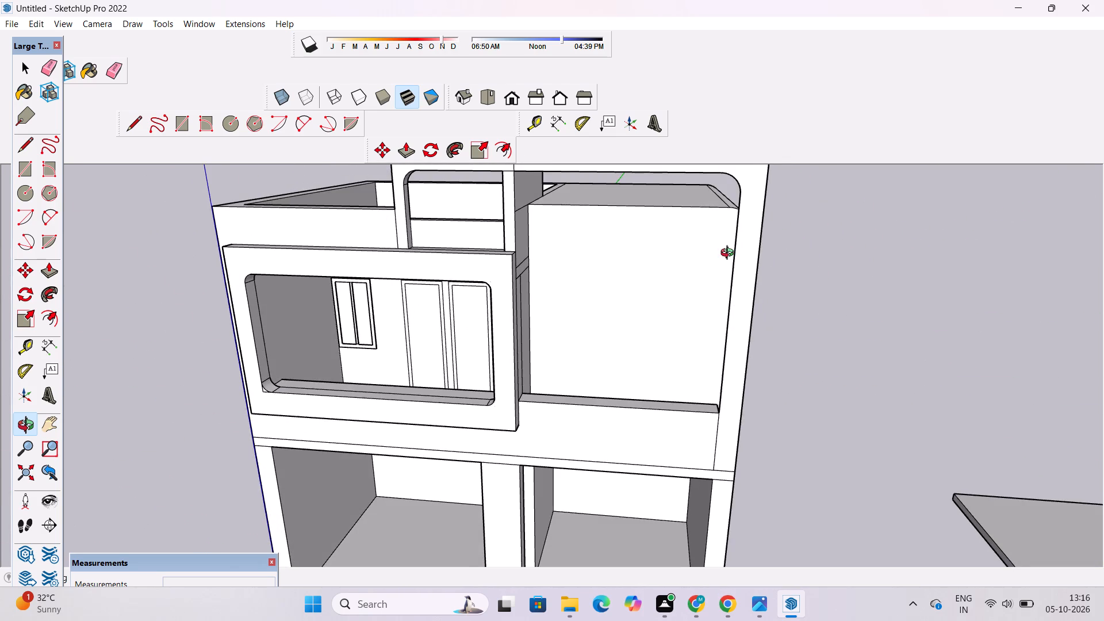
drag(722, 258, 787, 262)
scroll(719, 270, down, 4)
shift+drag(741, 247, 696, 331)
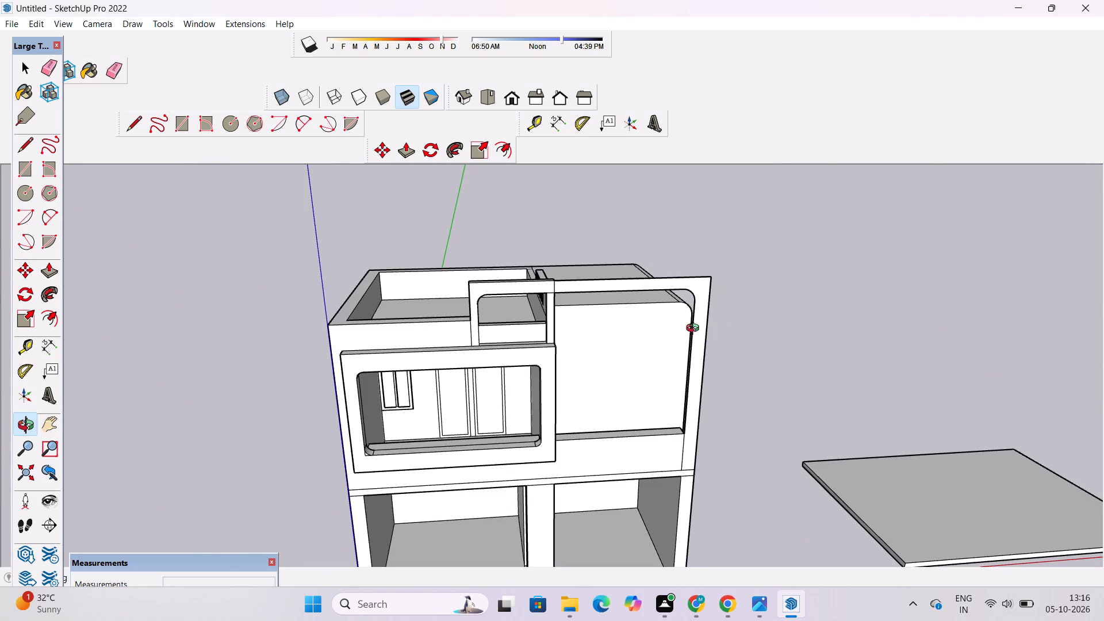
scroll(701, 306, up, 4)
drag(714, 294, 382, 367)
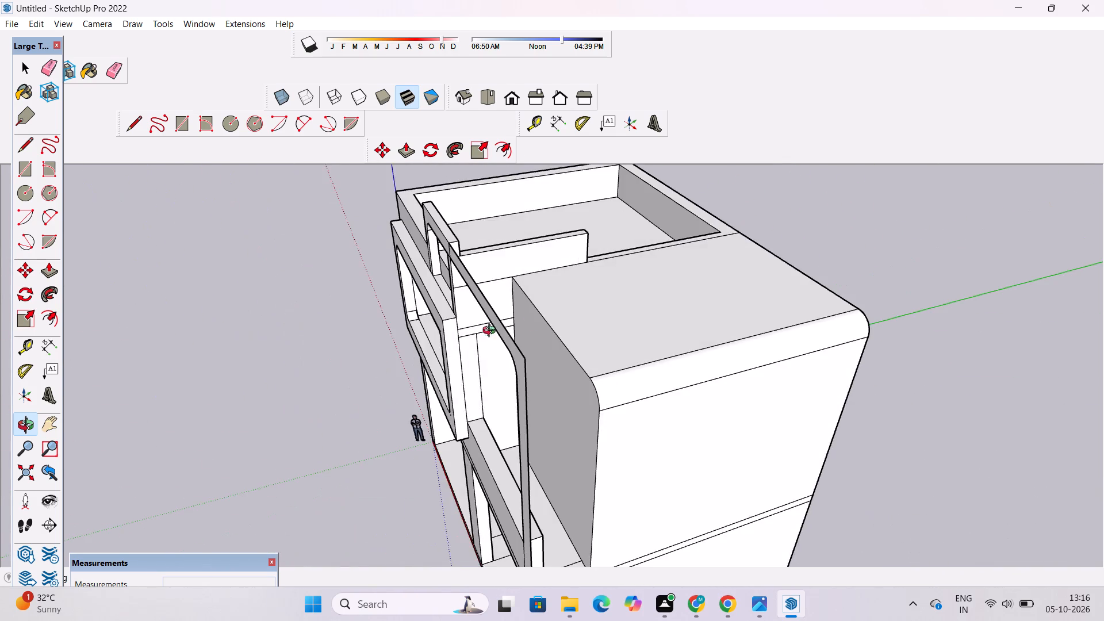
scroll(587, 313, down, 5)
drag(731, 325, 507, 354)
Undo the terrace block extrusion and the preceding rear wall edits, back to the loose construction lines at the rear corner.
key(ctrl+z)
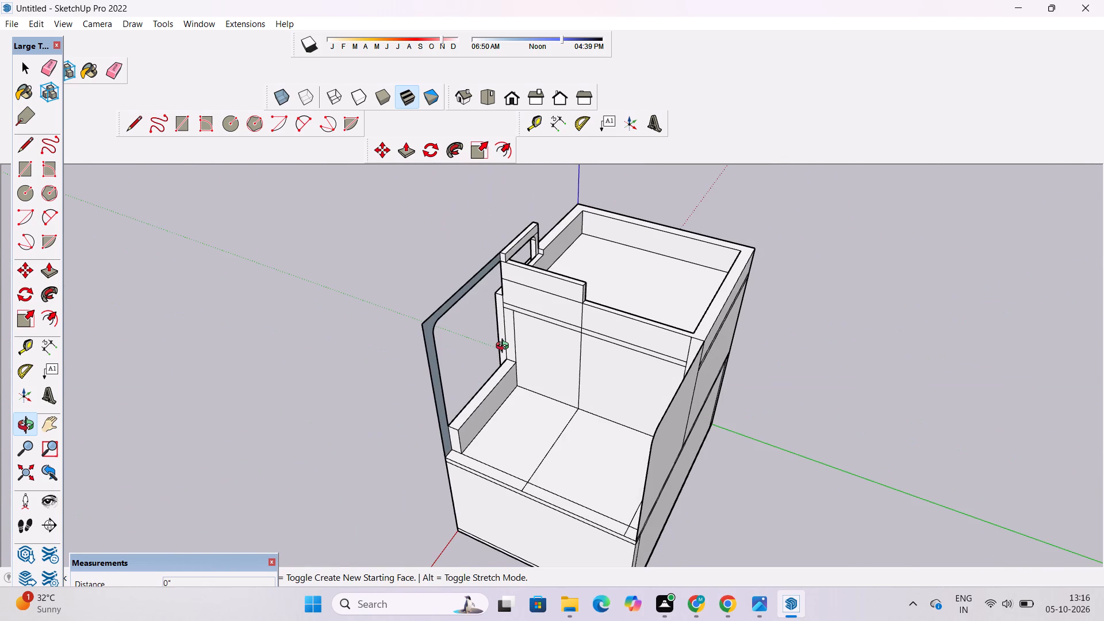
key(ctrl+z)
key(ctrl+z)
key(ctrl+z)
key(ctrl+z)
key(ctrl+z)
key(ctrl+z)
key(ctrl+z)
key(ctrl+z)
key(ctrl+z)
key(ctrl+z)
key(space)
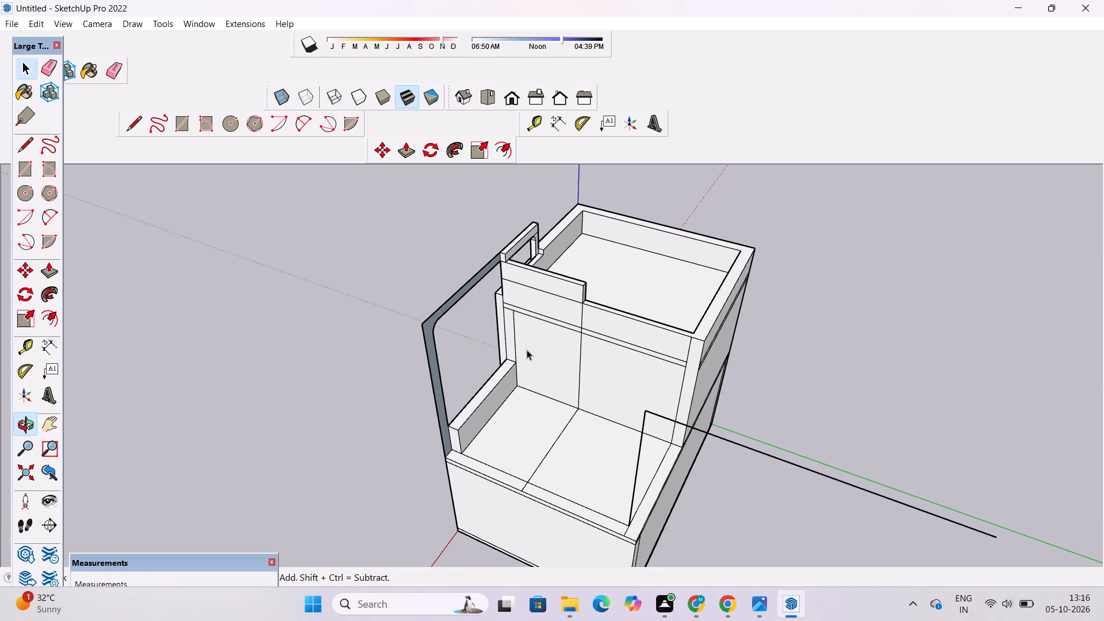
Erase the long loose line behind the house and the vertical line standing at the terrace's rear corner.
key(e)
scroll(717, 366, down, 1)
drag(781, 403, 768, 455)
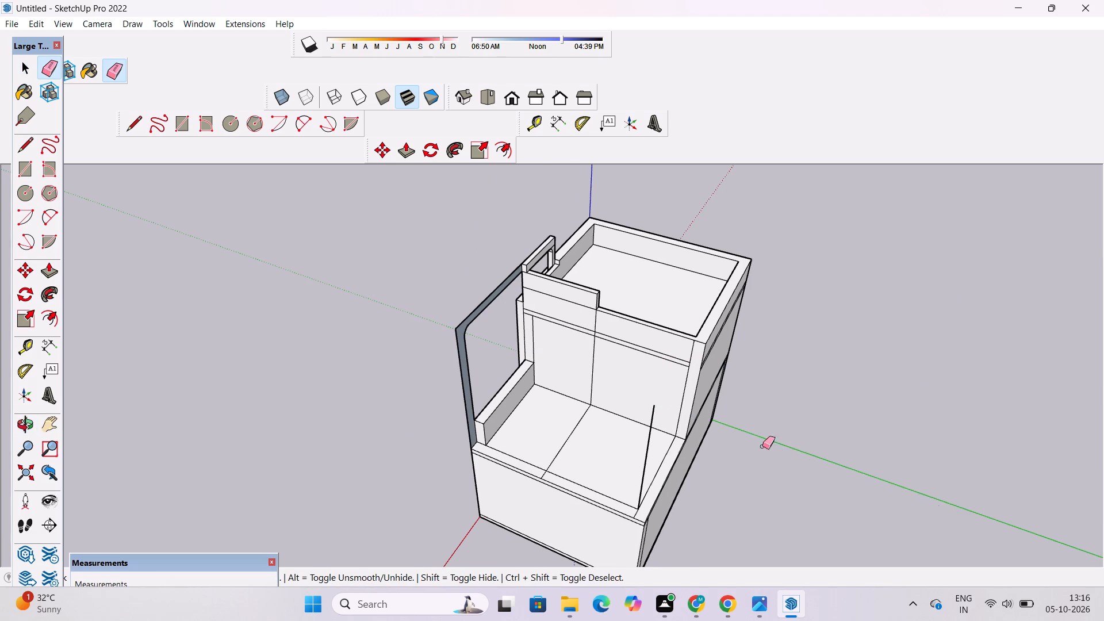
scroll(605, 444, up, 4)
click(678, 443)
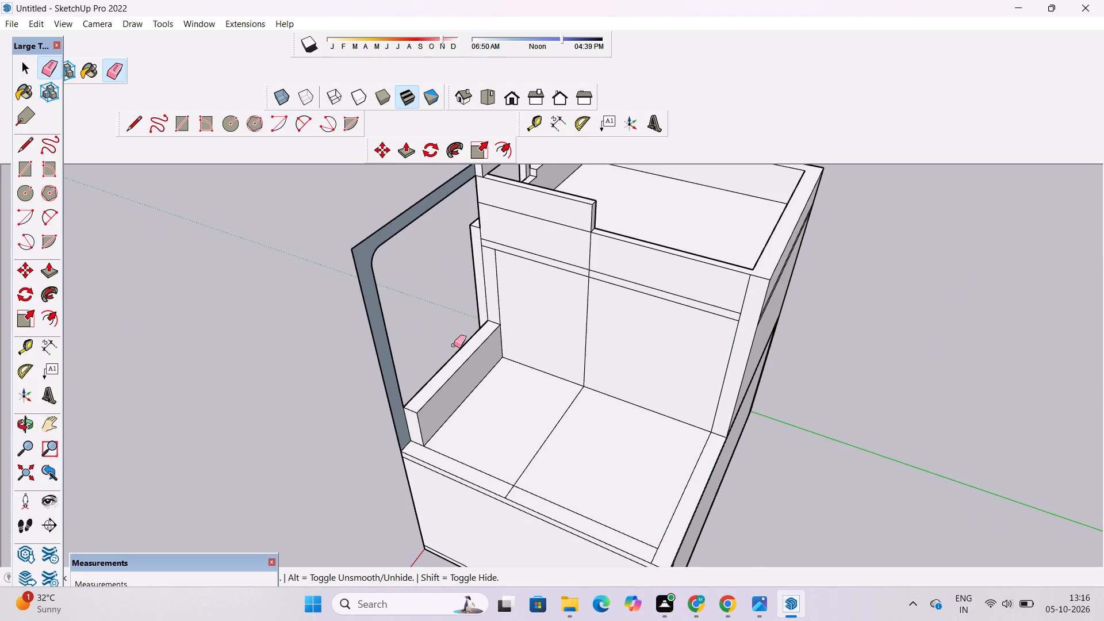
scroll(448, 345, down, 2)
Push/Pull the front frame's back face 35' to the terrace's rear edge, forming a roof and side wall.
key(space)
click(385, 278)
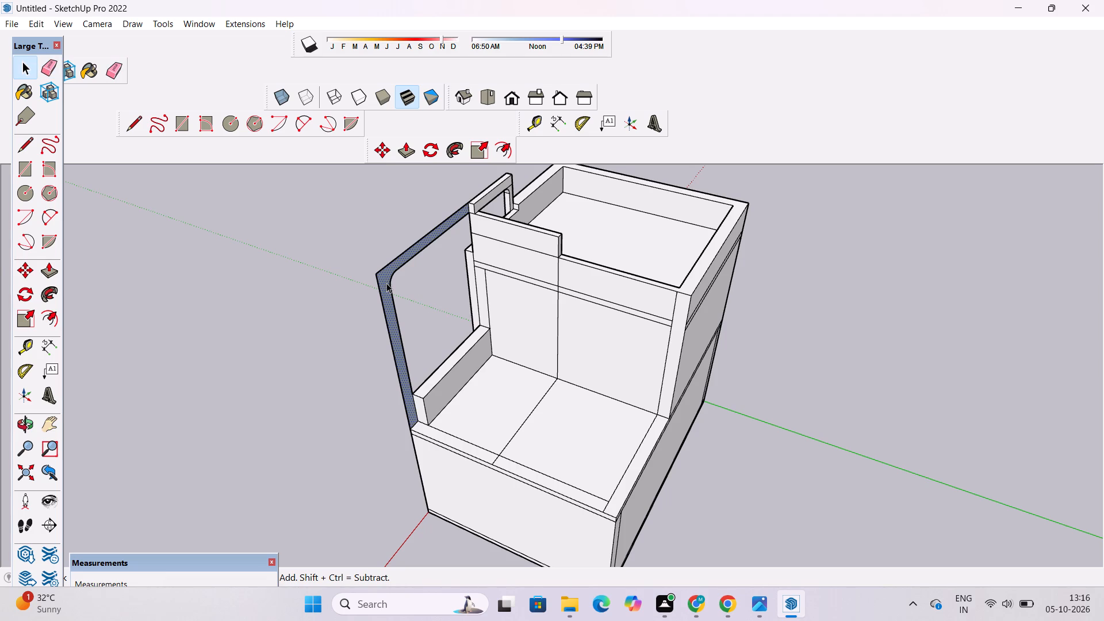
scroll(394, 278, down, 2)
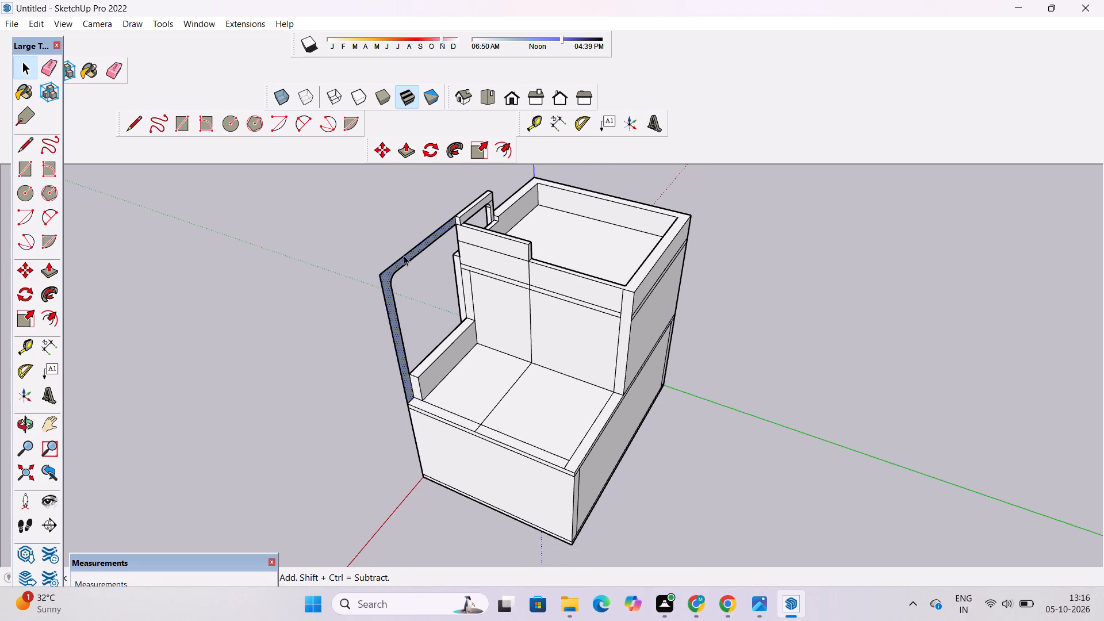
scroll(404, 255, down, 2)
key(p)
click(392, 266)
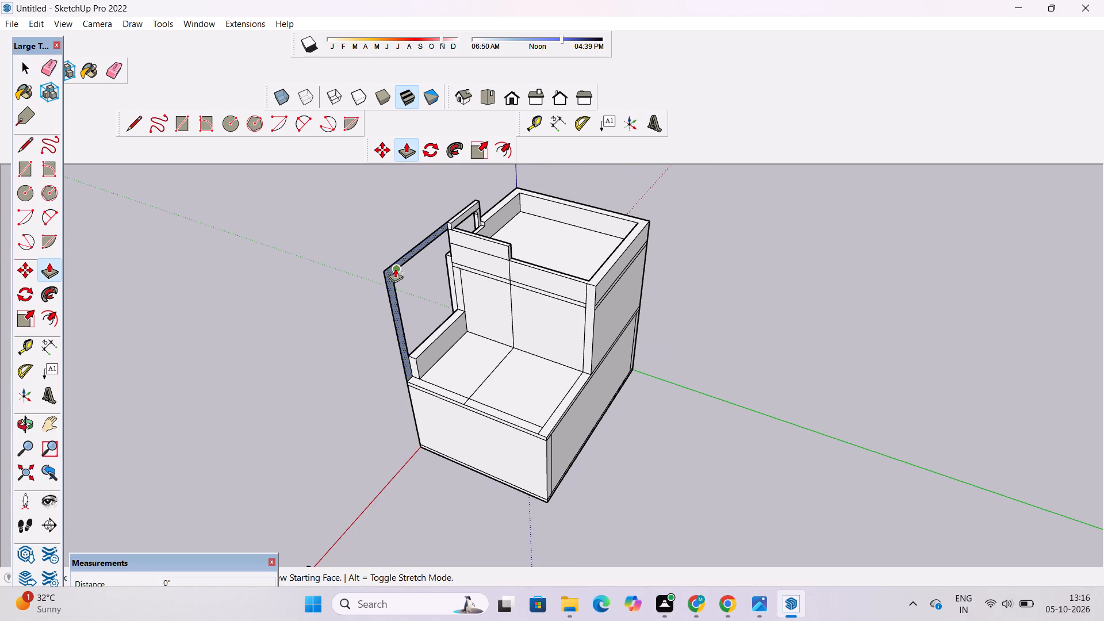
scroll(442, 290, down, 3)
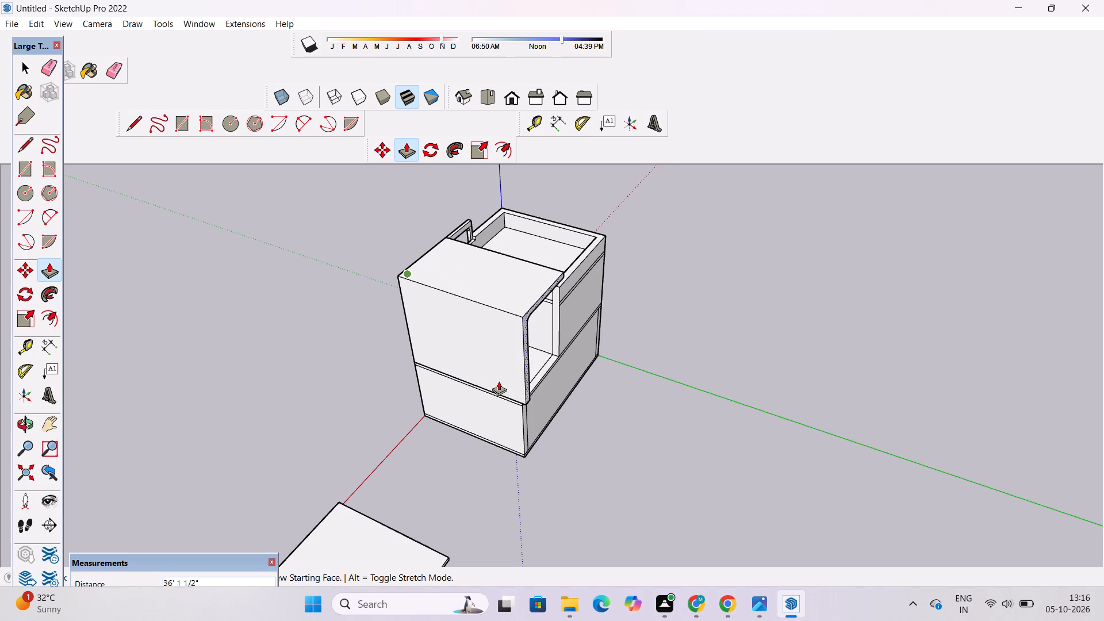
scroll(499, 385, up, 9)
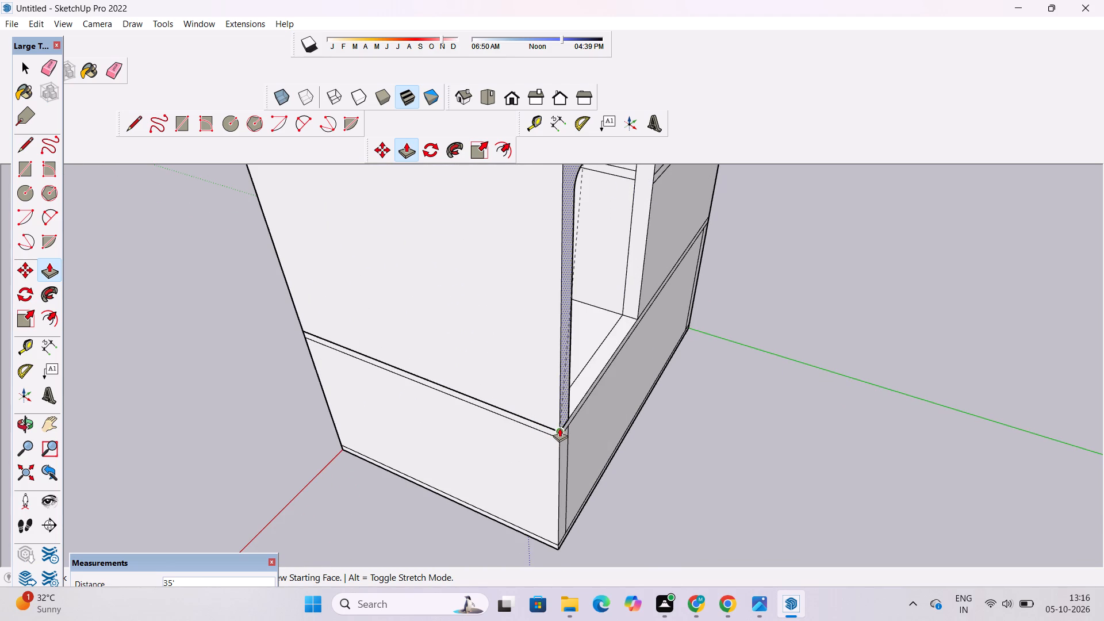
click(559, 428)
Push/Pull the strip along the terrace floor's rear edge up about 27' 5" to the roof's underside, closing the back.
key(o)
scroll(515, 398, down, 6)
drag(633, 374, 513, 409)
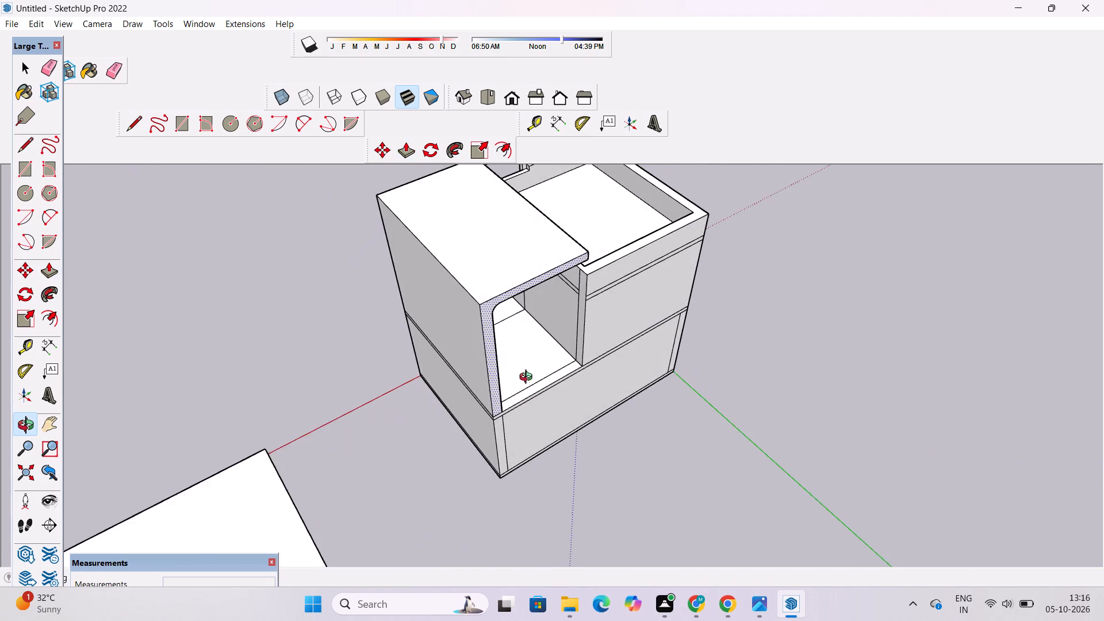
scroll(533, 373, up, 3)
shift+drag(556, 359, 533, 386)
scroll(530, 387, up, 3)
drag(564, 411, 482, 413)
scroll(456, 405, down, 4)
shift+drag(460, 405, 439, 418)
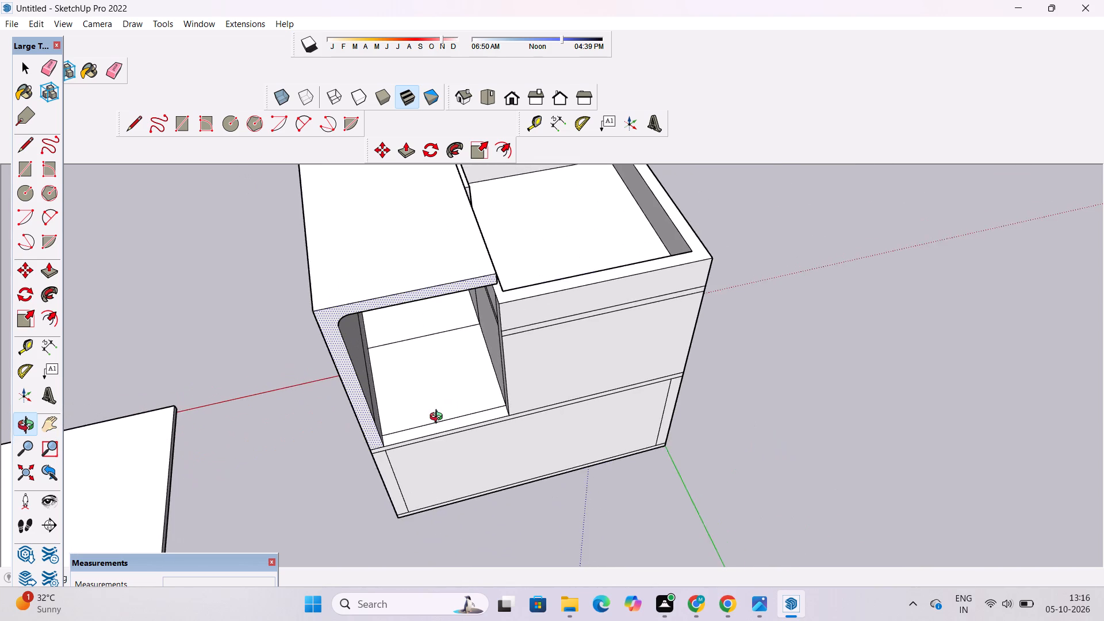
scroll(439, 418, up, 3)
key(p)
key(space)
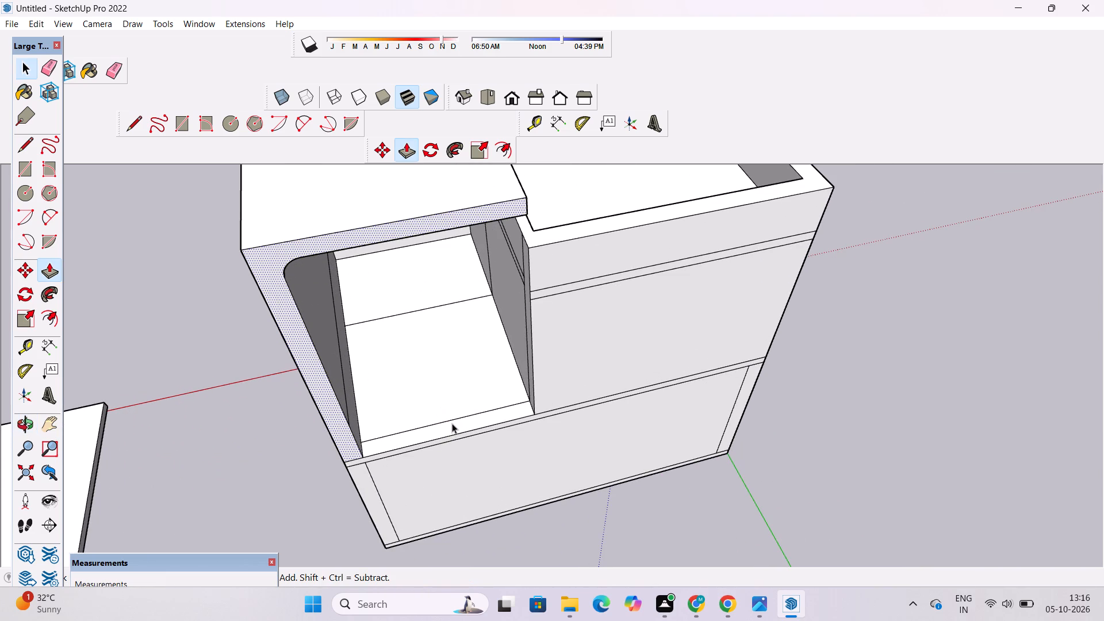
click(452, 425)
key(p)
click(452, 425)
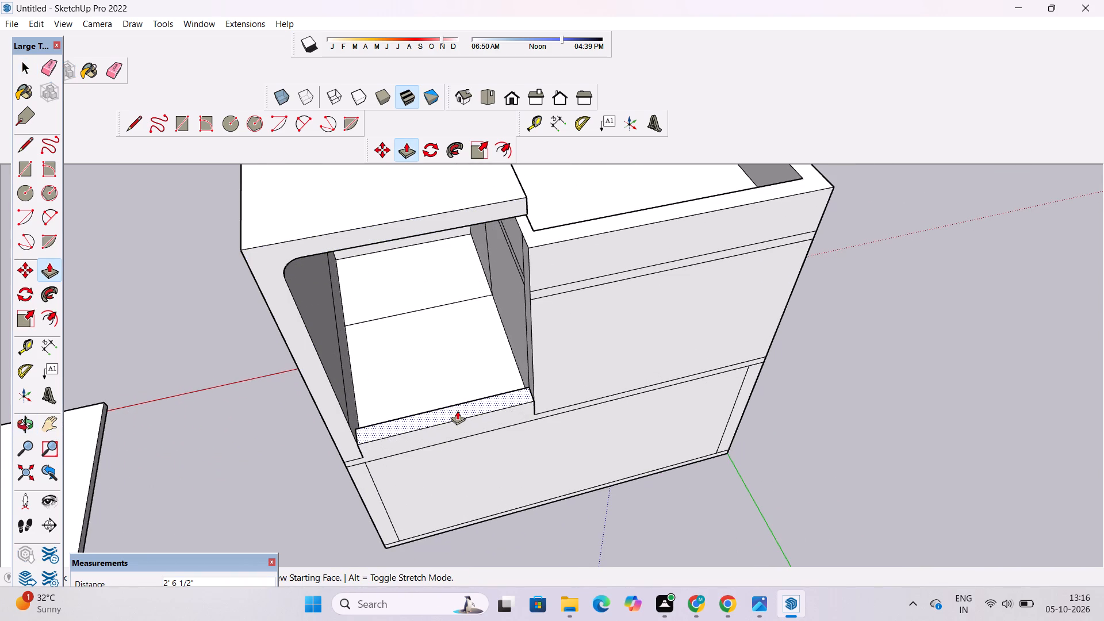
scroll(457, 411, down, 4)
scroll(481, 323, up, 6)
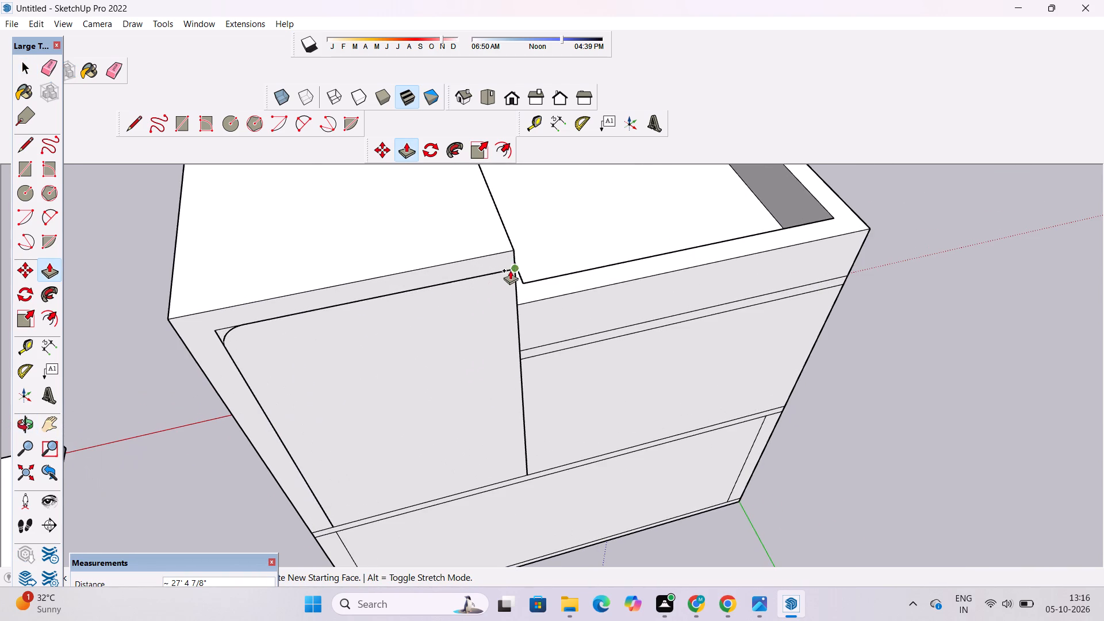
click(515, 266)
scroll(400, 354, down, 4)
Examine the enclosed terrace volume from the rear and against the whole front elevation.
key(o)
scroll(399, 355, down, 5)
drag(187, 360, 228, 360)
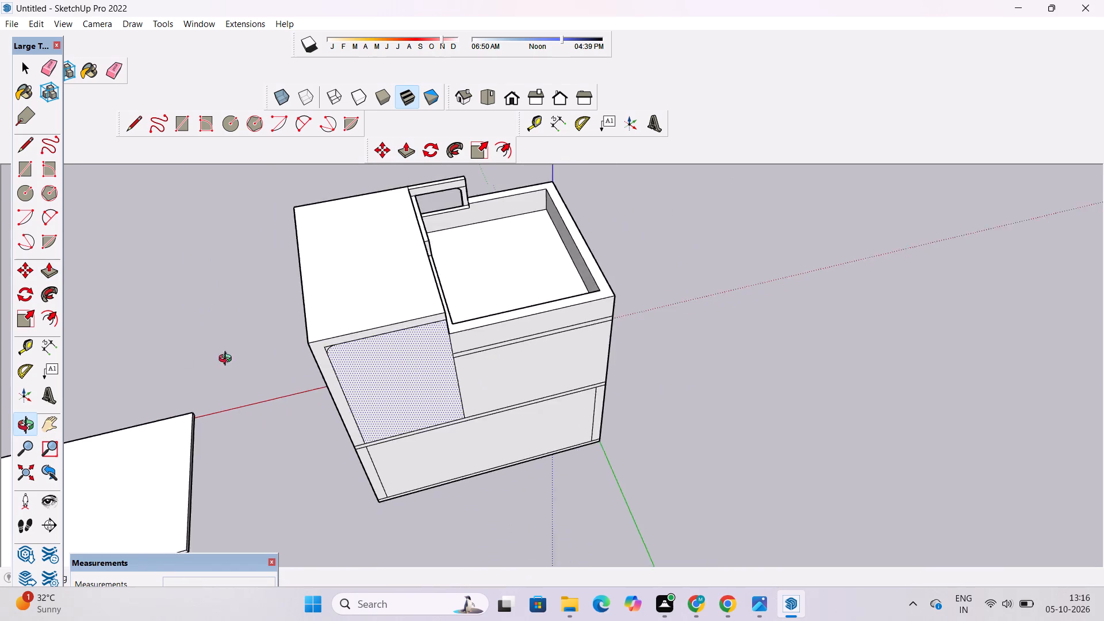
drag(228, 360, 669, 139)
scroll(672, 136, down, 4)
drag(545, 276, 808, 373)
scroll(713, 334, down, 2)
shift+drag(710, 314, 644, 381)
scroll(651, 323, up, 3)
shift+drag(664, 314, 639, 355)
drag(640, 354, 522, 339)
scroll(515, 338, up, 2)
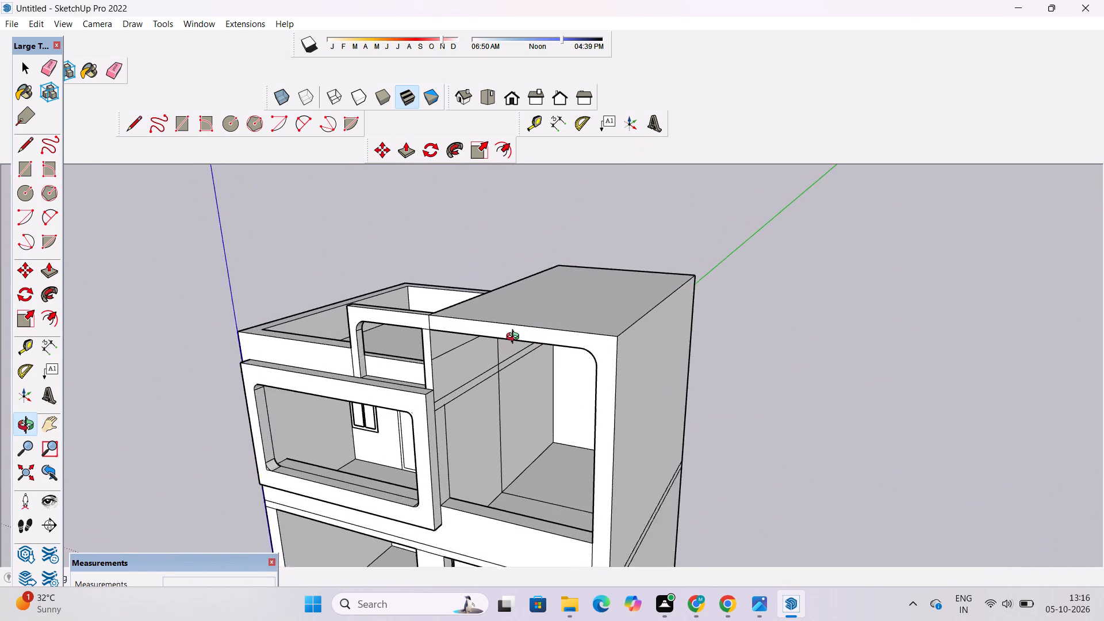
scroll(515, 338, up, 4)
scroll(511, 331, down, 6)
drag(478, 365, 547, 313)
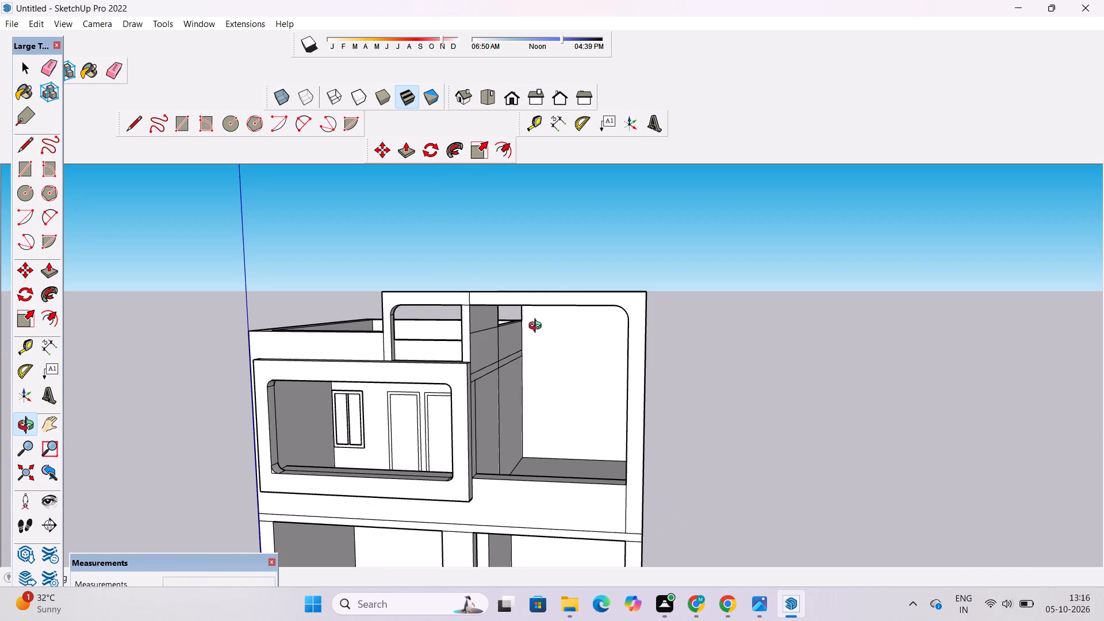
scroll(530, 334, down, 2)
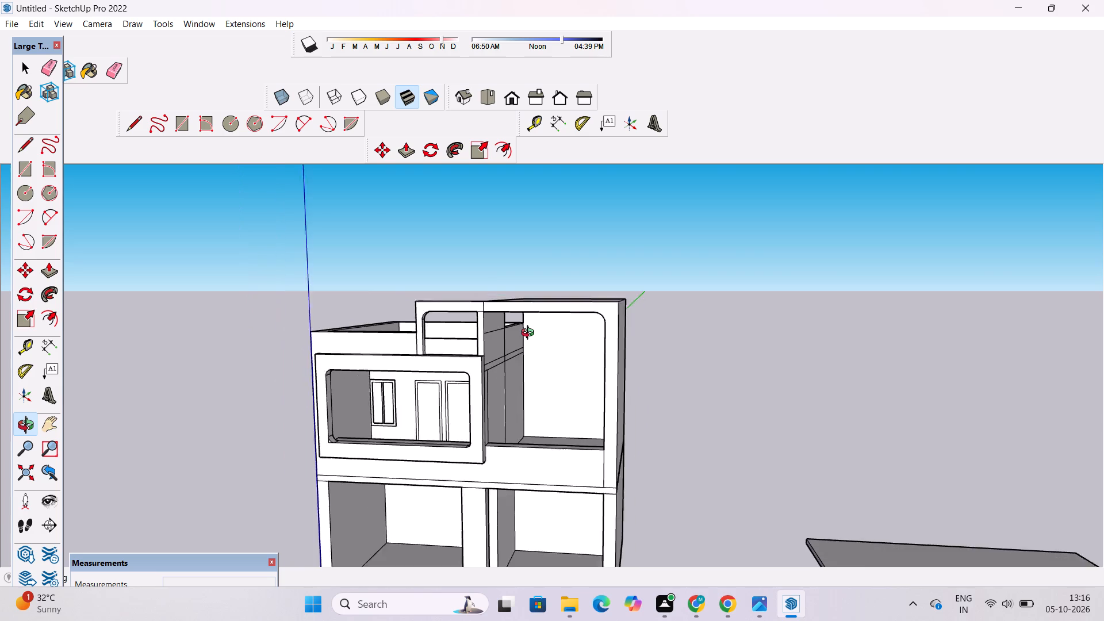
scroll(530, 334, down, 3)
scroll(530, 334, up, 2)
shift+drag(530, 334, 553, 298)
scroll(555, 294, down, 5)
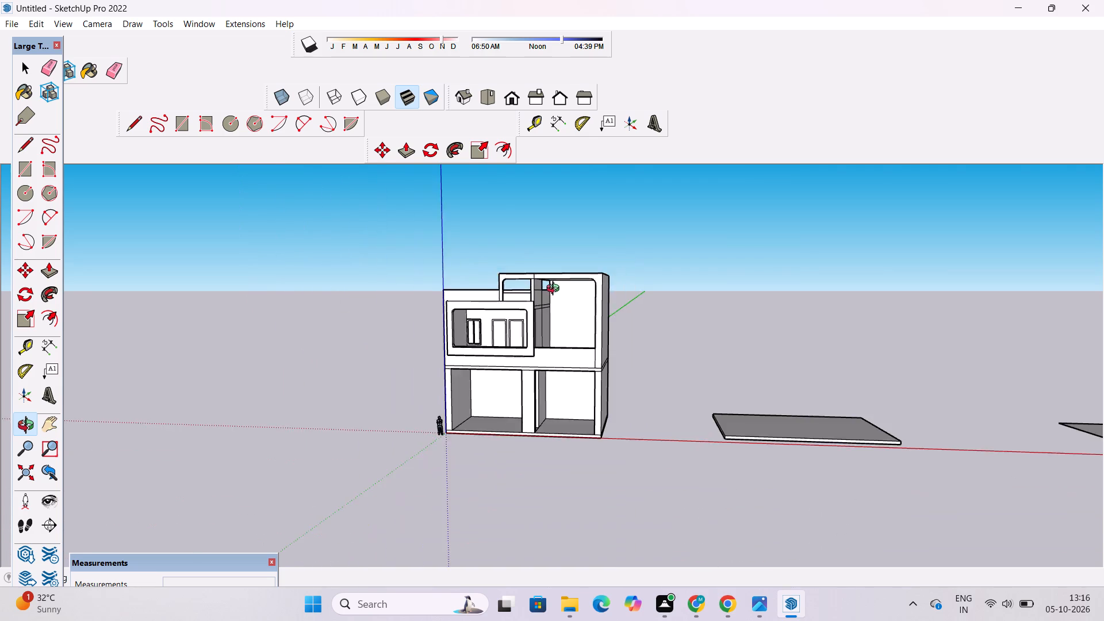
Examine the terrace volume's interior, including its rounded ceiling corner and the opening above the inner side wall.
drag(582, 285, 650, 287)
scroll(597, 283, up, 13)
drag(664, 290, 555, 169)
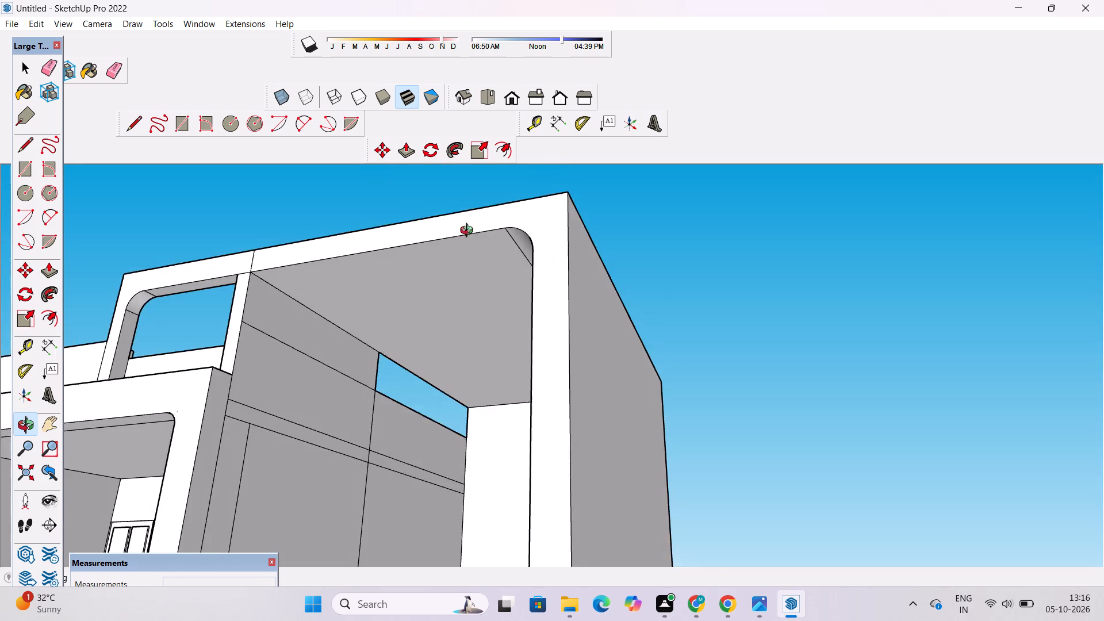
drag(398, 285, 517, 255)
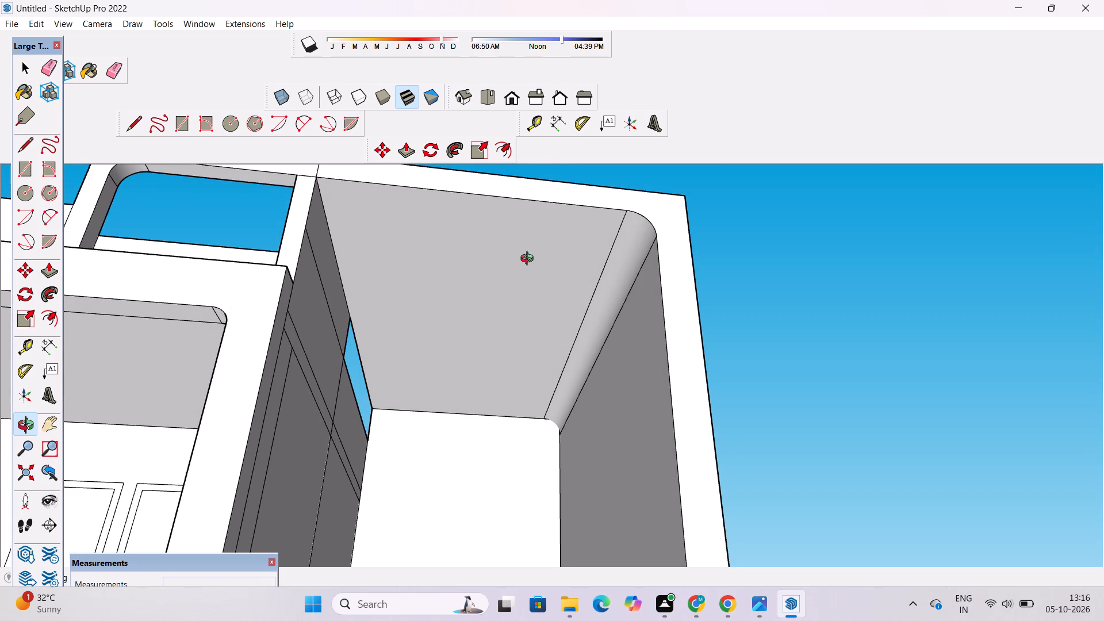
scroll(463, 305, down, 3)
scroll(438, 330, up, 4)
drag(365, 285, 370, 395)
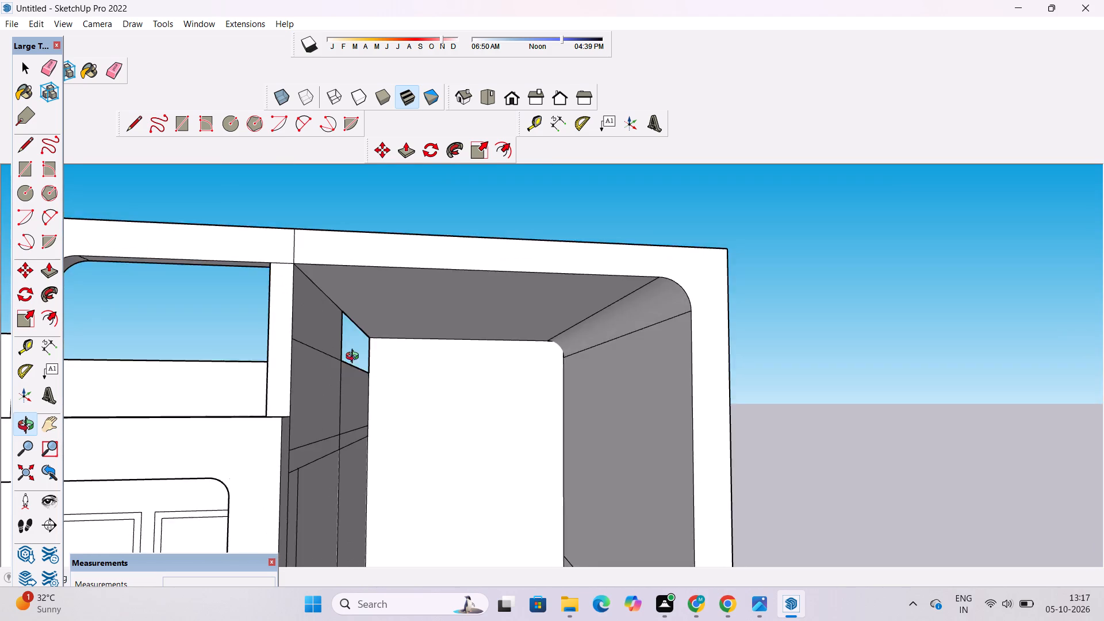
scroll(355, 358, down, 5)
scroll(316, 304, up, 4)
drag(316, 296, 325, 361)
Erase the short vertical seam line on the front frame's top beam, above the intermediate post.
scroll(320, 279, up, 8)
drag(261, 365, 359, 340)
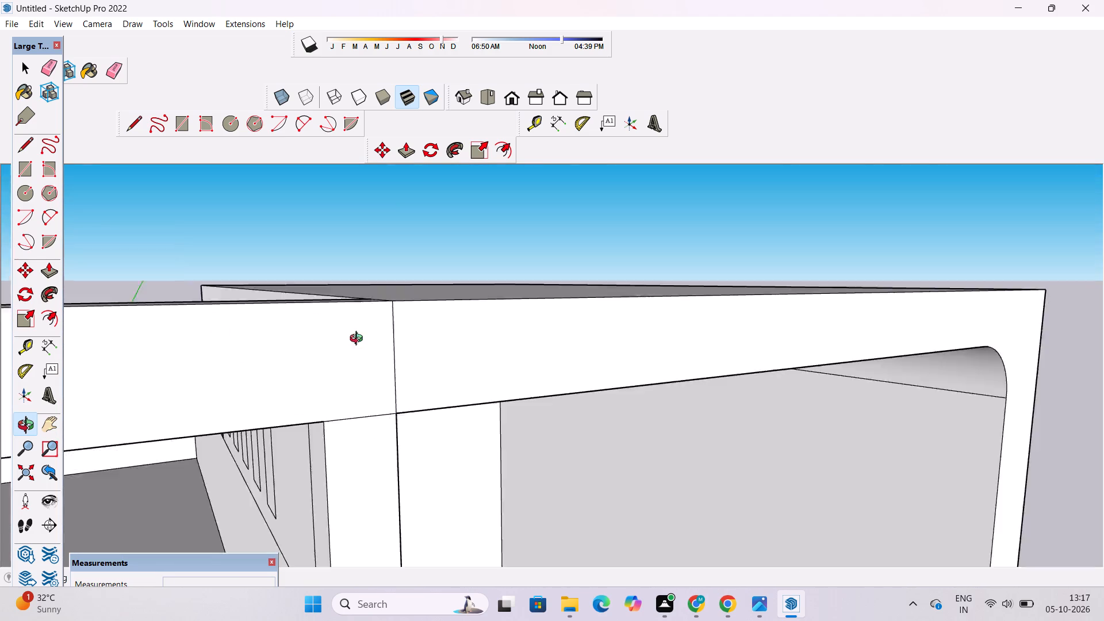
drag(359, 340, 396, 318)
scroll(494, 305, down, 5)
drag(687, 307, 501, 330)
drag(259, 340, 376, 313)
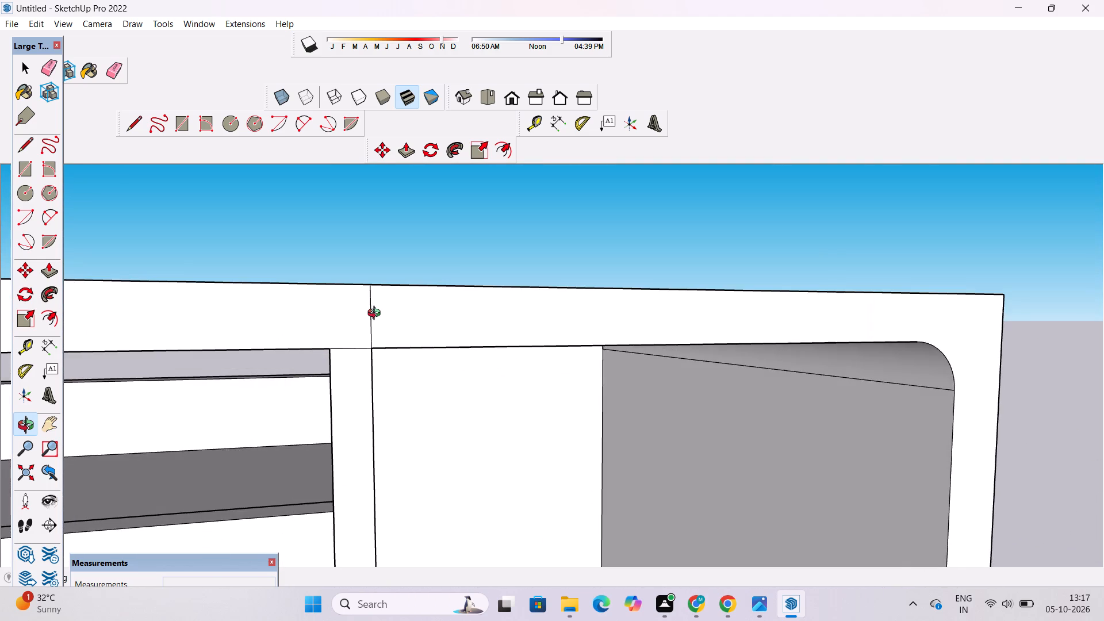
scroll(376, 316, down, 6)
drag(428, 317, 369, 339)
scroll(366, 339, down, 5)
scroll(371, 327, up, 5)
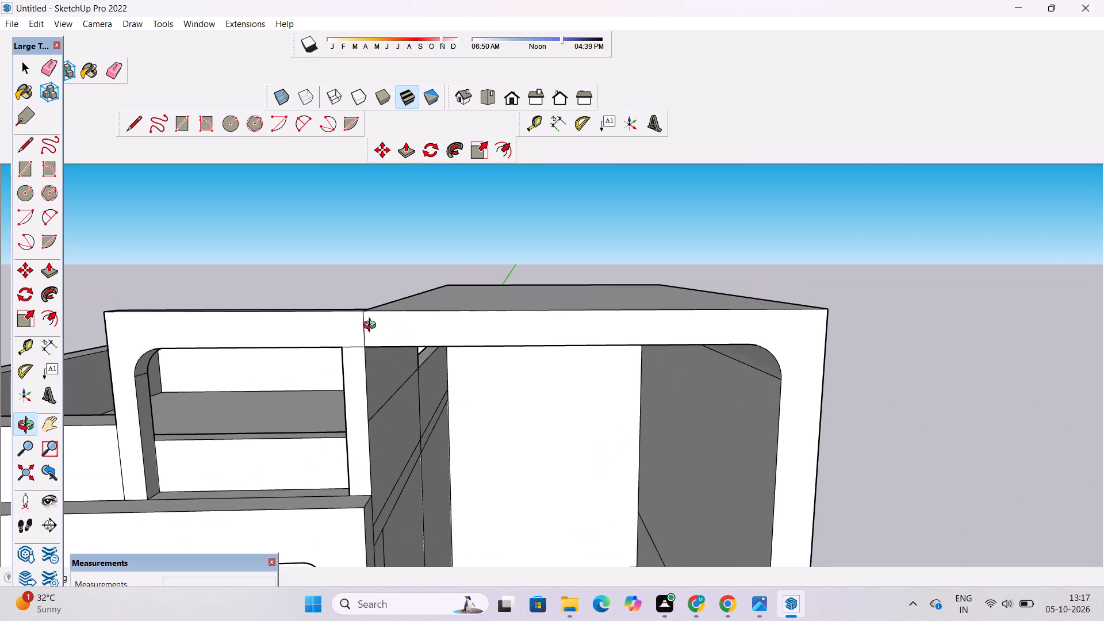
key(e)
drag(372, 320, 361, 333)
key(o)
scroll(419, 306, down, 2)
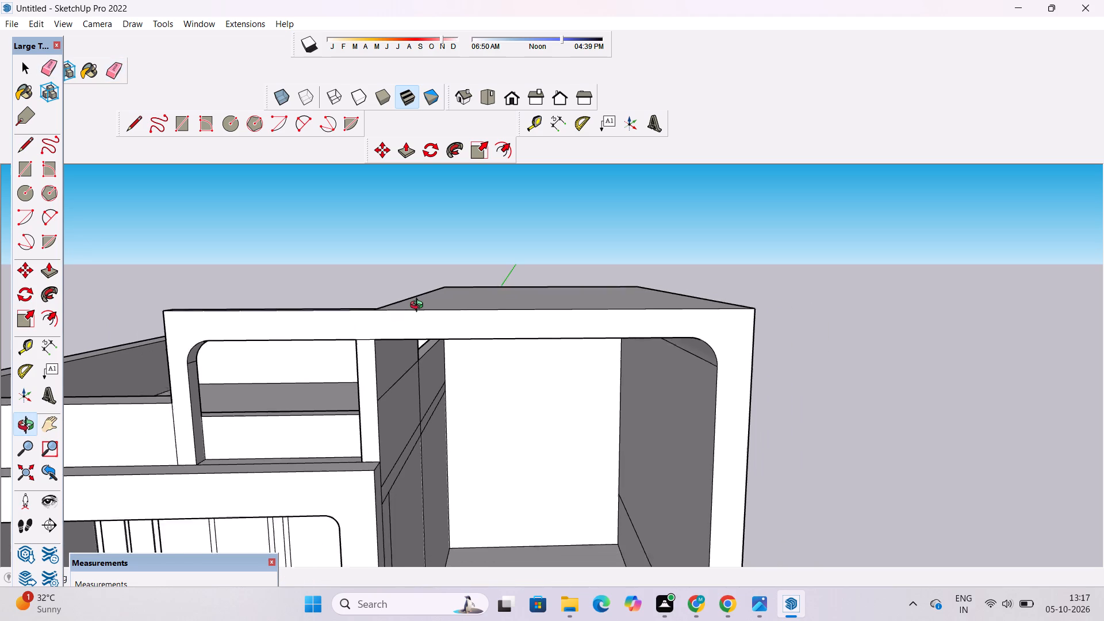
Examine the front elevation and the enclosed terrace volume from several angles.
scroll(419, 306, down, 1)
scroll(417, 310, up, 1)
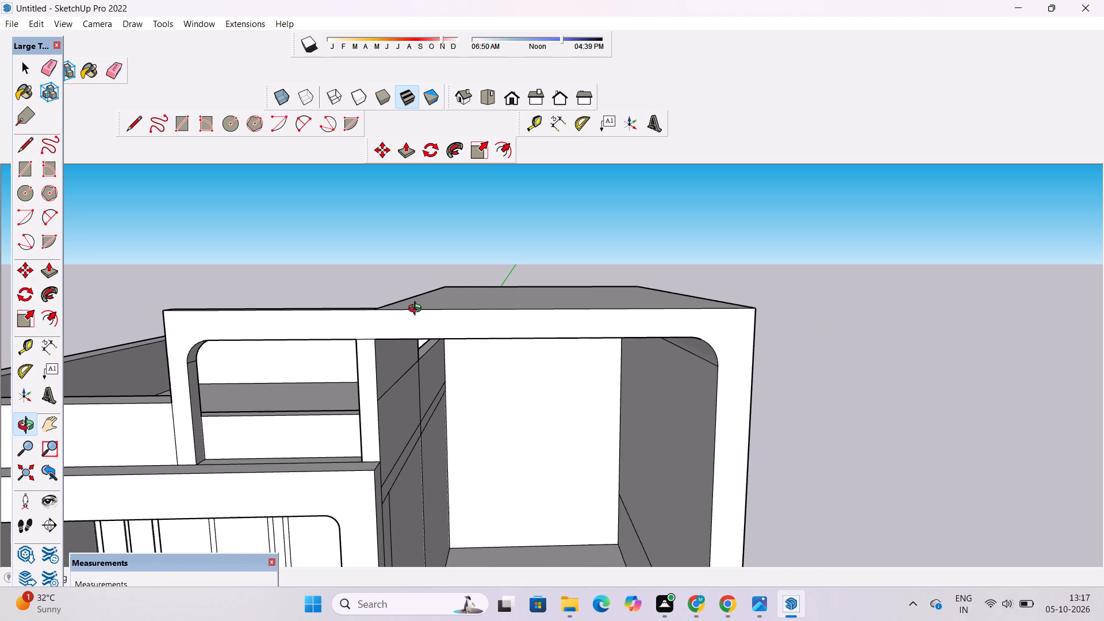
scroll(417, 310, down, 11)
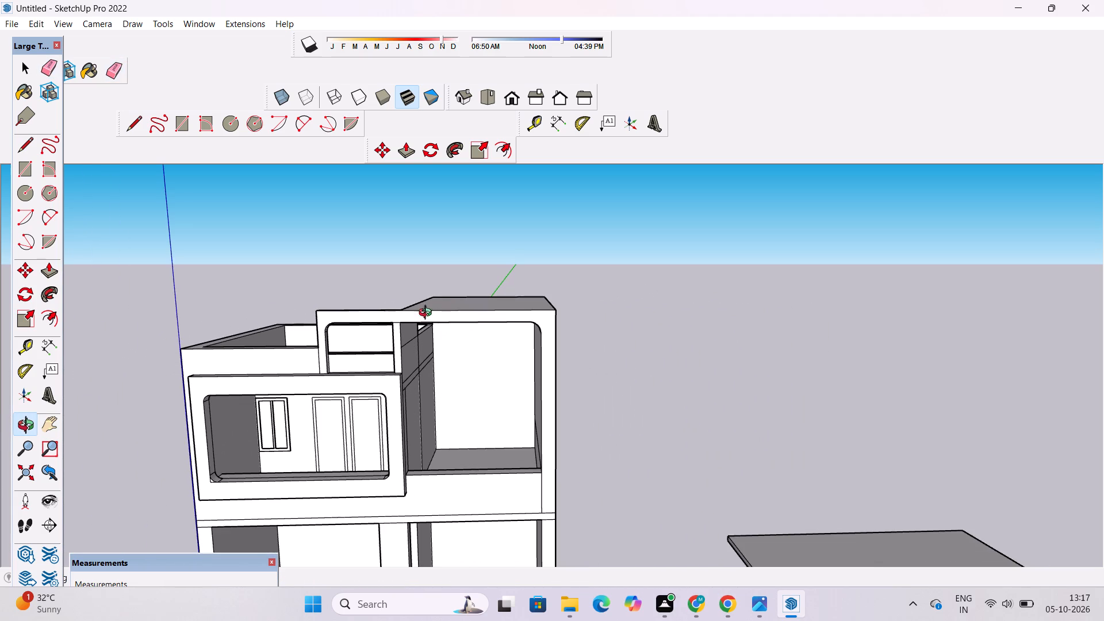
scroll(456, 309, up, 5)
shift+drag(418, 411, 538, 278)
scroll(531, 321, down, 6)
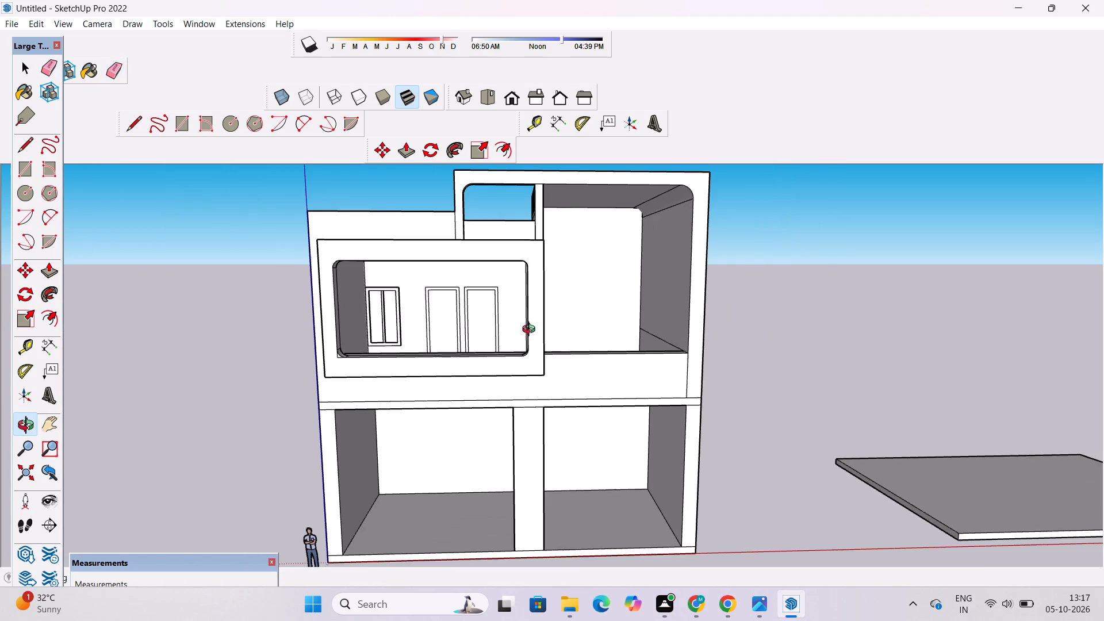
shift+scroll(638, 235, up, 3)
shift+drag(615, 244, 536, 301)
scroll(539, 294, down, 6)
drag(525, 328, 616, 346)
scroll(526, 307, up, 3)
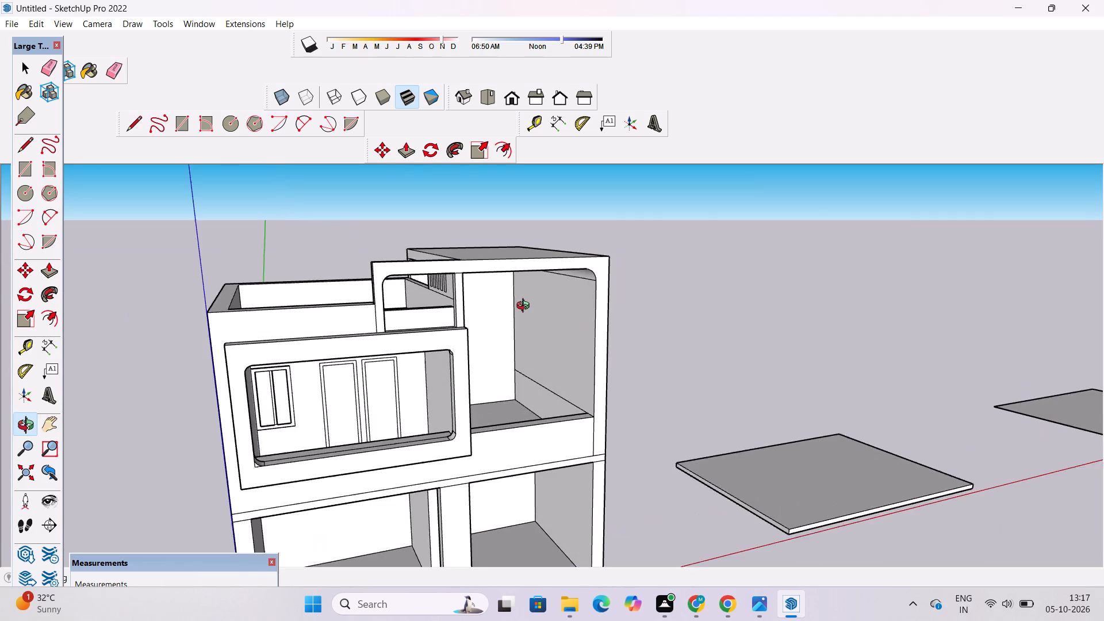
Draw a line along the bottom edge of the opening above the inner side wall, beside the slatted panel, to close it with a face.
drag(525, 312, 423, 248)
scroll(468, 276, up, 5)
drag(445, 331, 812, 355)
scroll(438, 301, up, 3)
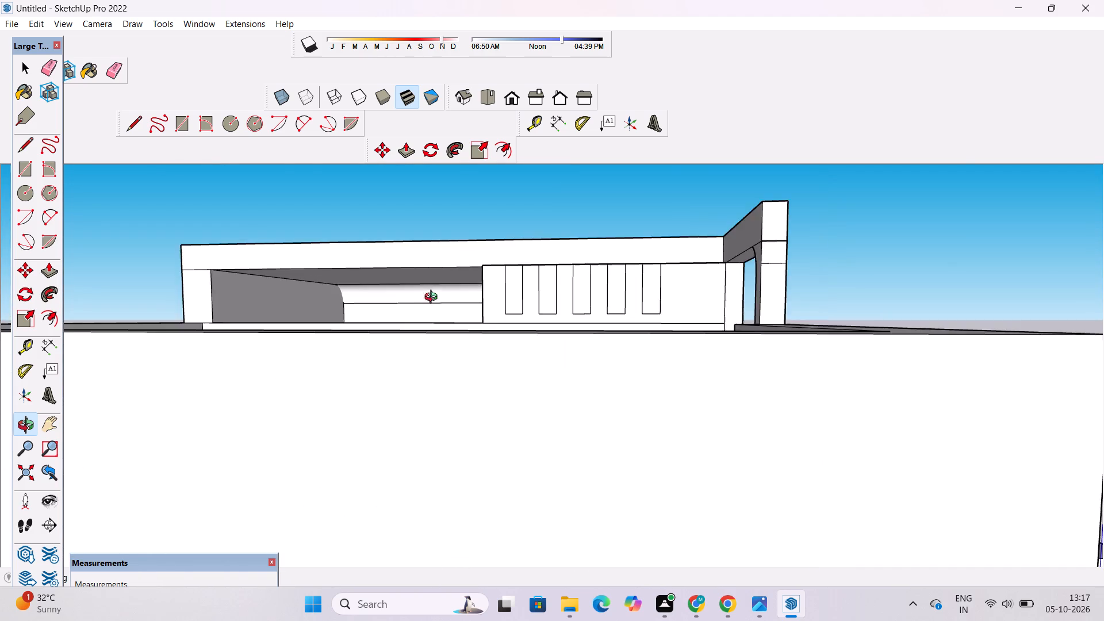
drag(467, 308, 684, 396)
scroll(484, 329, down, 5)
shift+drag(473, 343, 532, 300)
drag(549, 283, 604, 280)
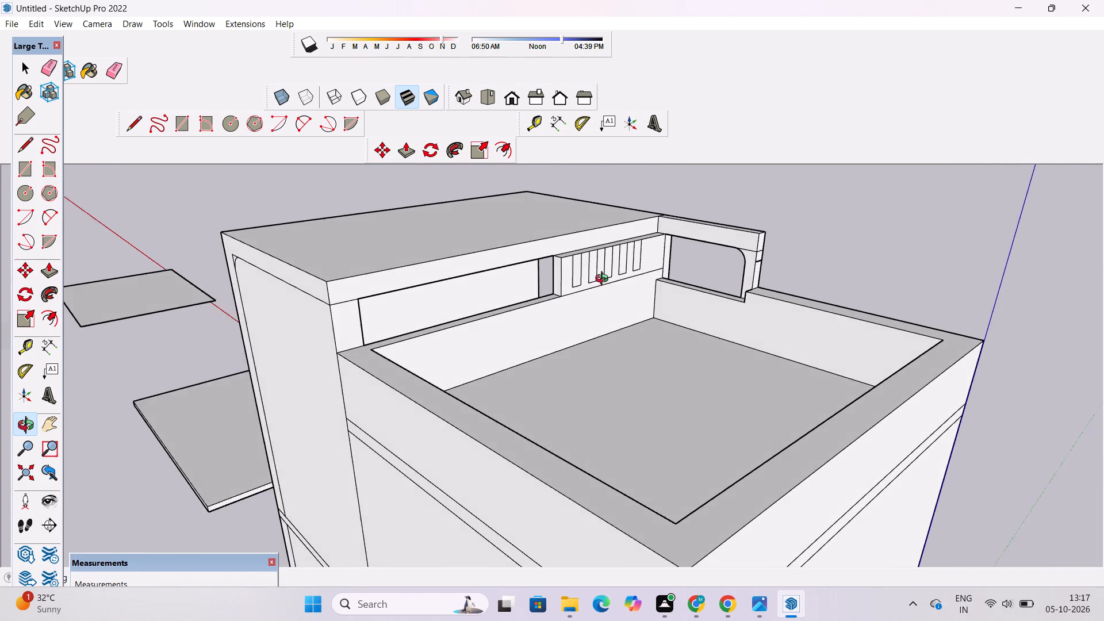
drag(604, 280, 609, 279)
scroll(558, 281, up, 4)
drag(559, 290, 586, 294)
key(p)
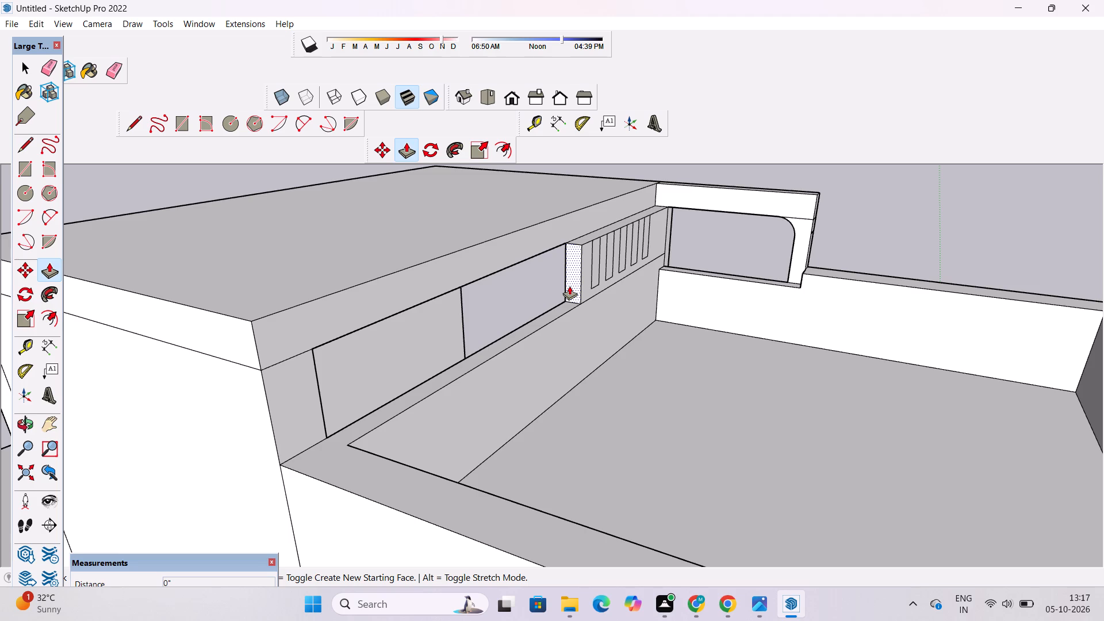
key(space)
key(o)
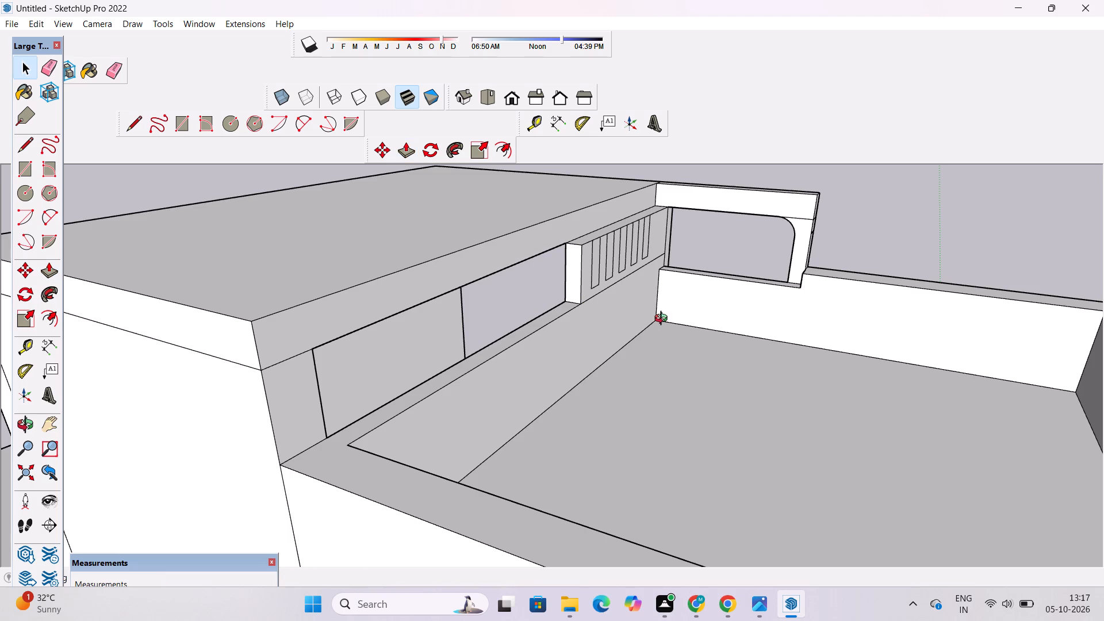
drag(387, 420, 378, 434)
key(l)
scroll(385, 412, up, 3)
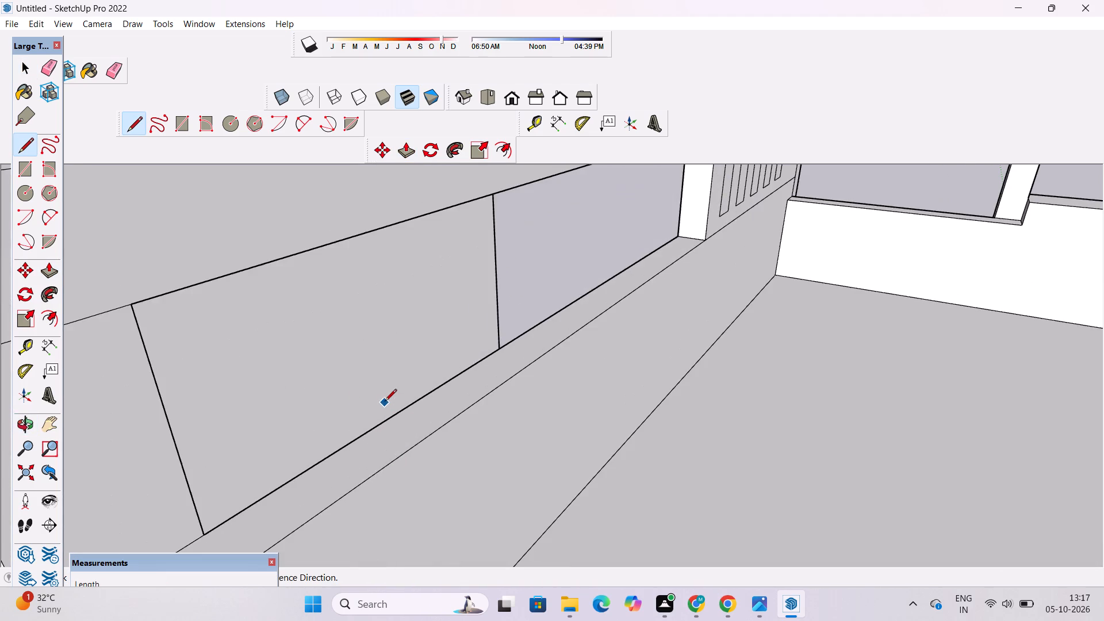
scroll(308, 417, down, 4)
click(267, 461)
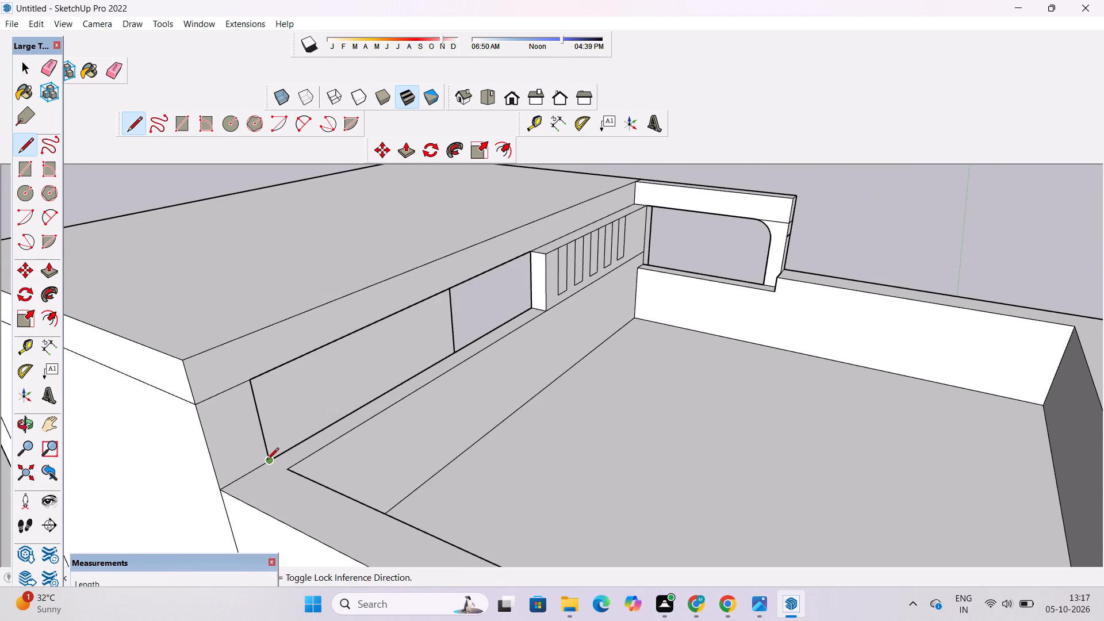
click(325, 430)
Push/Pull the terrace volume's back wall forward 18' to the vertical edge on the inner side wall.
key(o)
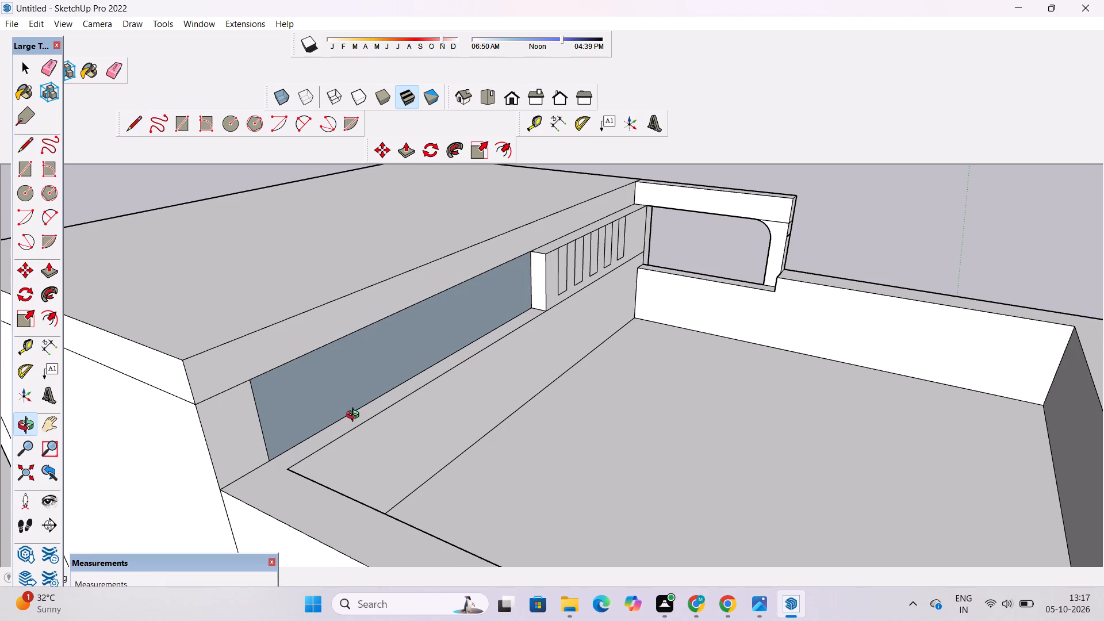
drag(973, 231, 277, 277)
drag(552, 376, 527, 223)
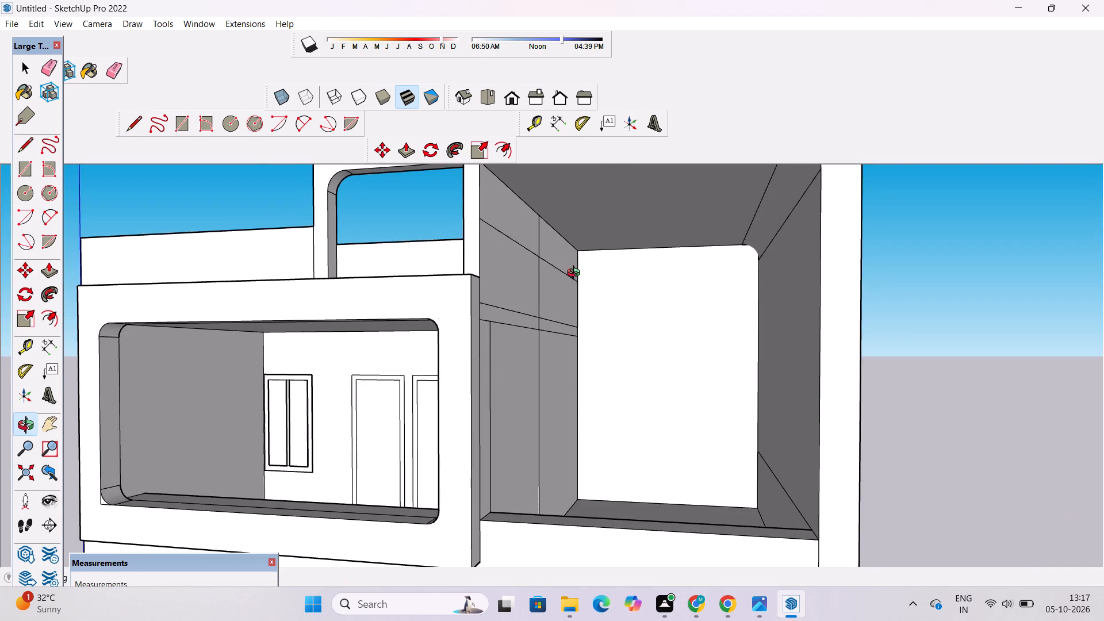
shift+drag(576, 274, 537, 250)
shift+drag(538, 249, 585, 284)
scroll(584, 284, down, 4)
shift+drag(582, 287, 562, 270)
drag(563, 268, 579, 297)
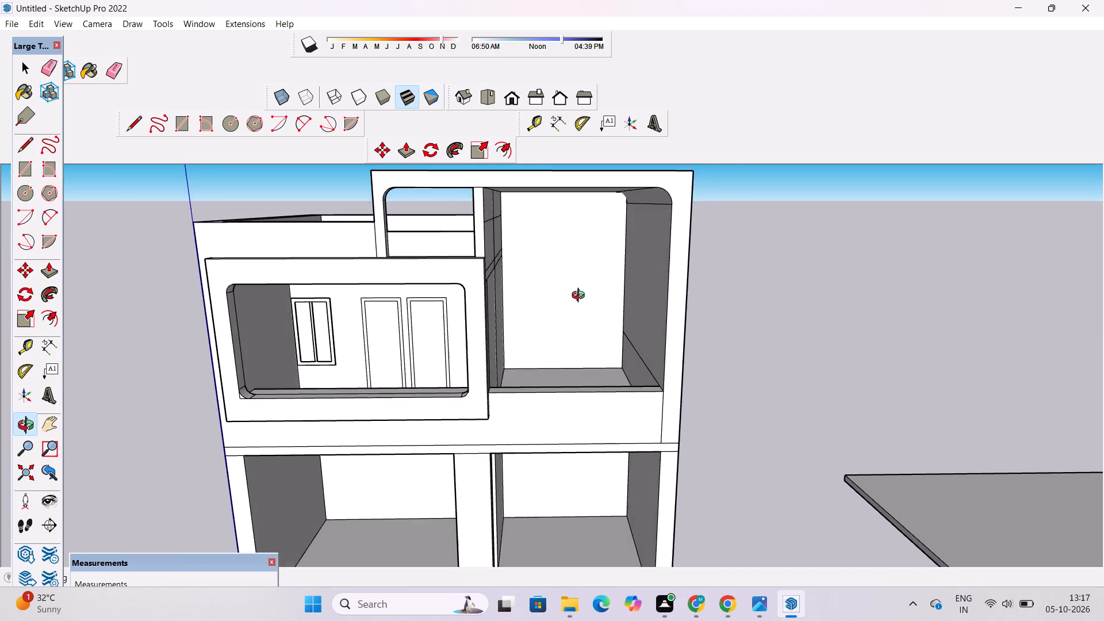
scroll(581, 263, up, 2)
shift+drag(581, 263, 541, 273)
drag(539, 274, 547, 274)
key(space)
click(543, 258)
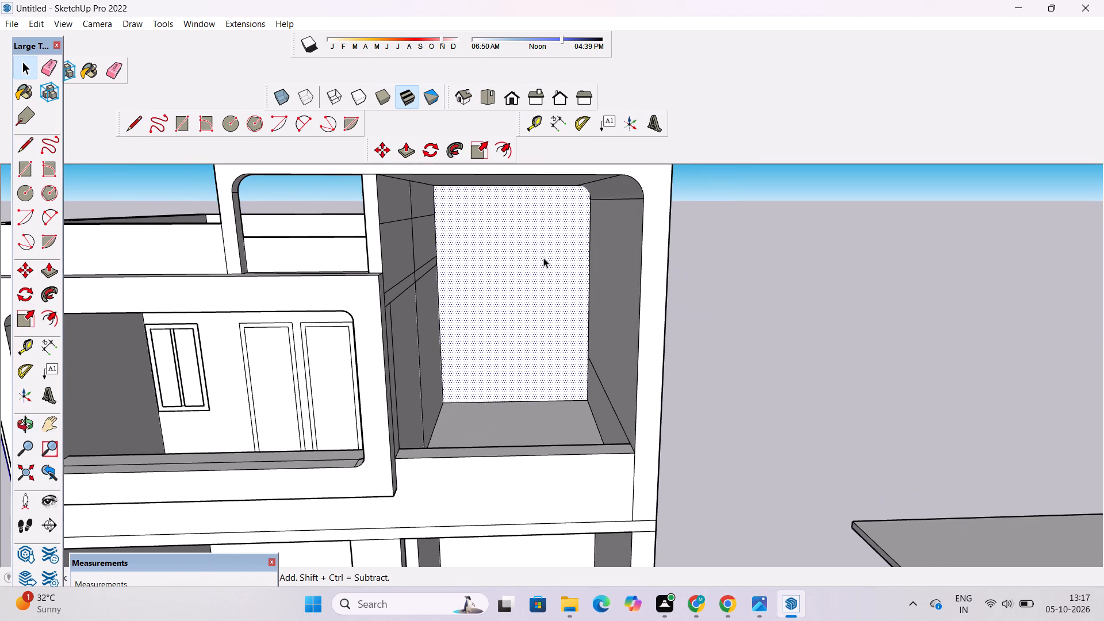
key(p)
click(543, 258)
scroll(551, 264, down, 3)
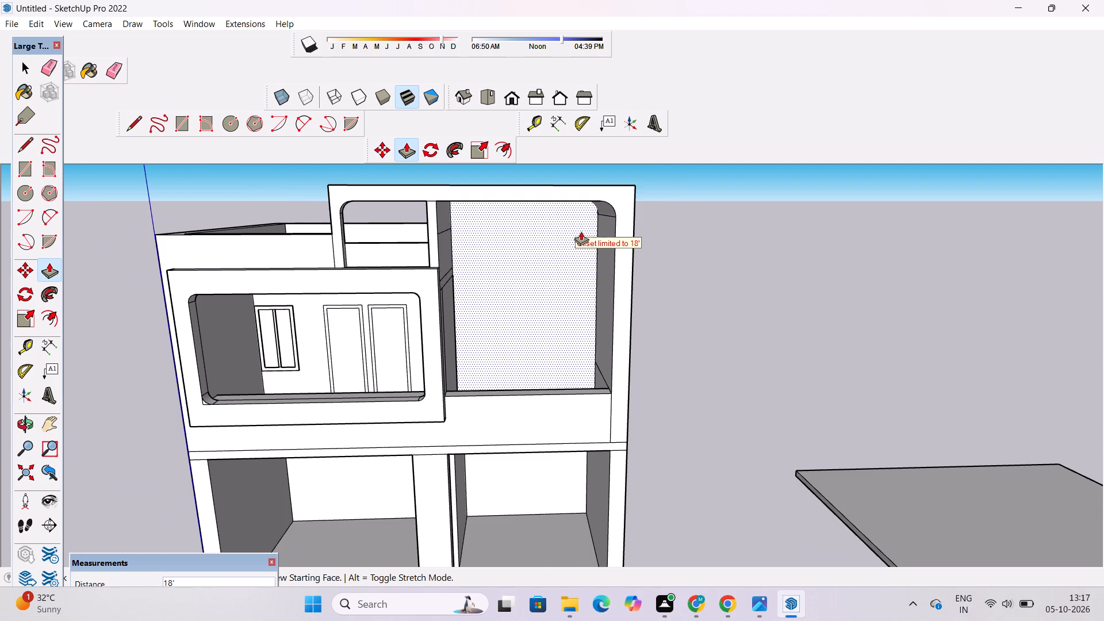
scroll(581, 231, up, 1)
click(443, 291)
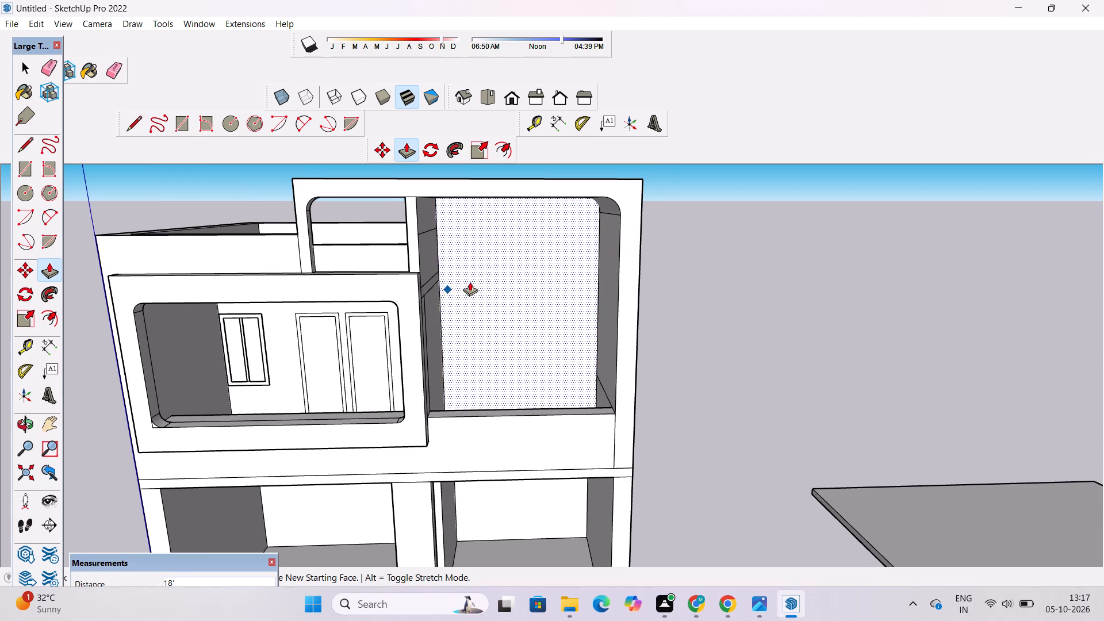
Deselect the back wall and examine the front elevation and the closed wall beside the slatted panel from the roof side.
key(o)
scroll(539, 263, down, 6)
drag(551, 330, 591, 197)
drag(611, 240, 611, 328)
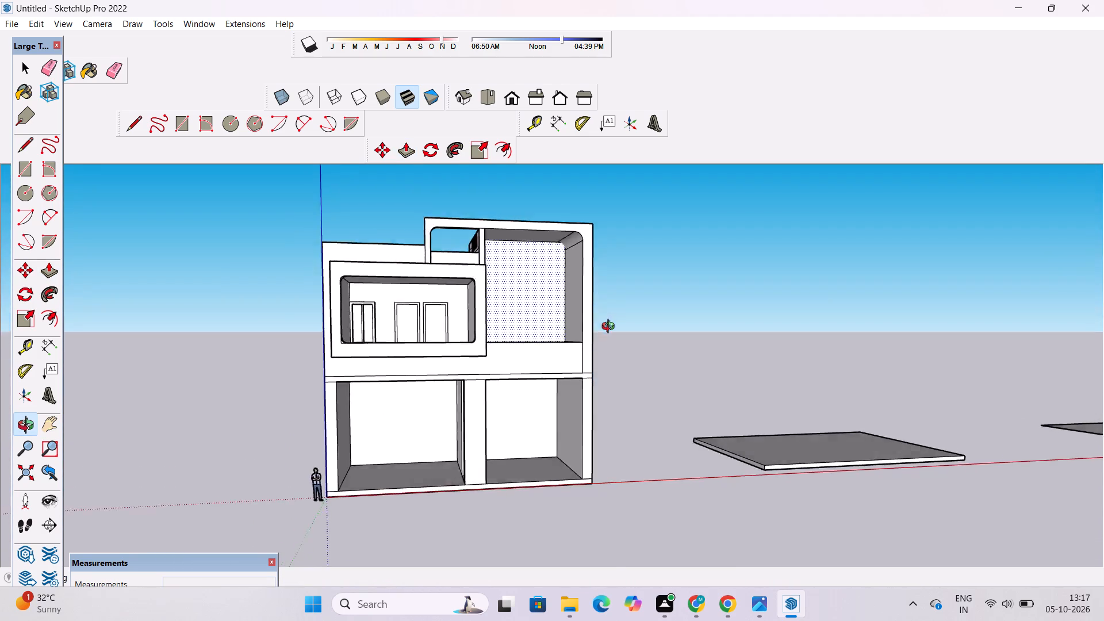
drag(611, 328, 562, 392)
drag(549, 388, 443, 453)
scroll(474, 330, up, 4)
drag(450, 348, 624, 369)
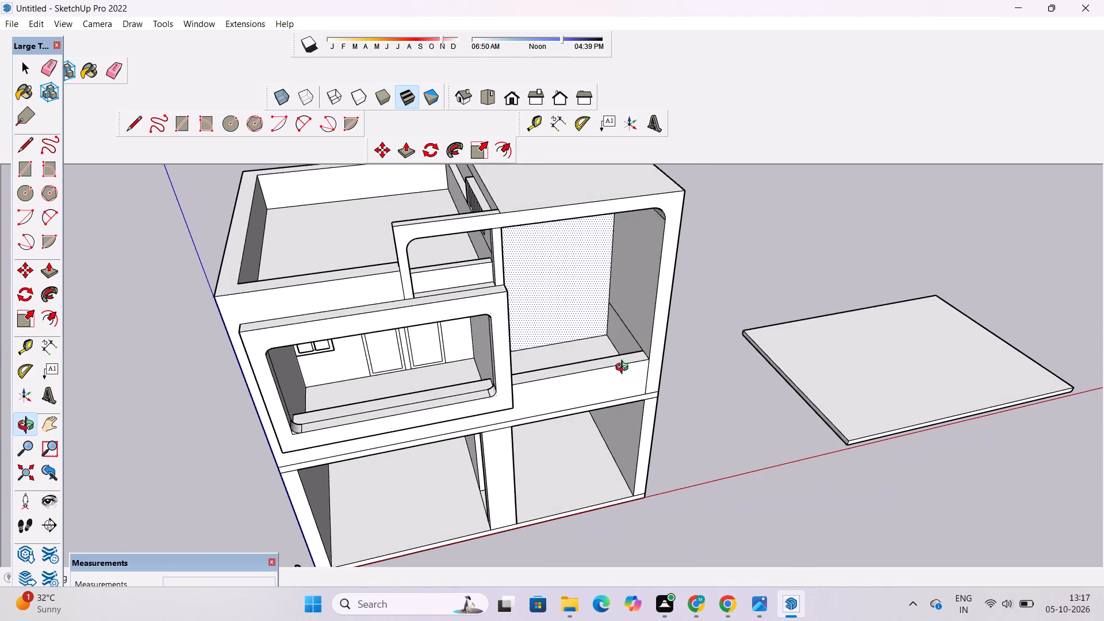
scroll(539, 350, down, 4)
drag(554, 355, 539, 294)
key(space)
click(706, 256)
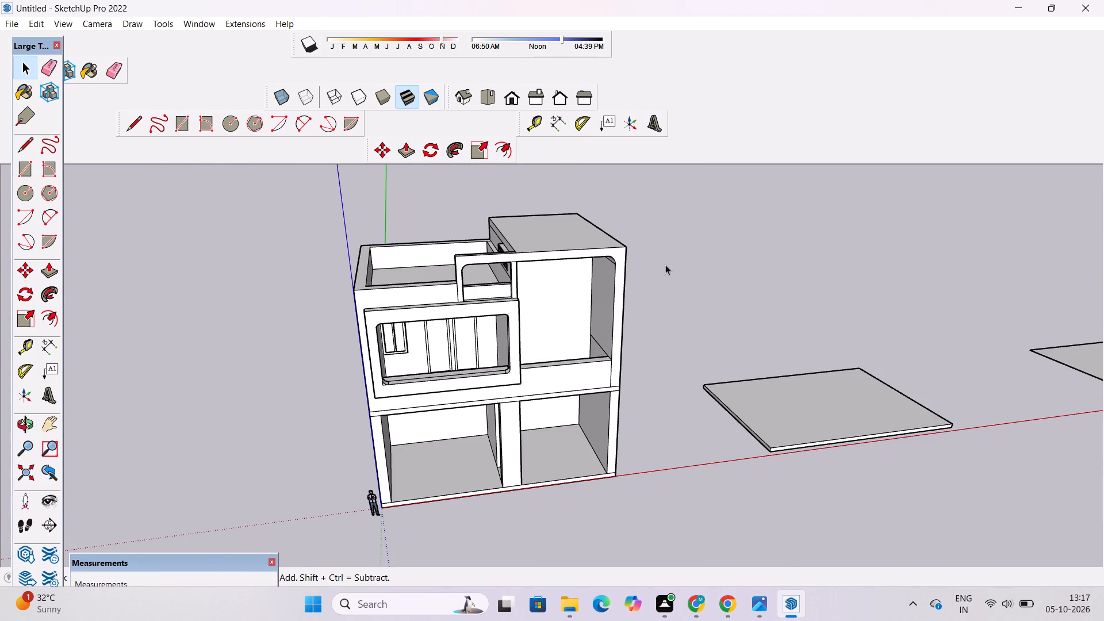
key(o)
drag(576, 337, 535, 300)
scroll(568, 316, up, 2)
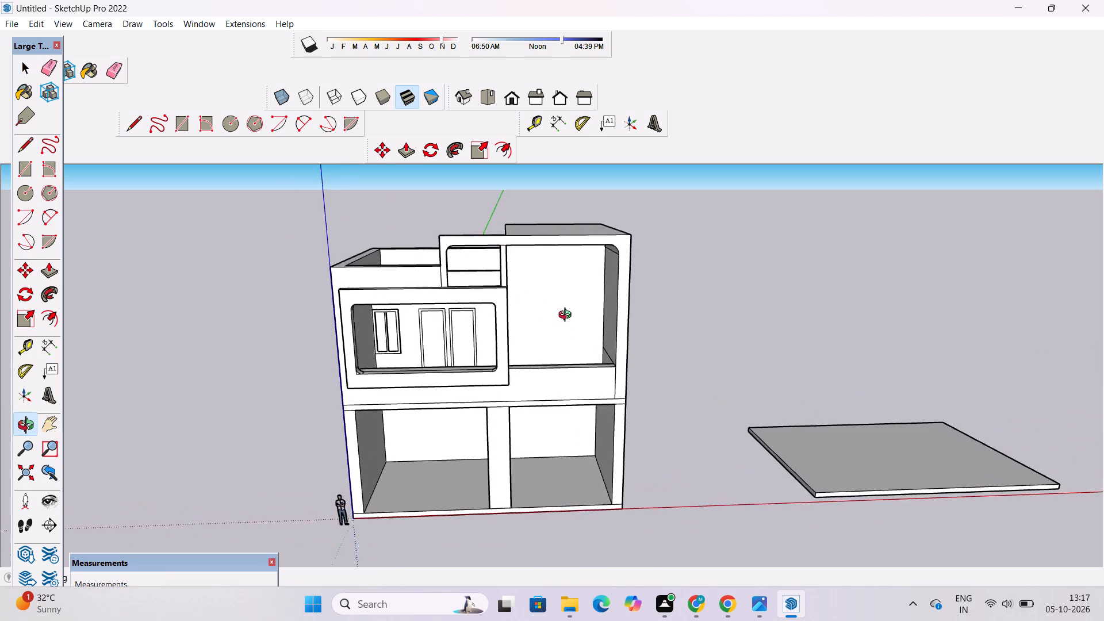
scroll(568, 316, up, 4)
drag(454, 313, 827, 379)
scroll(356, 315, up, 3)
drag(377, 316, 471, 335)
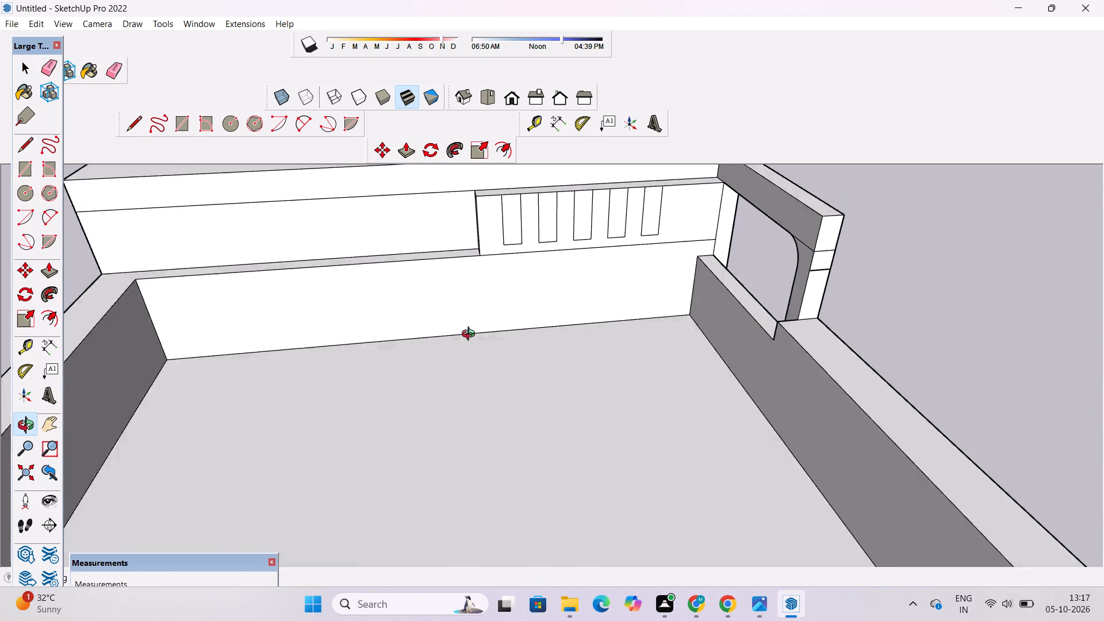
drag(471, 335, 619, 312)
drag(355, 323, 338, 382)
scroll(333, 358, down, 3)
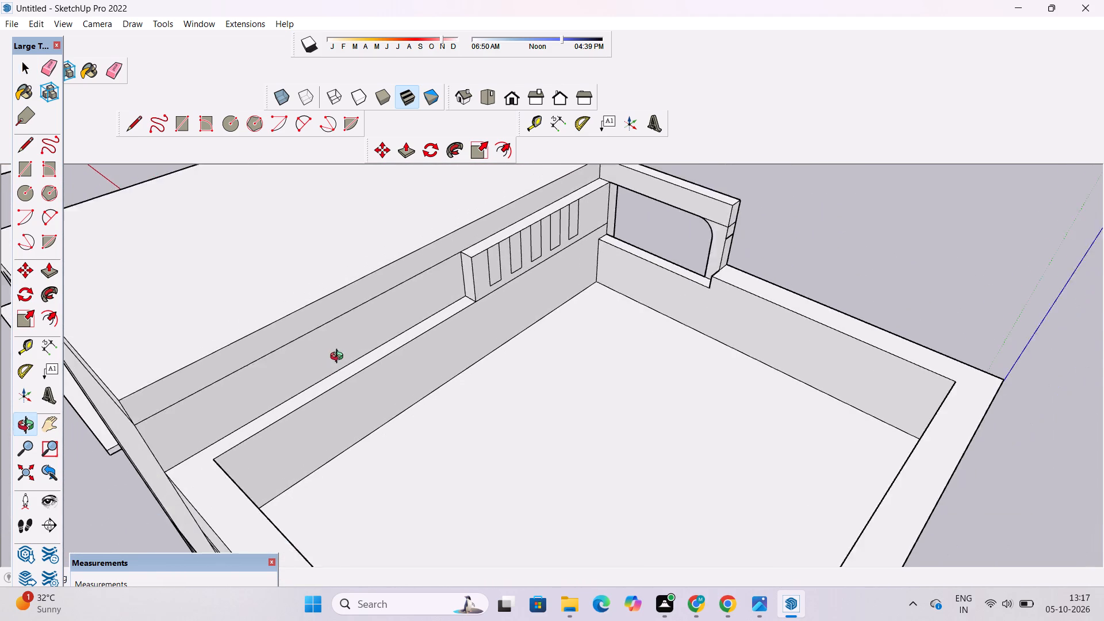
scroll(339, 358, down, 1)
Erase the upper horizontal seam line on the rear face of the front frame's outer post, above the roof parapet.
drag(538, 335, 329, 345)
scroll(347, 295, down, 5)
drag(766, 308, 412, 333)
scroll(467, 298, up, 4)
drag(553, 323, 661, 259)
scroll(543, 278, up, 4)
drag(533, 285, 656, 304)
scroll(600, 269, up, 3)
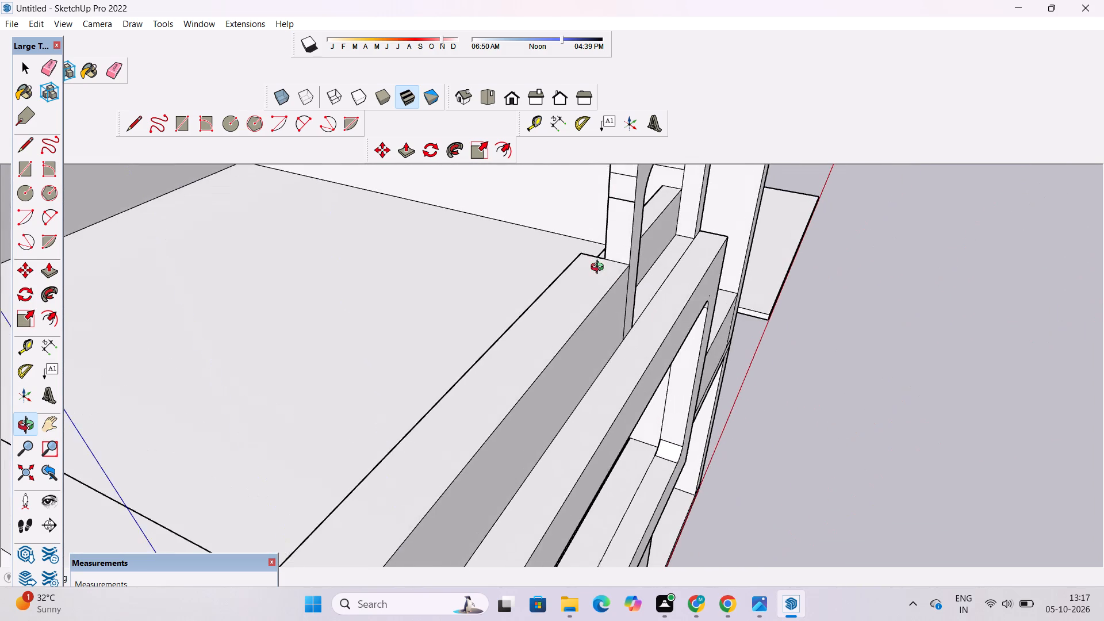
drag(599, 265, 537, 358)
scroll(540, 335, up, 4)
drag(545, 323, 605, 332)
key(e)
scroll(619, 293, up, 3)
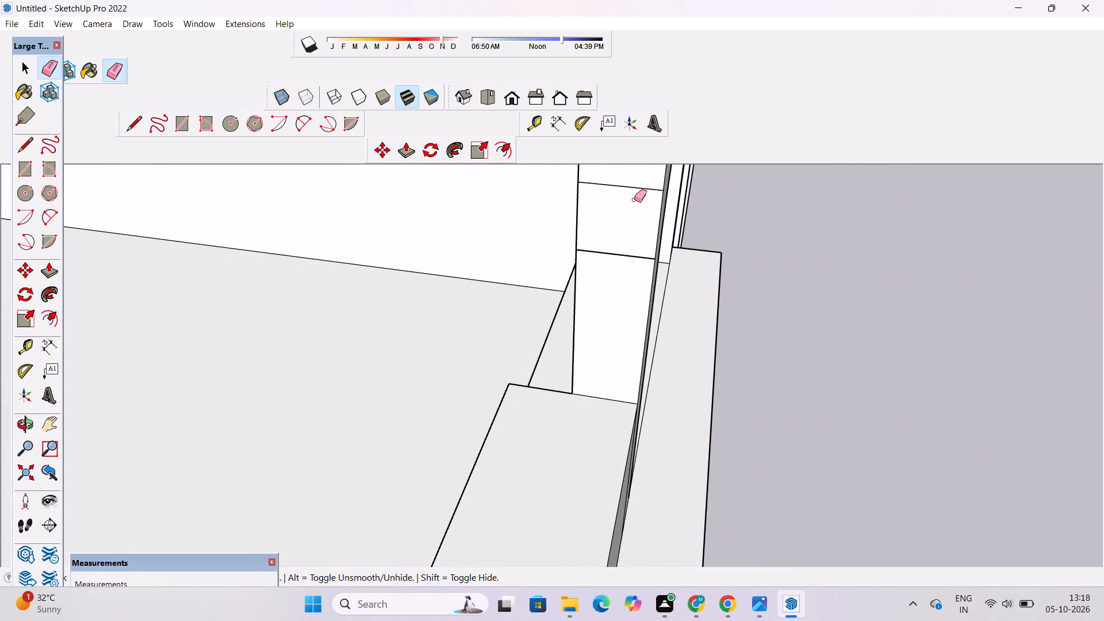
drag(636, 179, 635, 193)
Examine the remaining seam behind the front frame's outer post and the frame's opening from the front.
scroll(494, 290, down, 3)
scroll(584, 240, up, 4)
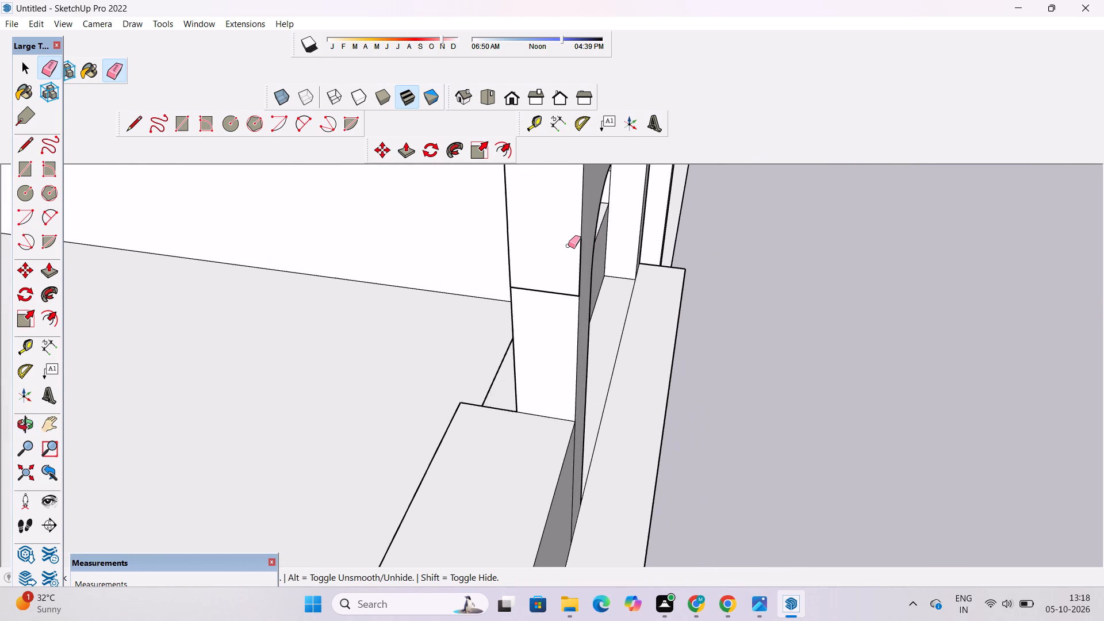
scroll(568, 246, up, 2)
key(o)
scroll(634, 266, up, 2)
drag(743, 259, 488, 283)
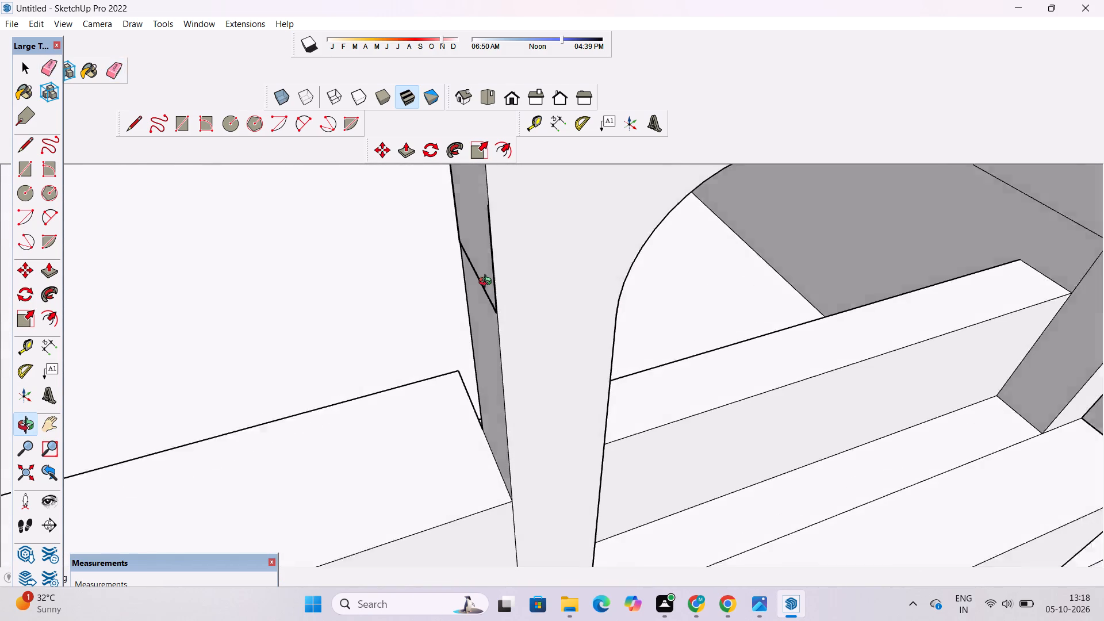
drag(488, 283, 486, 283)
scroll(463, 233, up, 10)
scroll(462, 233, down, 3)
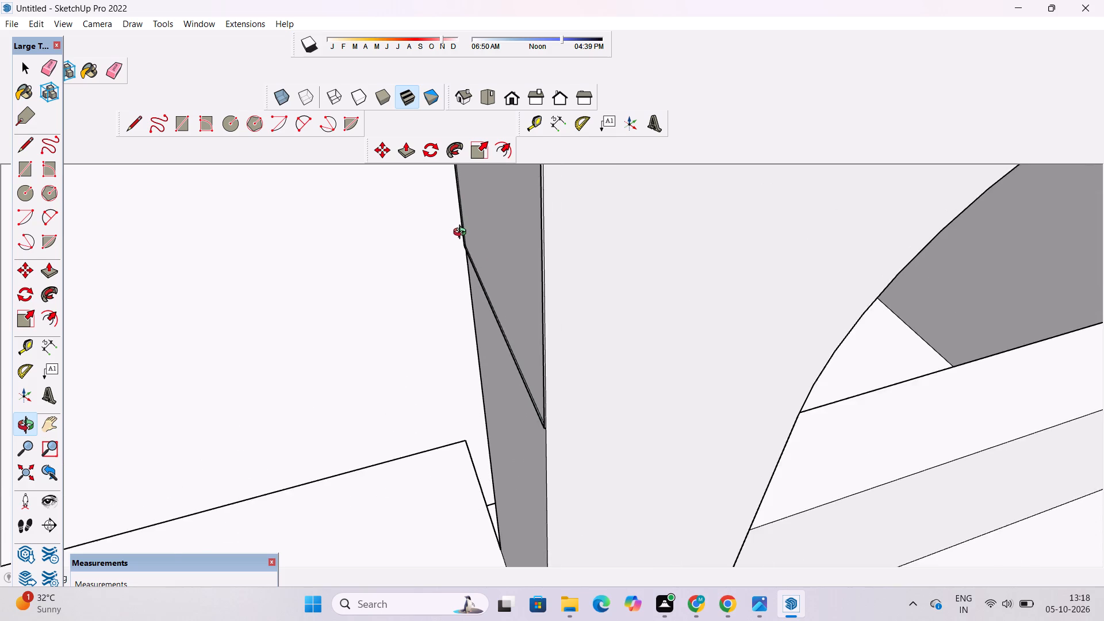
scroll(462, 233, down, 2)
drag(564, 296, 434, 319)
scroll(424, 302, down, 16)
drag(467, 327, 488, 247)
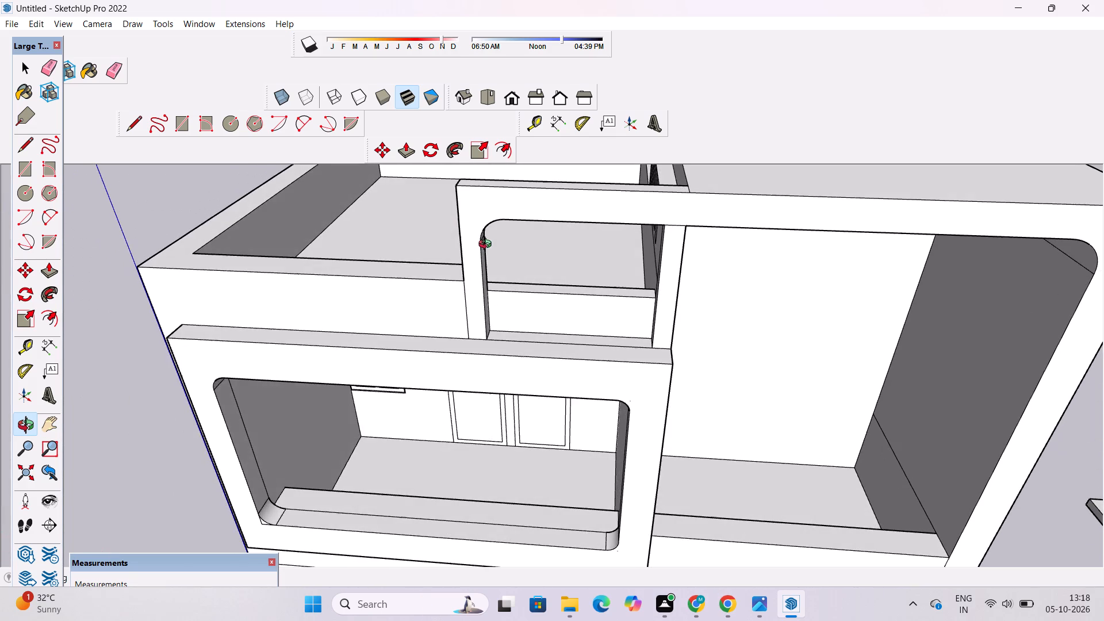
shift+drag(481, 275, 474, 355)
drag(471, 364, 490, 295)
Erase the lengthwise seam line on the balcony frame's top face, between the upper frame's two posts.
scroll(491, 286, down, 4)
scroll(487, 340, up, 1)
drag(512, 344, 550, 442)
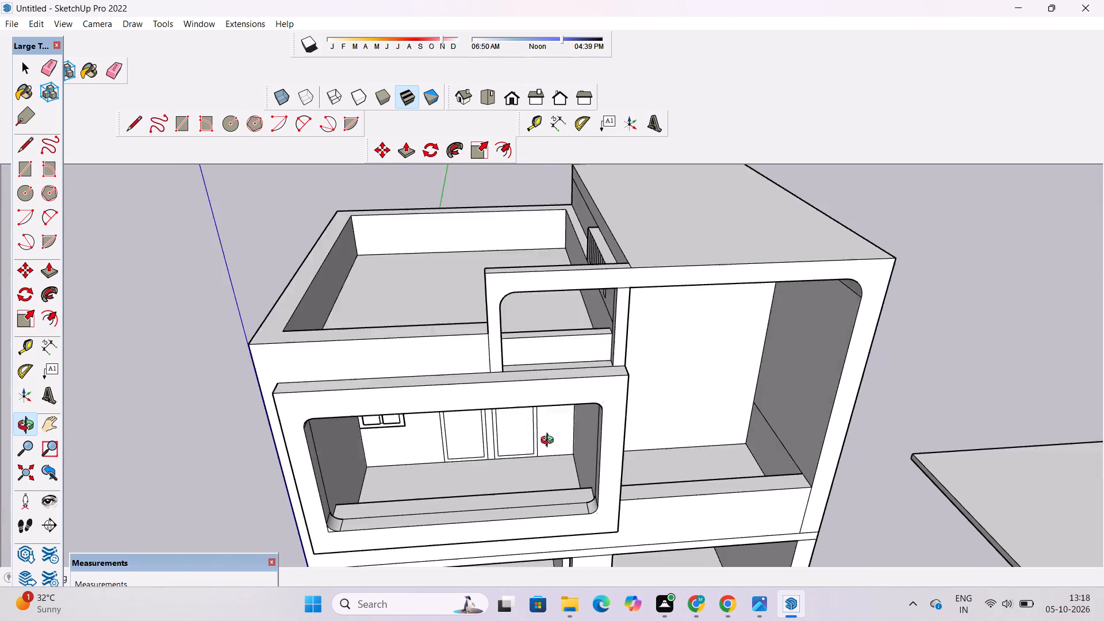
drag(550, 442, 555, 445)
scroll(574, 391, up, 1)
shift+drag(574, 387, 516, 260)
drag(519, 271, 554, 376)
scroll(515, 330, up, 4)
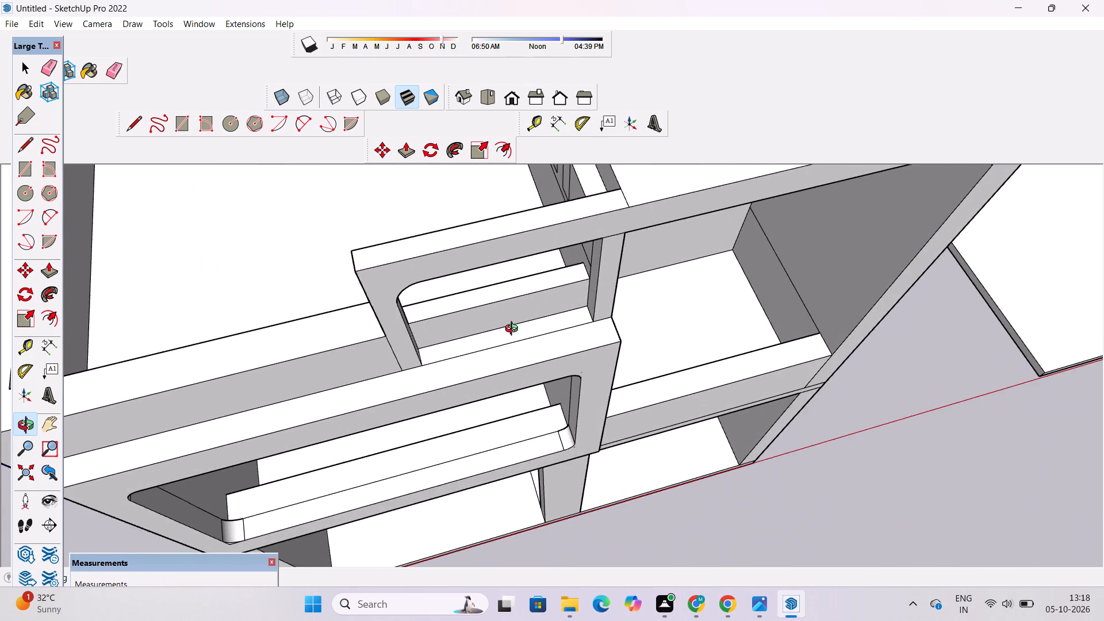
scroll(514, 330, up, 3)
key(e)
drag(537, 329, 540, 346)
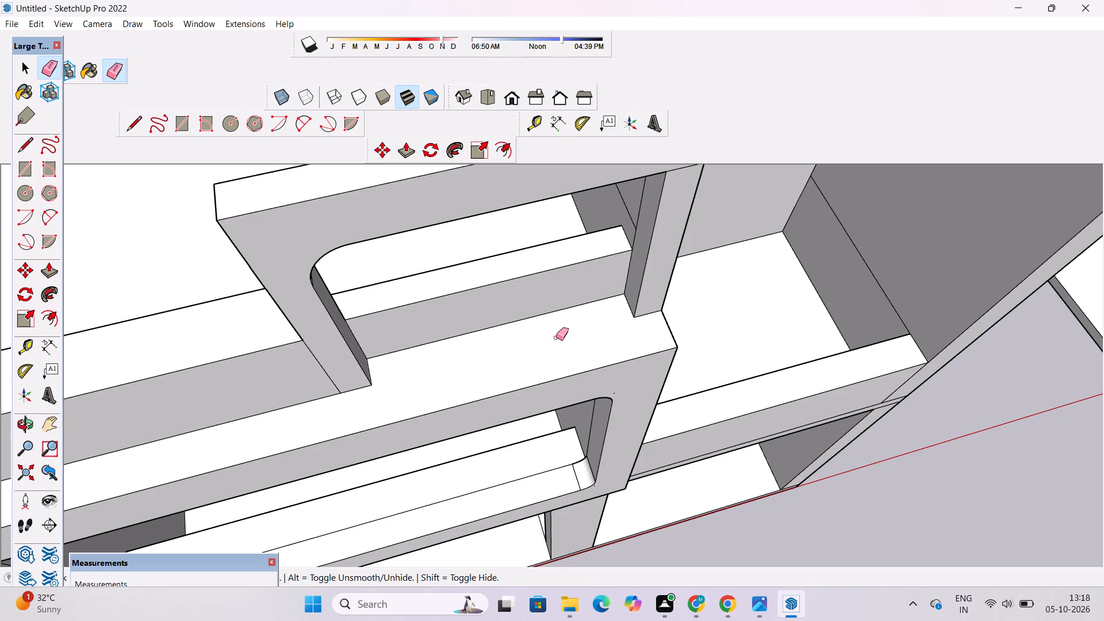
Erase the two lower horizontal seam lines and the vertical line on the terrace volume's inner side wall.
key(o)
scroll(549, 355, down, 12)
drag(653, 439, 578, 281)
scroll(546, 359, up, 1)
scroll(513, 320, down, 3)
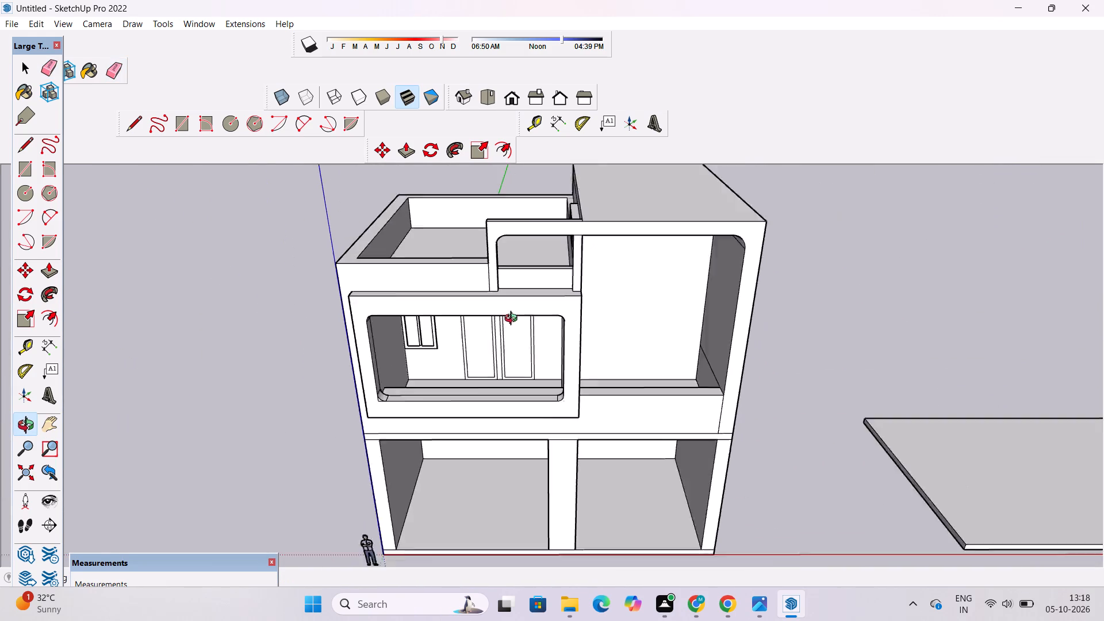
scroll(513, 320, down, 2)
shift+drag(568, 436, 497, 409)
scroll(531, 264, up, 4)
shift+drag(531, 264, 534, 309)
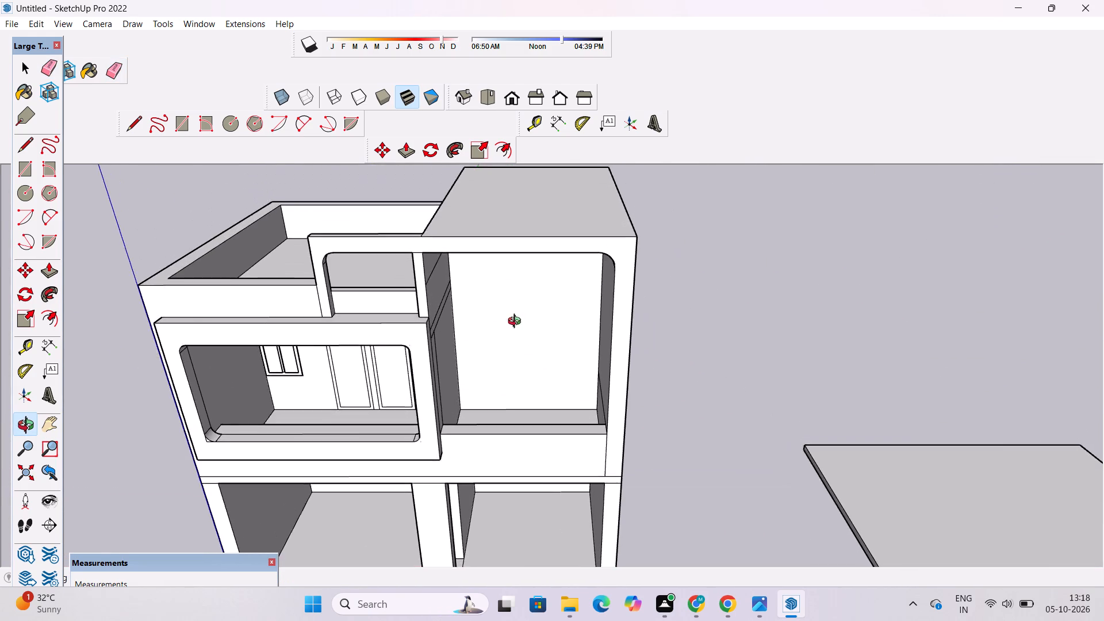
scroll(479, 336, up, 4)
drag(481, 345, 409, 344)
shift+drag(404, 344, 422, 339)
drag(415, 342, 405, 347)
scroll(405, 347, down, 2)
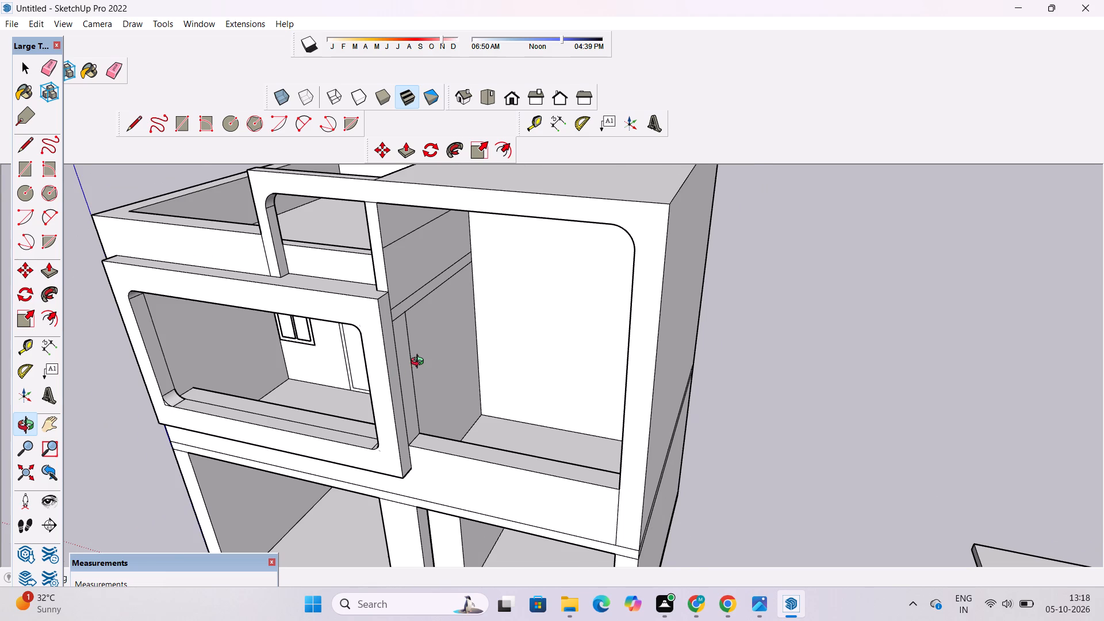
scroll(420, 363, up, 2)
key(e)
drag(409, 262, 406, 308)
drag(392, 279, 410, 324)
key(o)
drag(359, 340, 432, 340)
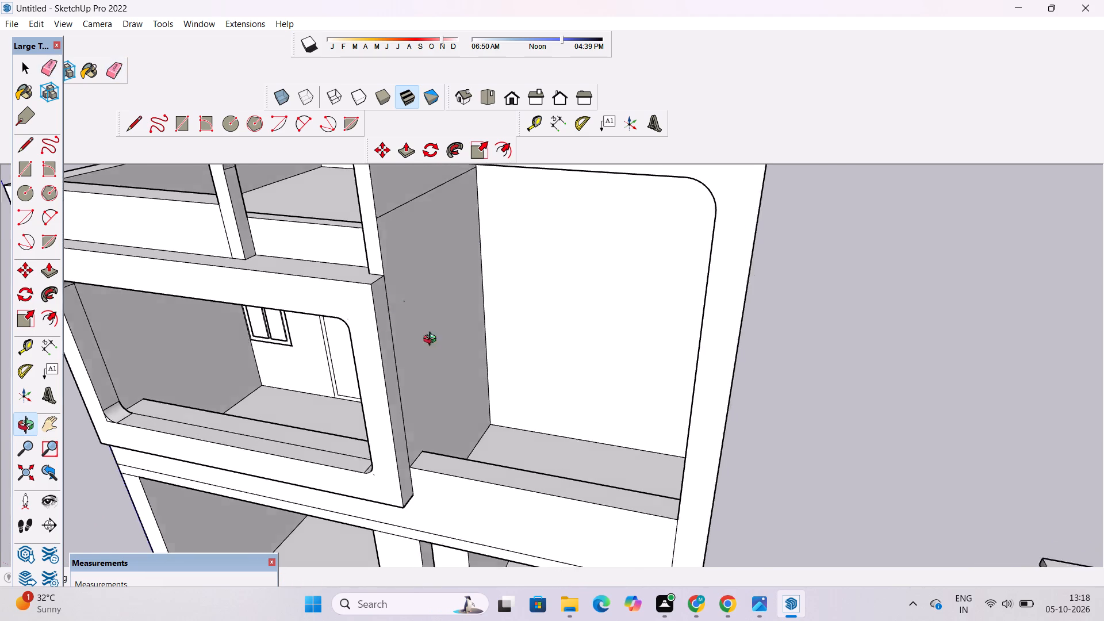
Erase the remaining slanted seam line across the upper part of the terrace volume's inner side wall.
drag(432, 340, 598, 348)
key(e)
scroll(680, 355, up, 3)
drag(683, 357, 670, 388)
key(o)
scroll(520, 294, down, 6)
drag(733, 399, 563, 285)
scroll(507, 241, down, 5)
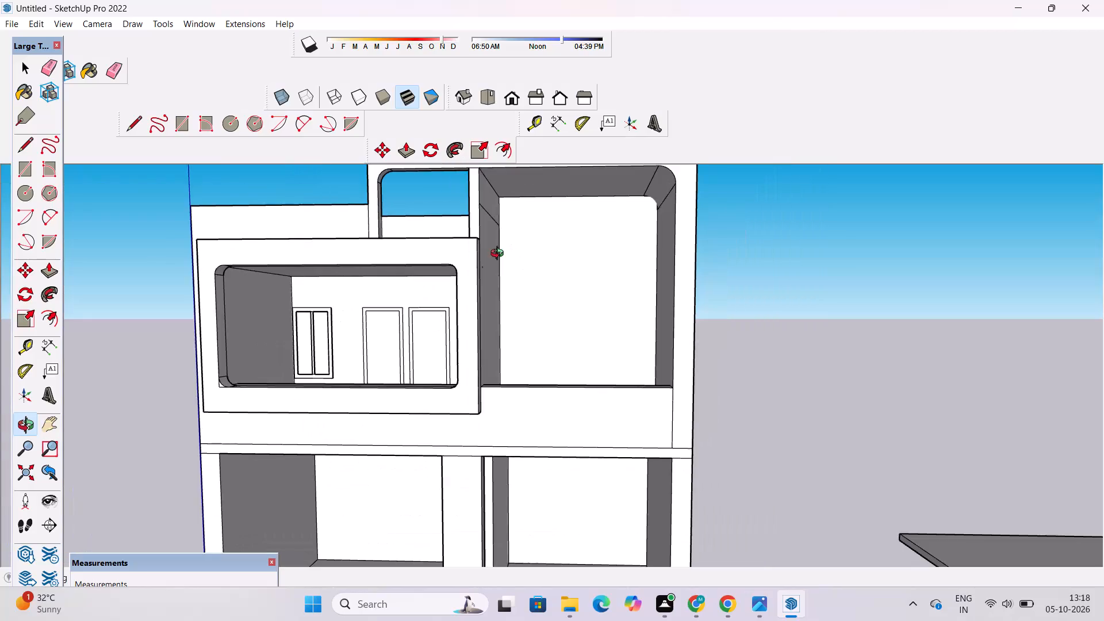
scroll(500, 255, down, 3)
scroll(516, 223, up, 7)
drag(500, 239, 497, 256)
scroll(480, 221, up, 8)
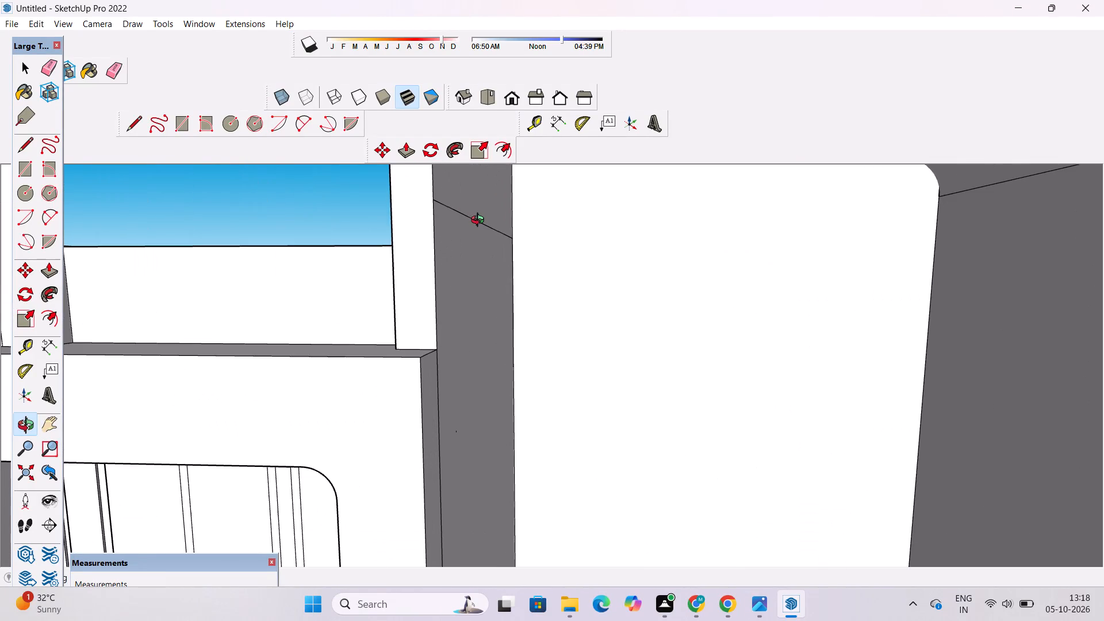
key(e)
scroll(480, 221, up, 3)
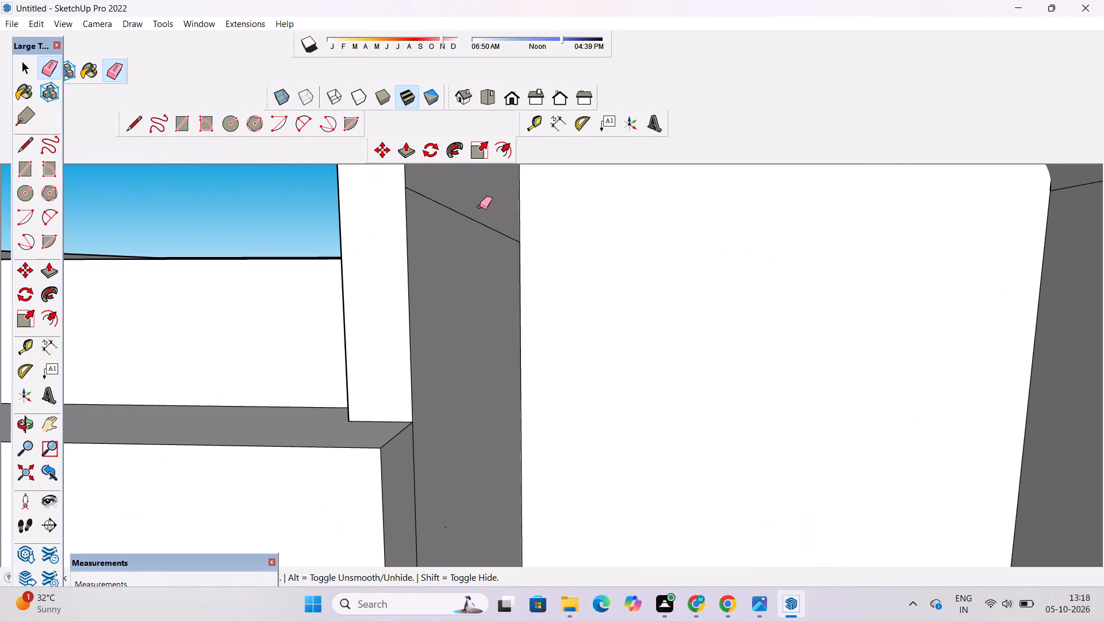
drag(466, 206, 463, 234)
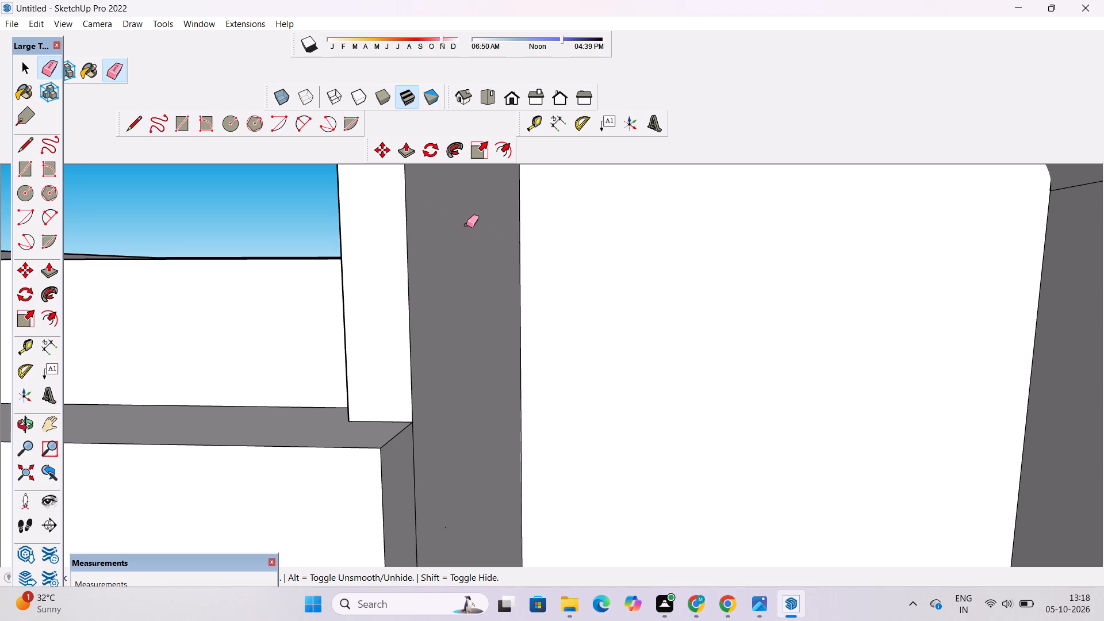
Examine the house's front facade, including the balcony frame, terrace opening and roofs, from several angles and distances.
key(o)
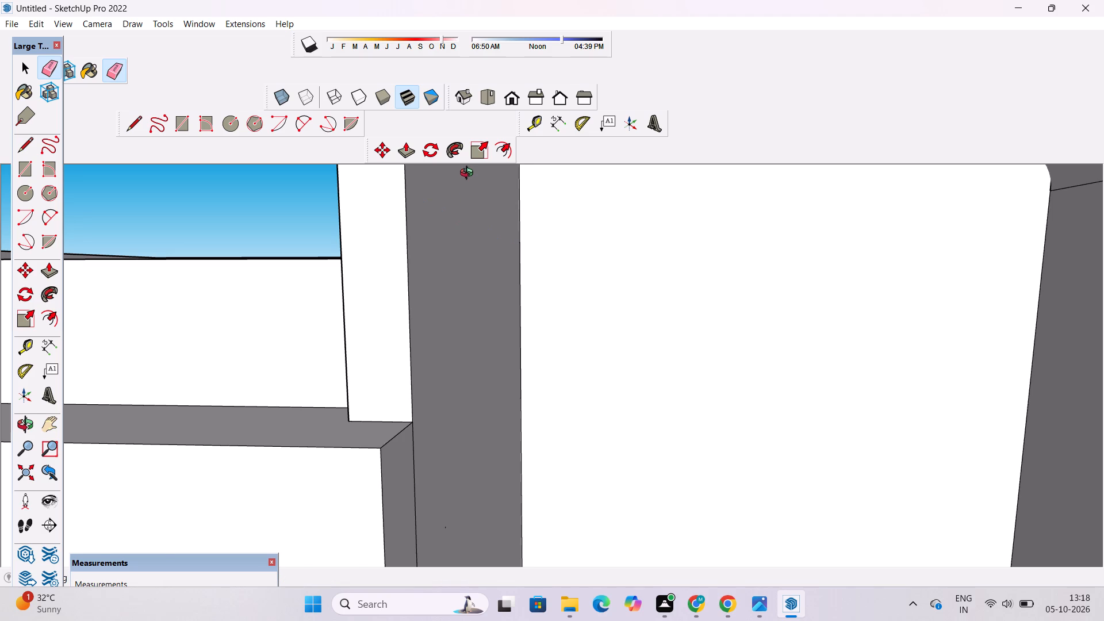
scroll(469, 174, down, 16)
scroll(443, 274, down, 6)
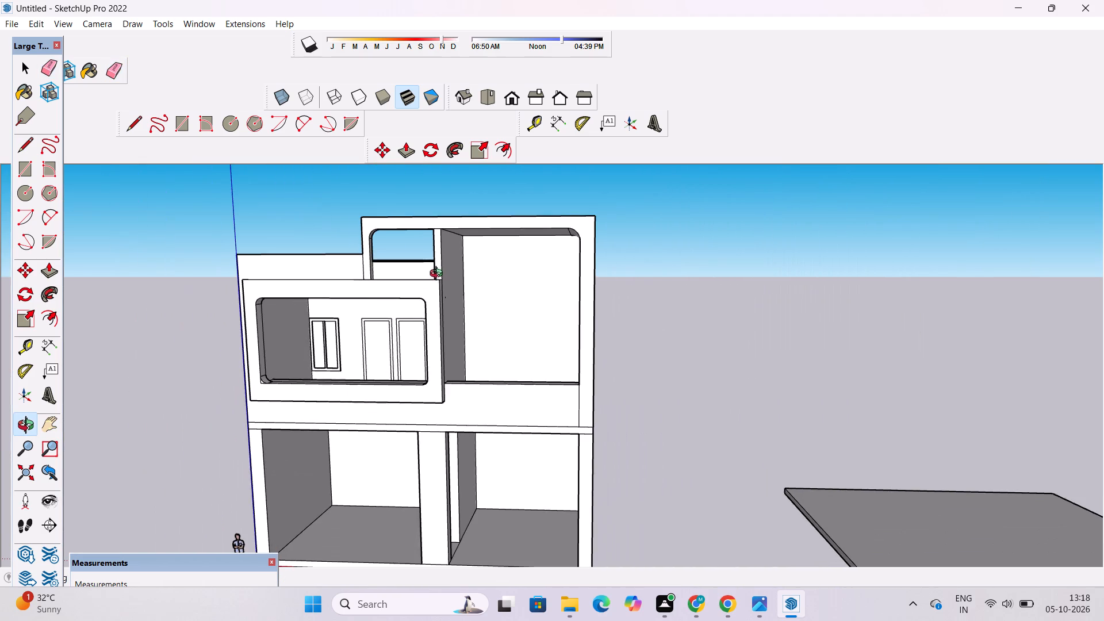
drag(439, 275, 535, 319)
drag(498, 357, 545, 351)
shift+drag(520, 389, 546, 320)
drag(553, 317, 481, 336)
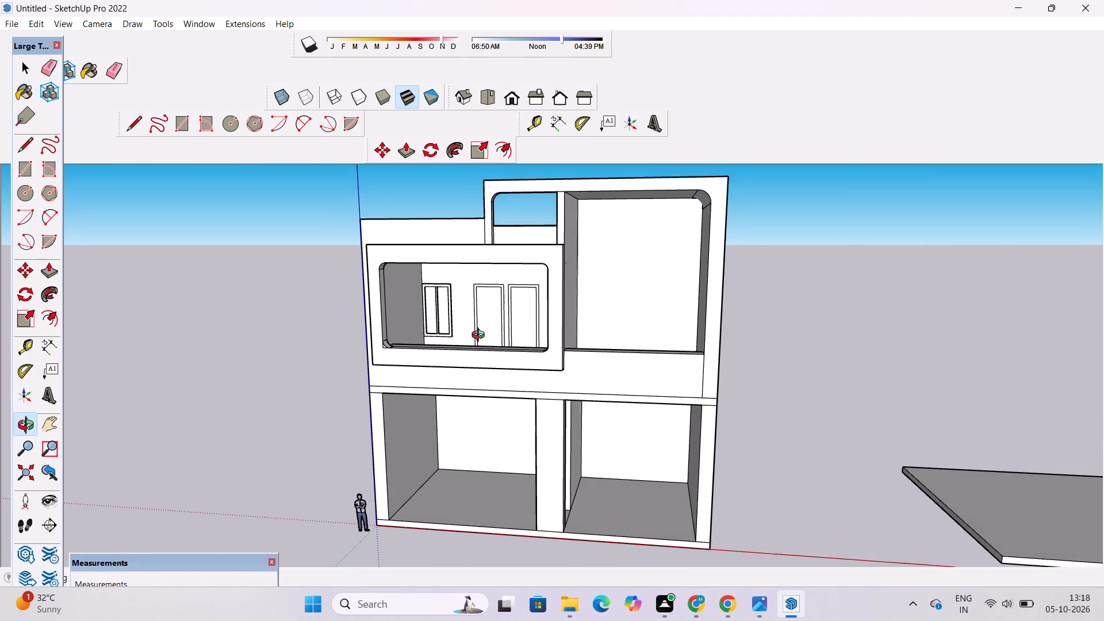
scroll(481, 336, down, 5)
shift+drag(494, 303, 494, 366)
scroll(493, 408, up, 3)
shift+drag(493, 413, 493, 359)
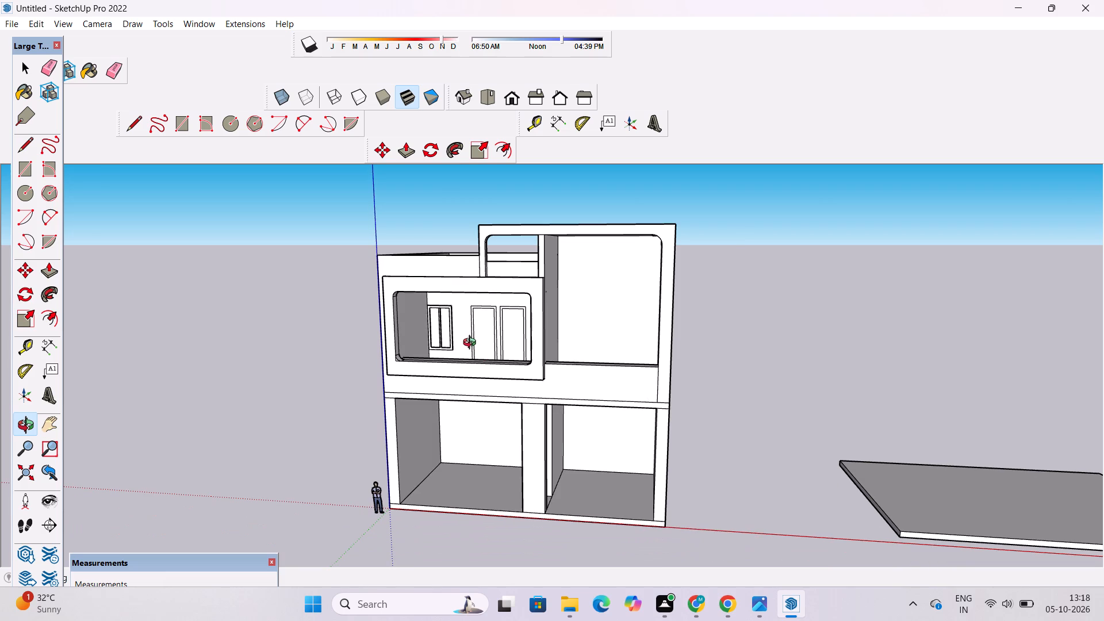
scroll(471, 344, up, 8)
drag(392, 356, 503, 358)
scroll(501, 320, down, 4)
drag(618, 298, 582, 224)
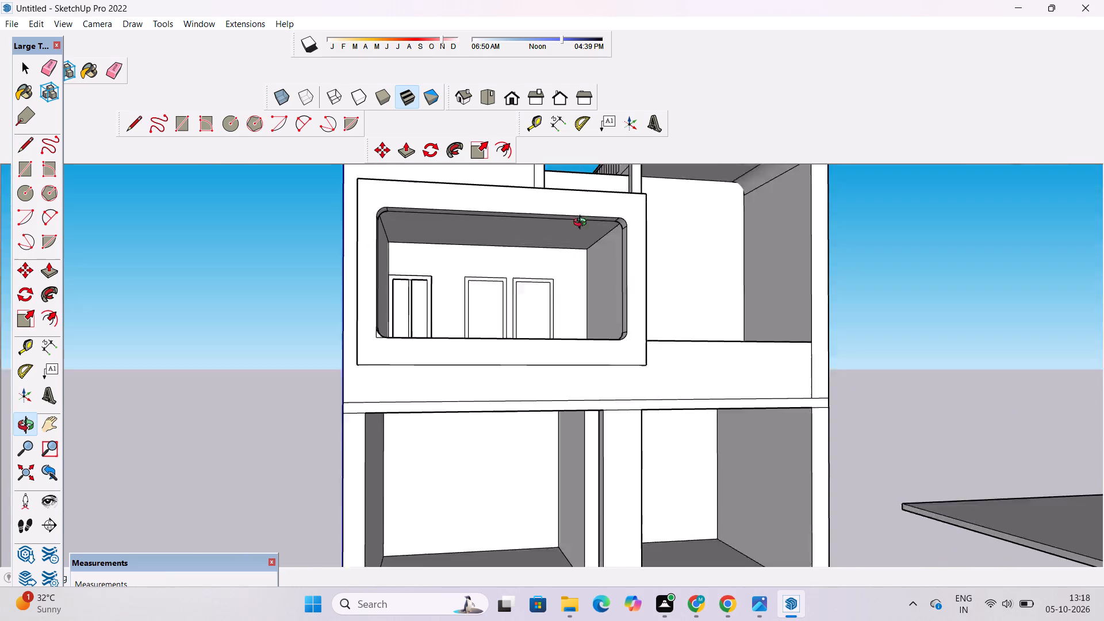
drag(582, 224, 569, 186)
drag(568, 186, 480, 344)
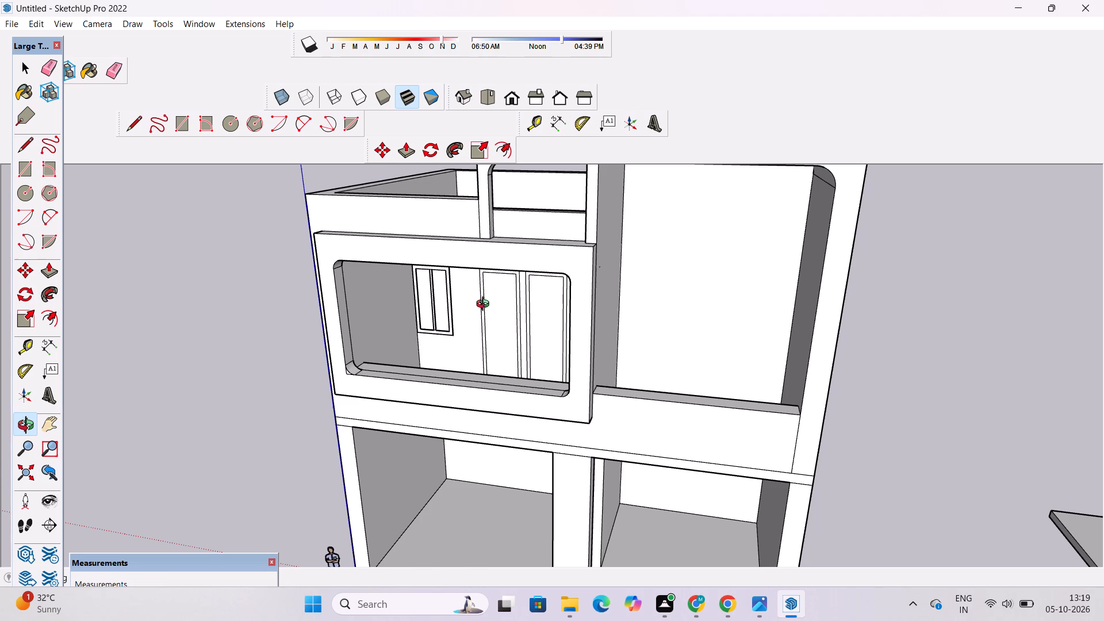
scroll(485, 305, down, 9)
drag(473, 343, 530, 359)
scroll(545, 348, up, 5)
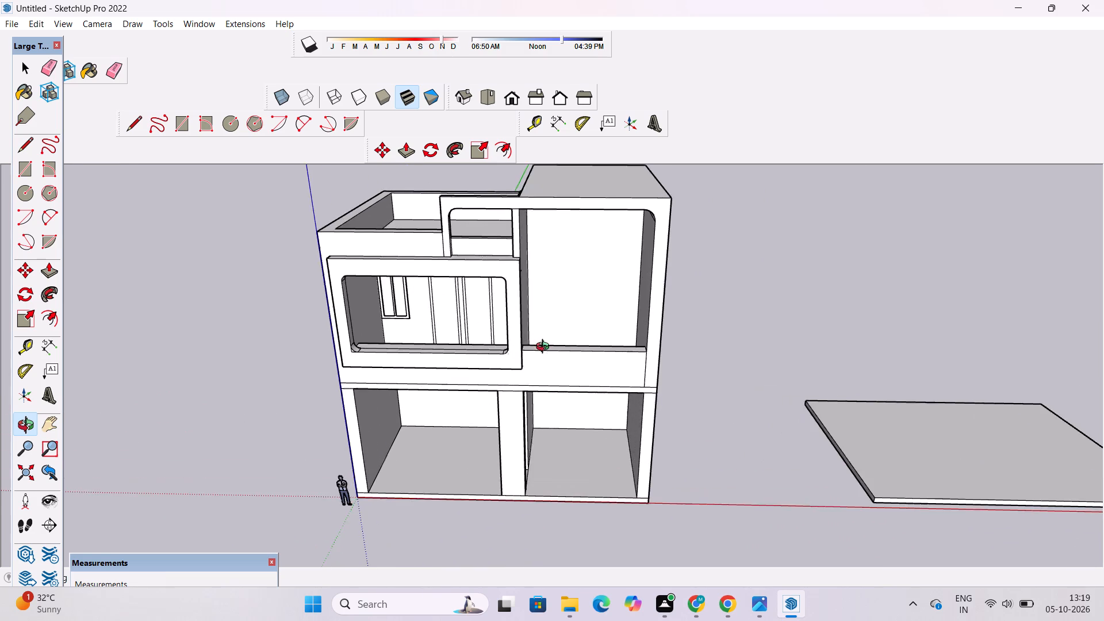
shift+drag(542, 348, 538, 365)
drag(521, 389, 555, 227)
scroll(557, 231, up, 4)
drag(591, 252, 563, 340)
scroll(572, 314, down, 2)
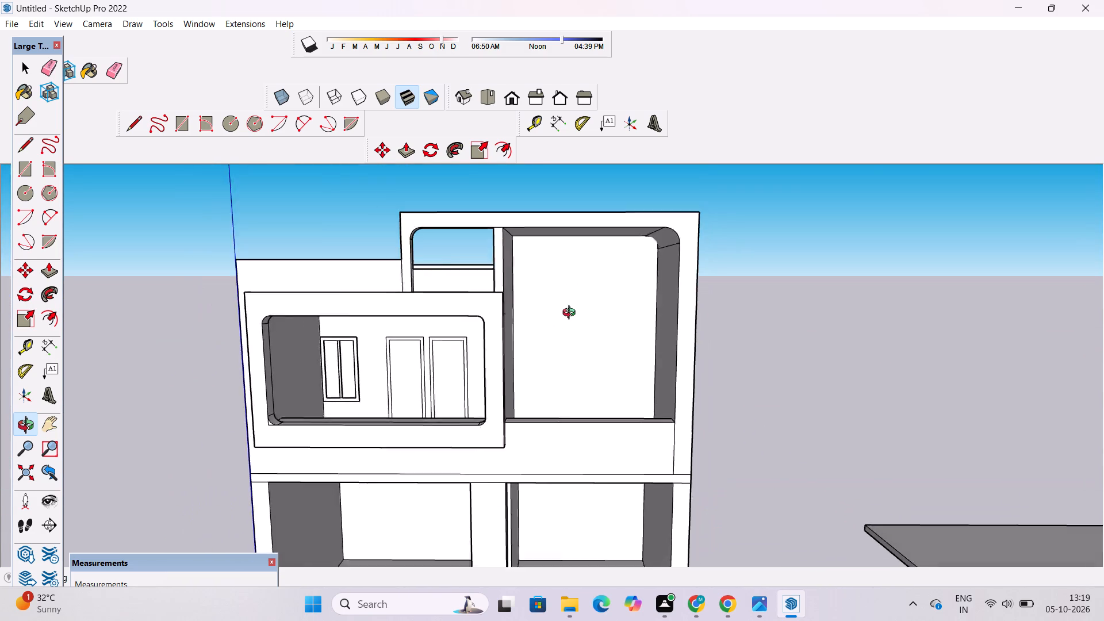
scroll(572, 314, down, 8)
scroll(580, 312, up, 5)
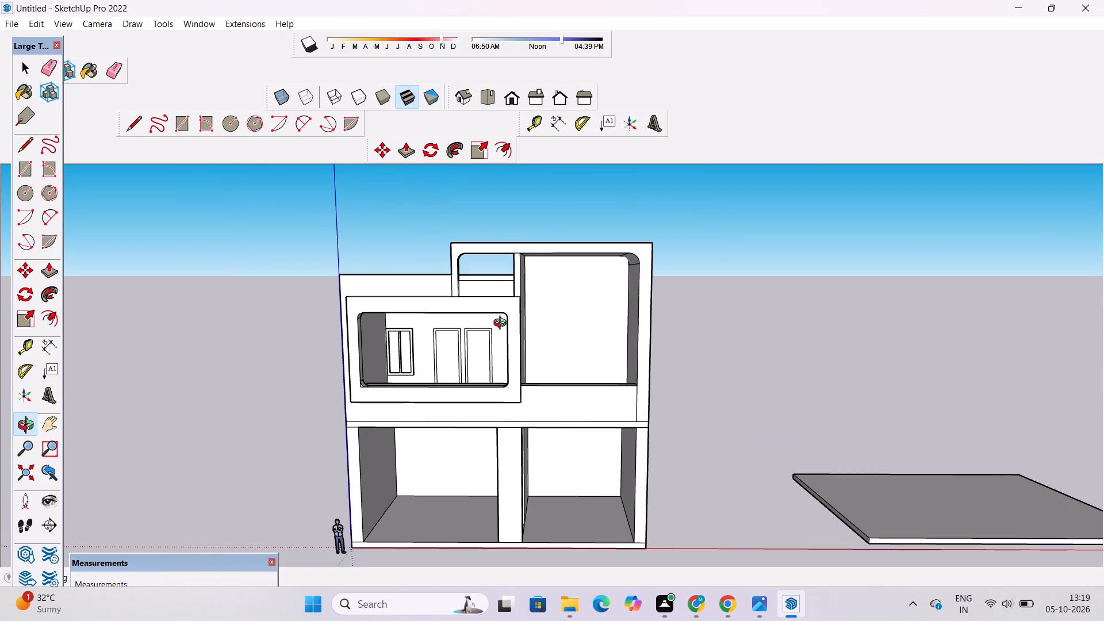
scroll(509, 321, down, 3)
drag(554, 329, 559, 369)
scroll(559, 374, up, 3)
shift+drag(564, 375, 534, 280)
drag(535, 276, 535, 332)
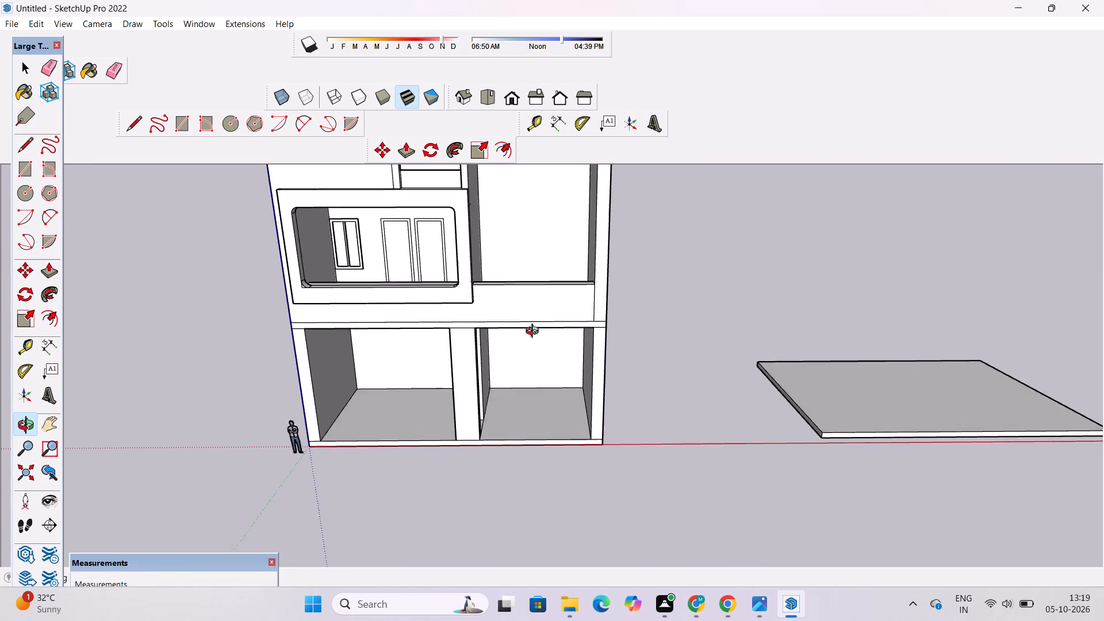
drag(535, 332, 535, 359)
scroll(503, 277, up, 4)
shift+drag(503, 277, 509, 393)
drag(509, 398, 518, 328)
scroll(517, 370, down, 3)
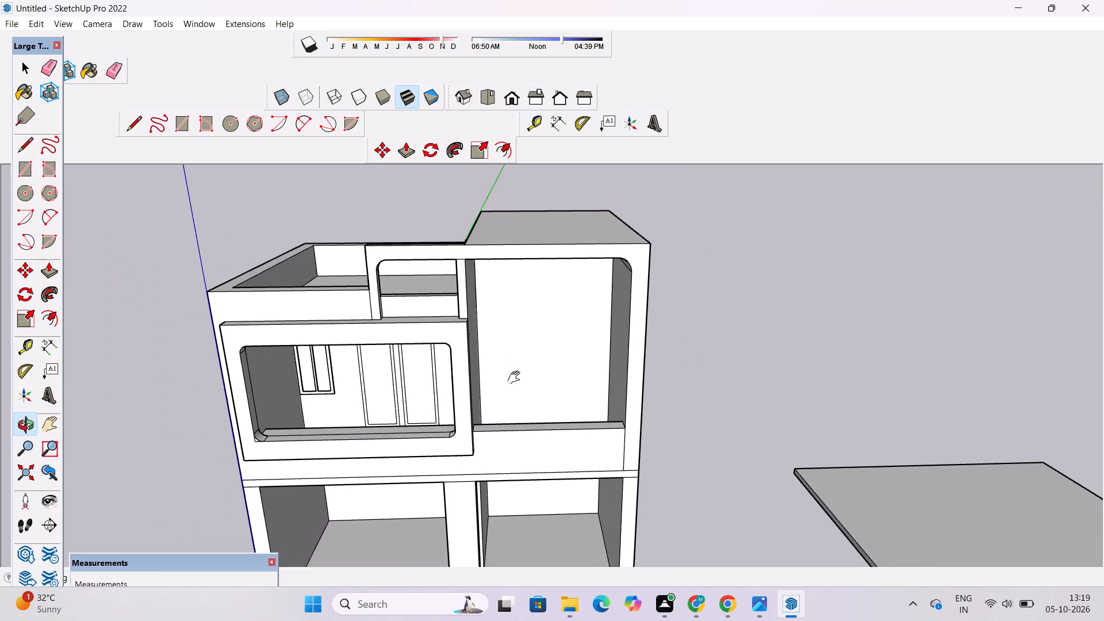
shift+drag(516, 378, 486, 394)
shift+drag(484, 389, 484, 371)
Draw a window rectangle about 8' 11" high by 6' 3" wide on the terrace's back wall, its top aligned with the balcony doors' tops.
key(r)
scroll(470, 382, down, 3)
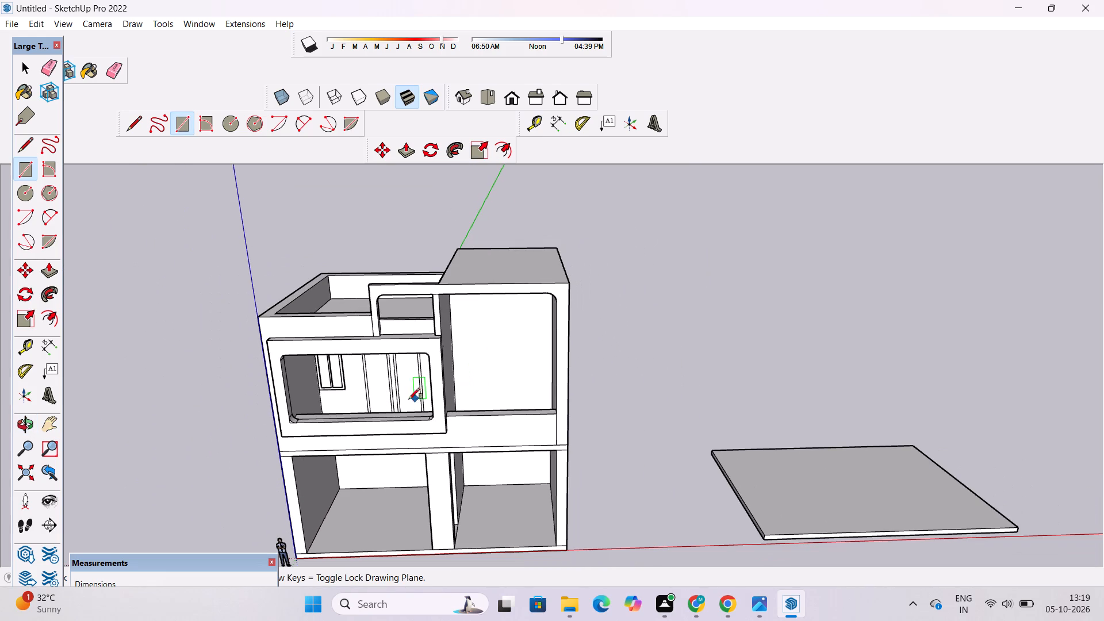
scroll(378, 403, up, 18)
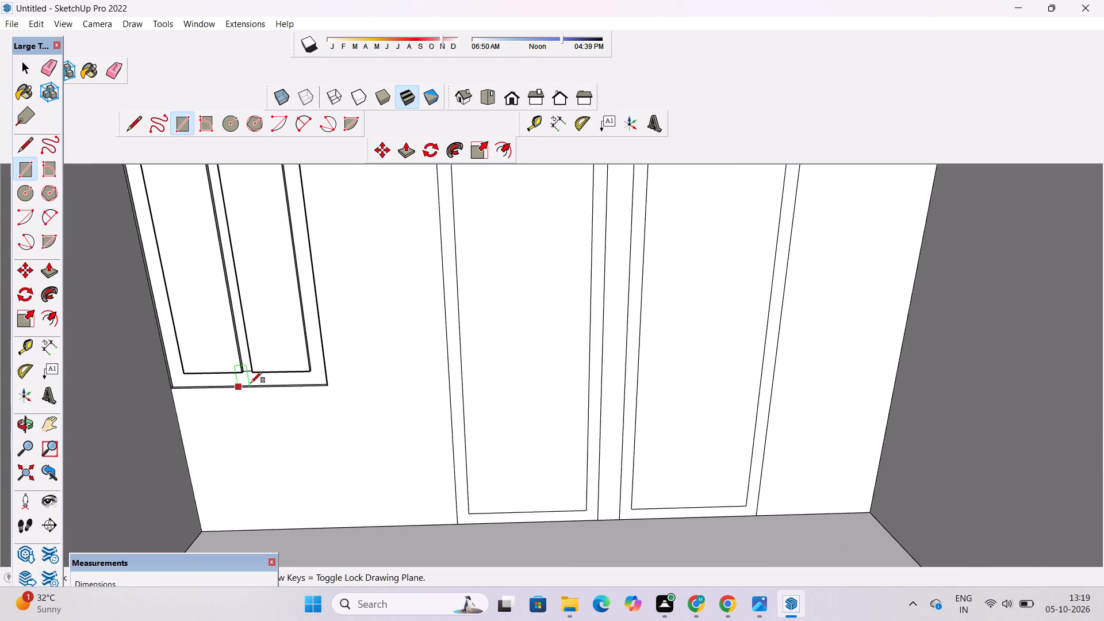
scroll(327, 388, down, 5)
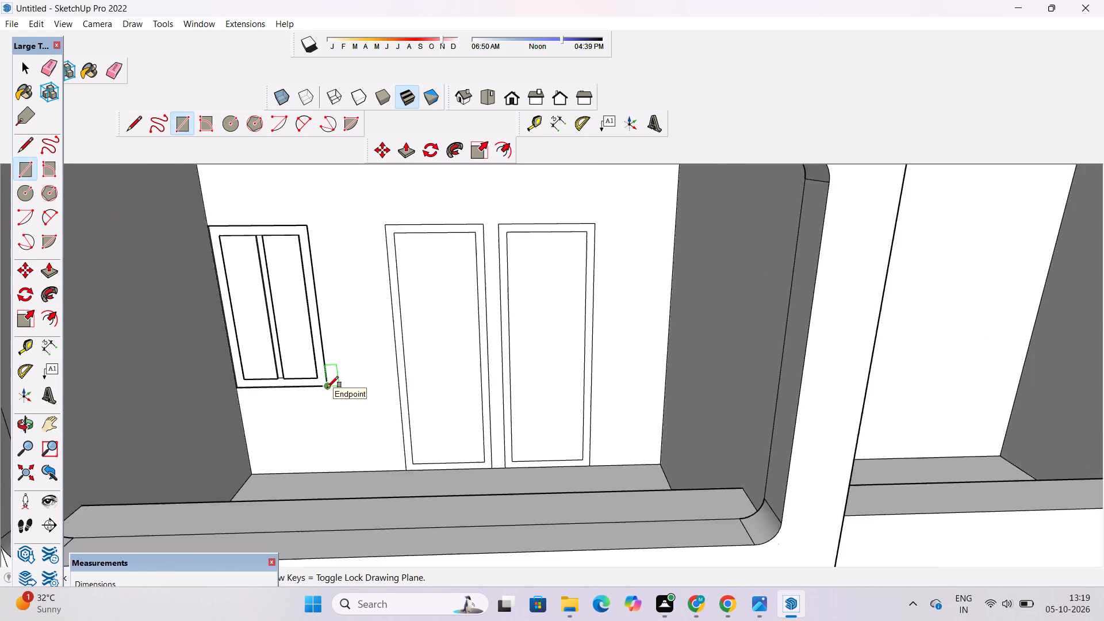
scroll(327, 388, down, 7)
scroll(569, 369, up, 4)
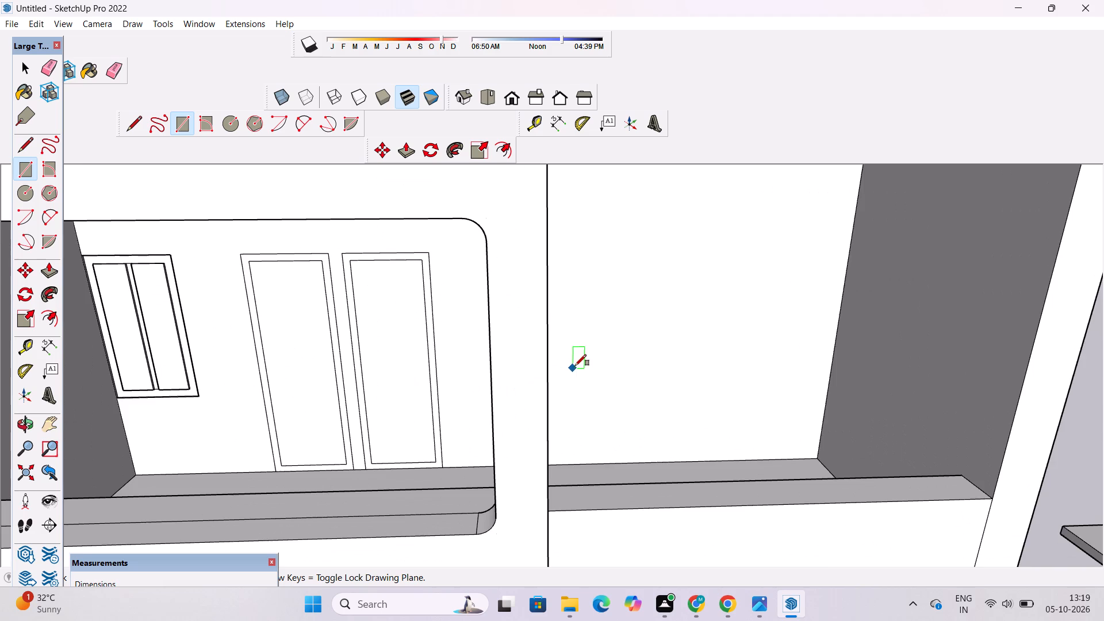
scroll(575, 366, up, 1)
scroll(615, 370, down, 5)
scroll(875, 387, up, 4)
scroll(671, 393, up, 2)
scroll(601, 347, down, 3)
scroll(513, 346, down, 3)
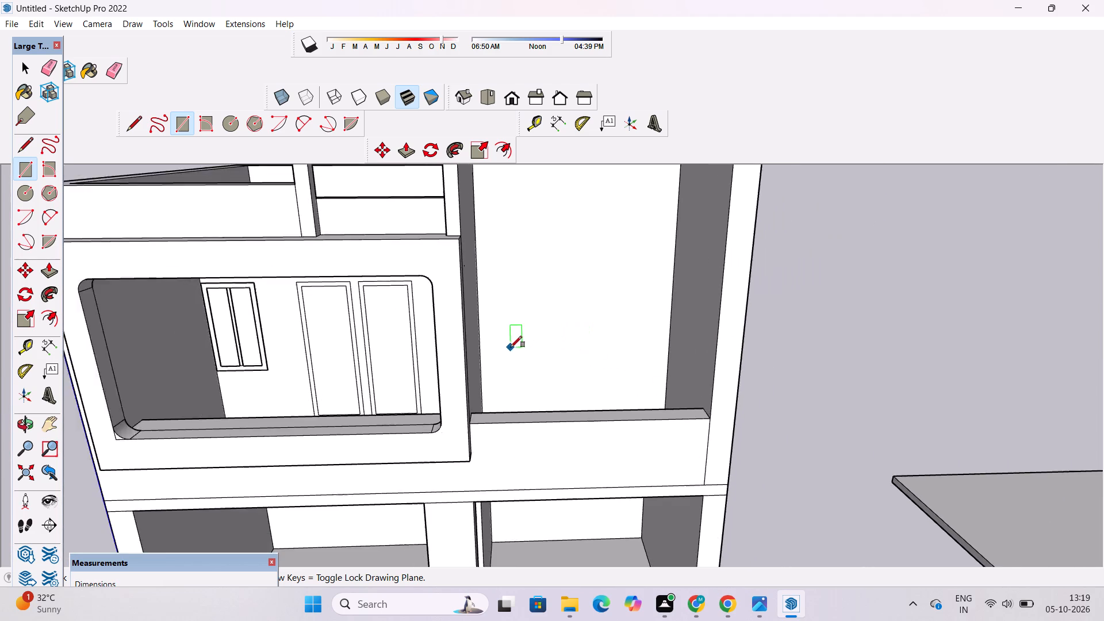
scroll(511, 347, down, 1)
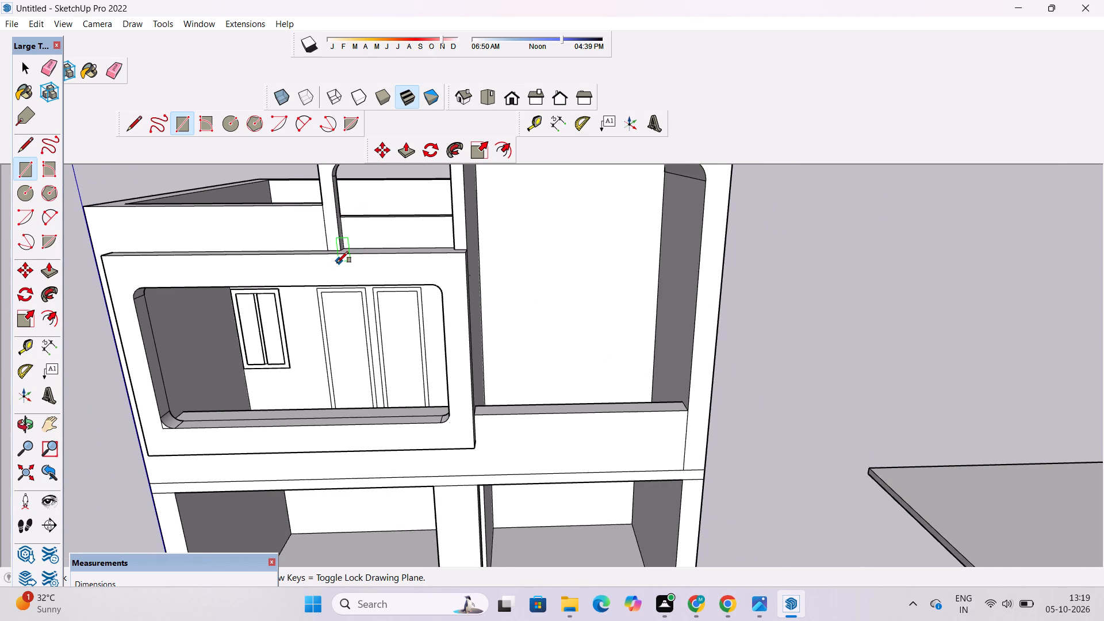
scroll(337, 263, down, 5)
scroll(434, 306, up, 4)
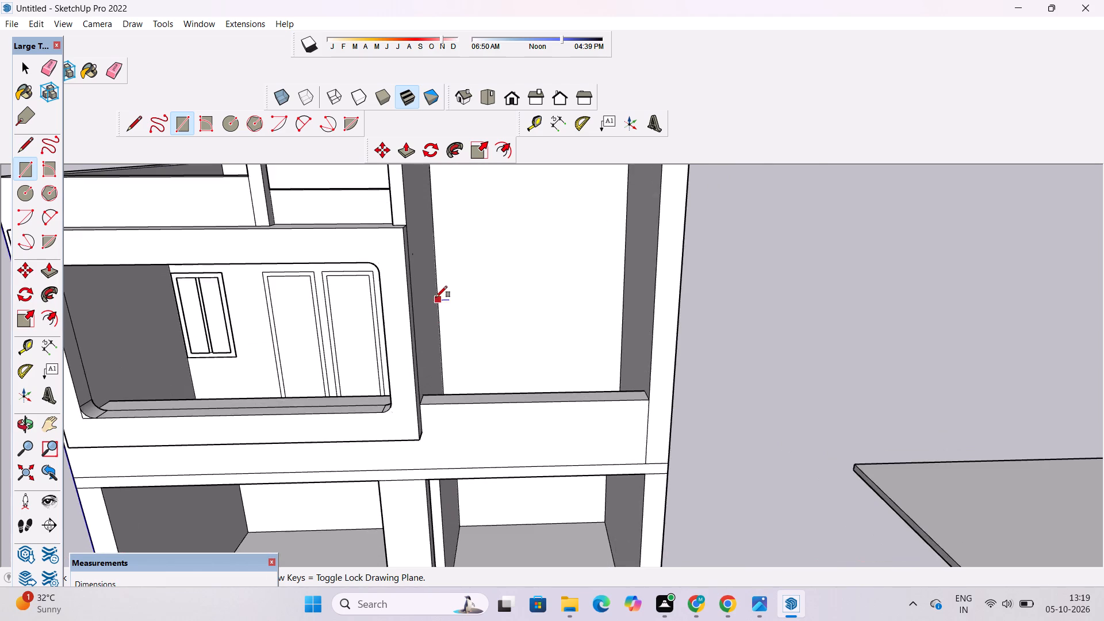
scroll(436, 297, up, 6)
scroll(446, 257, down, 2)
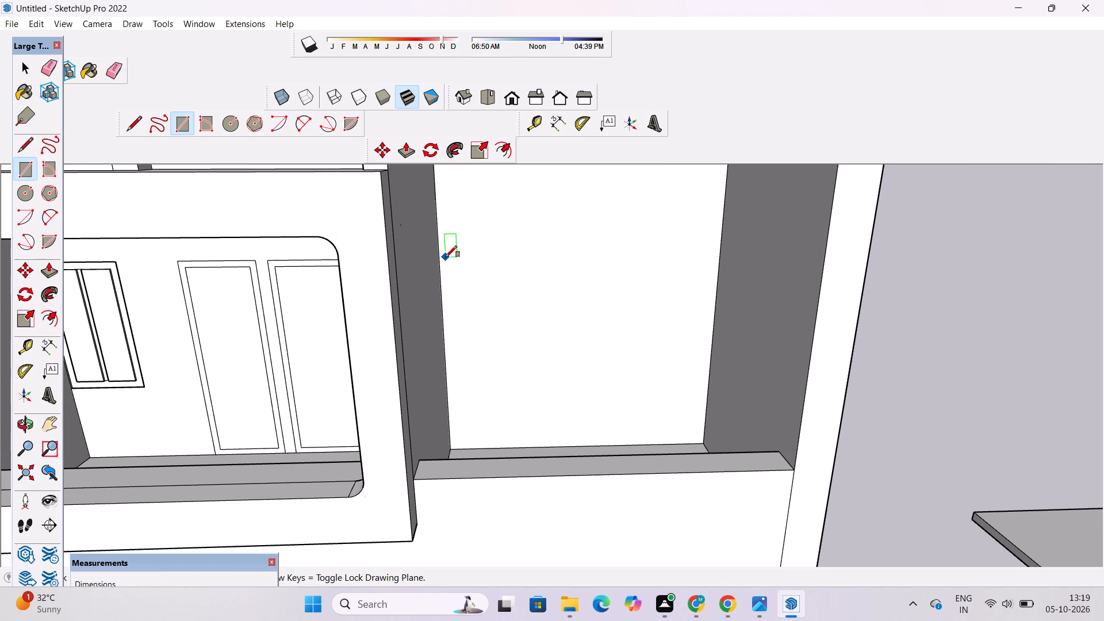
scroll(446, 257, down, 2)
scroll(424, 267, up, 4)
scroll(338, 269, up, 3)
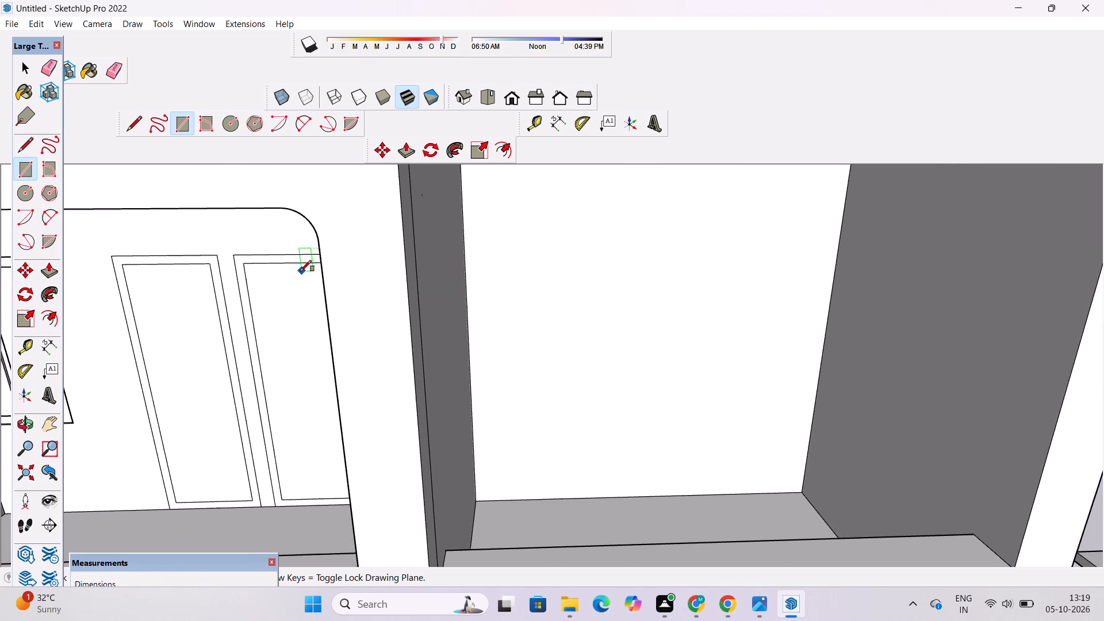
scroll(259, 270, up, 5)
scroll(309, 244, up, 2)
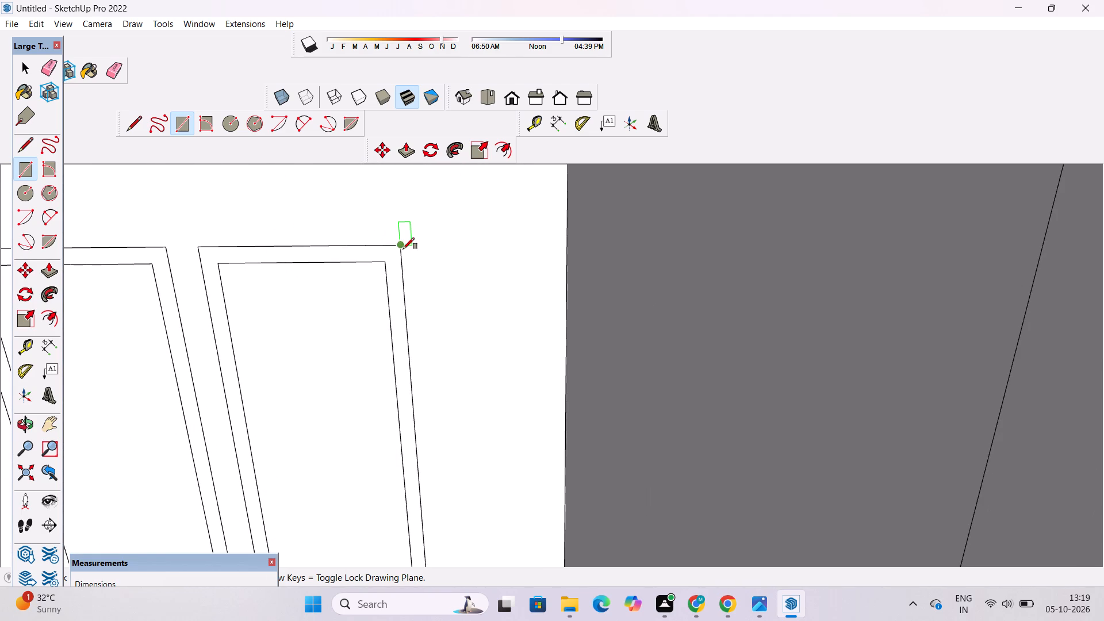
scroll(402, 249, down, 5)
scroll(469, 241, down, 3)
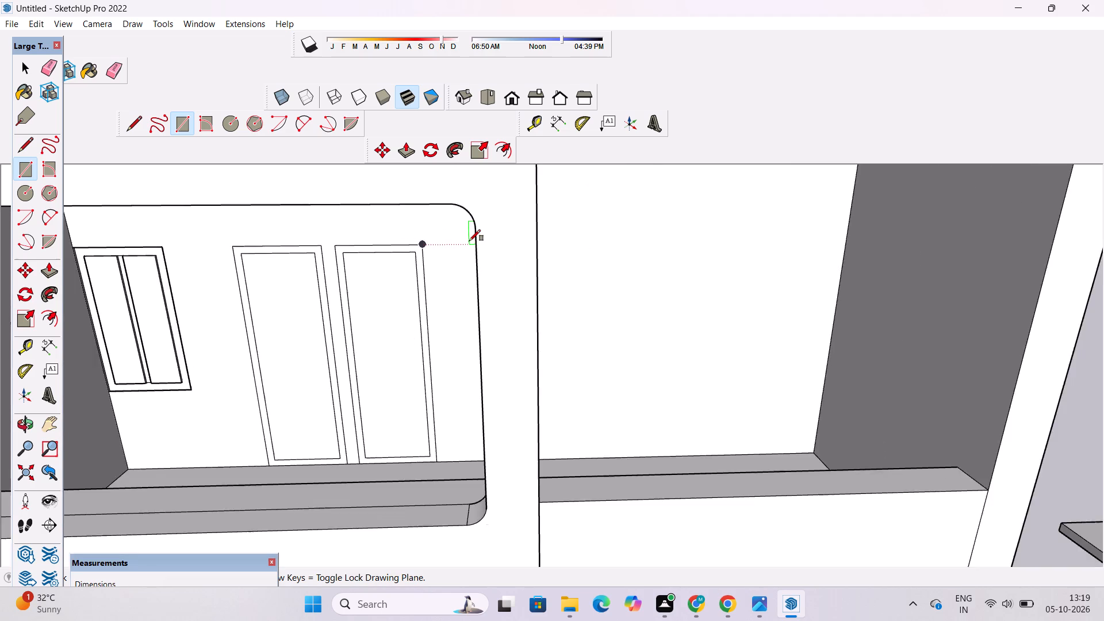
scroll(469, 241, down, 5)
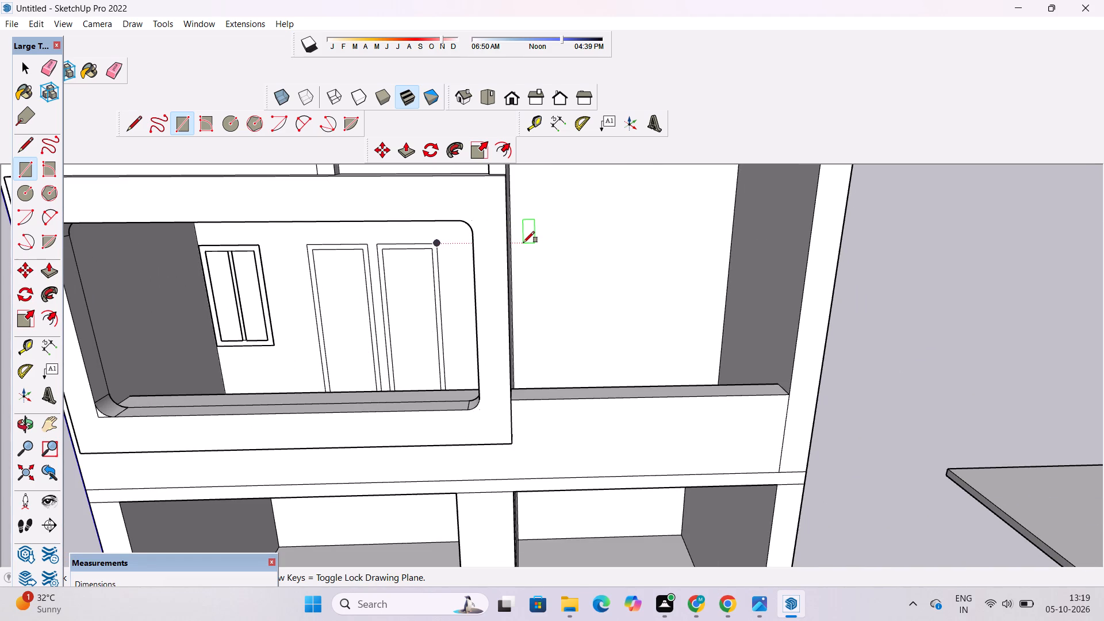
click(523, 243)
scroll(523, 243, down, 2)
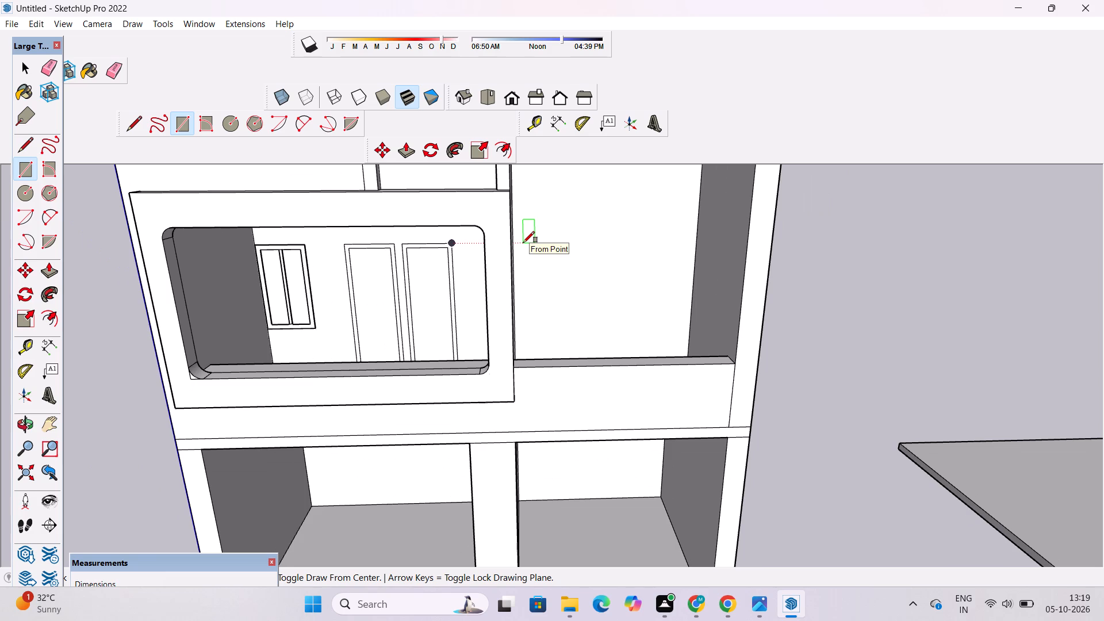
scroll(523, 243, down, 8)
scroll(515, 287, up, 6)
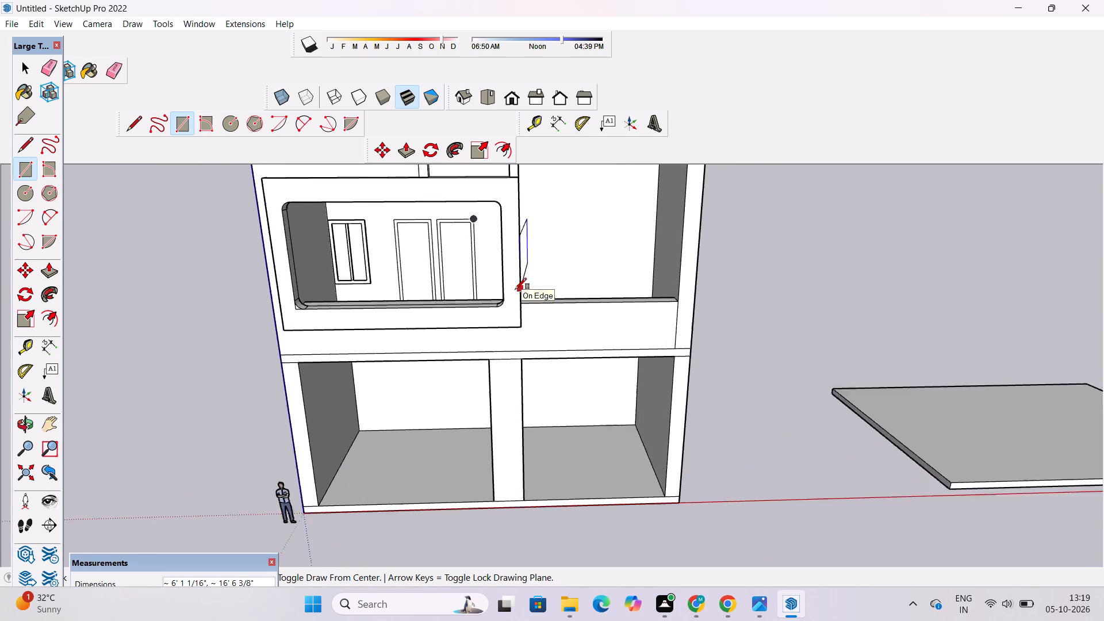
scroll(515, 289, up, 6)
scroll(570, 279, down, 9)
scroll(586, 272, up, 9)
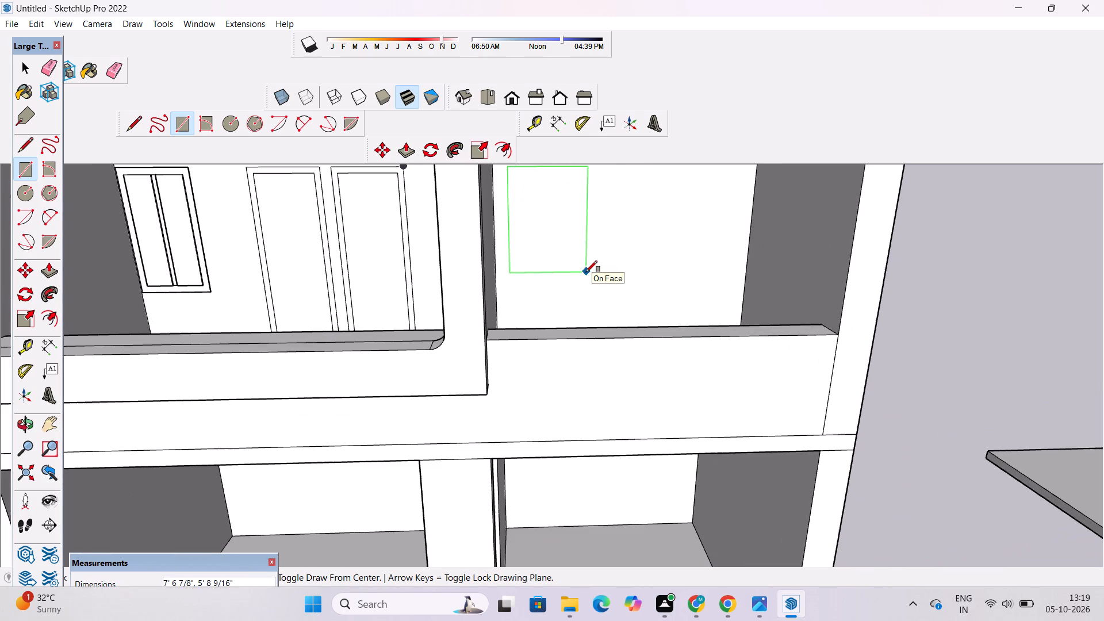
scroll(581, 277, down, 2)
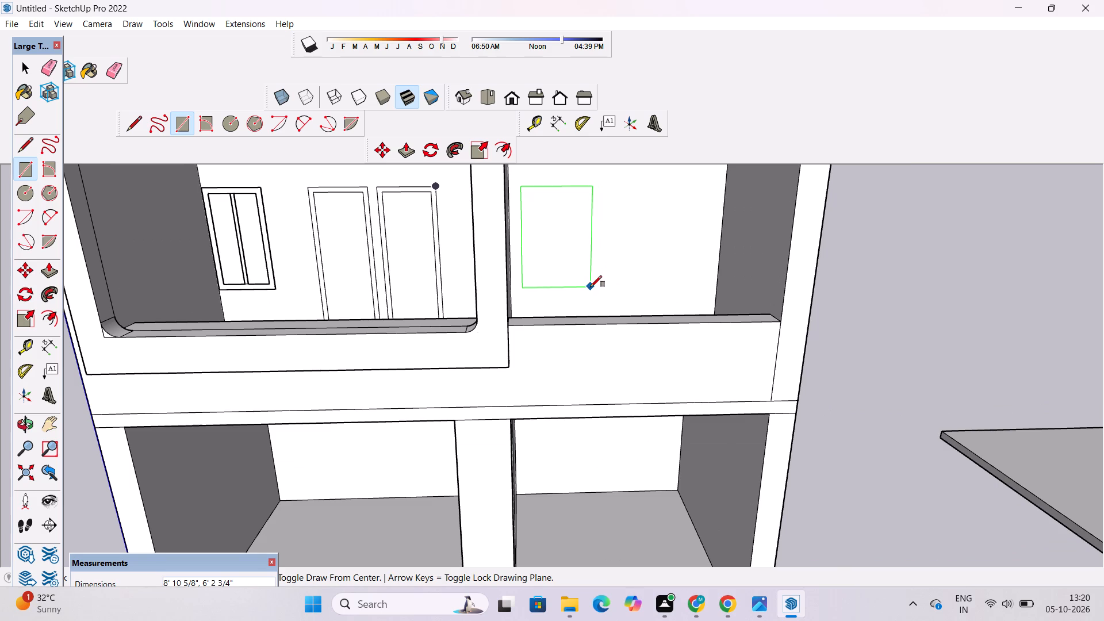
click(590, 287)
scroll(224, 329, down, 6)
key(space)
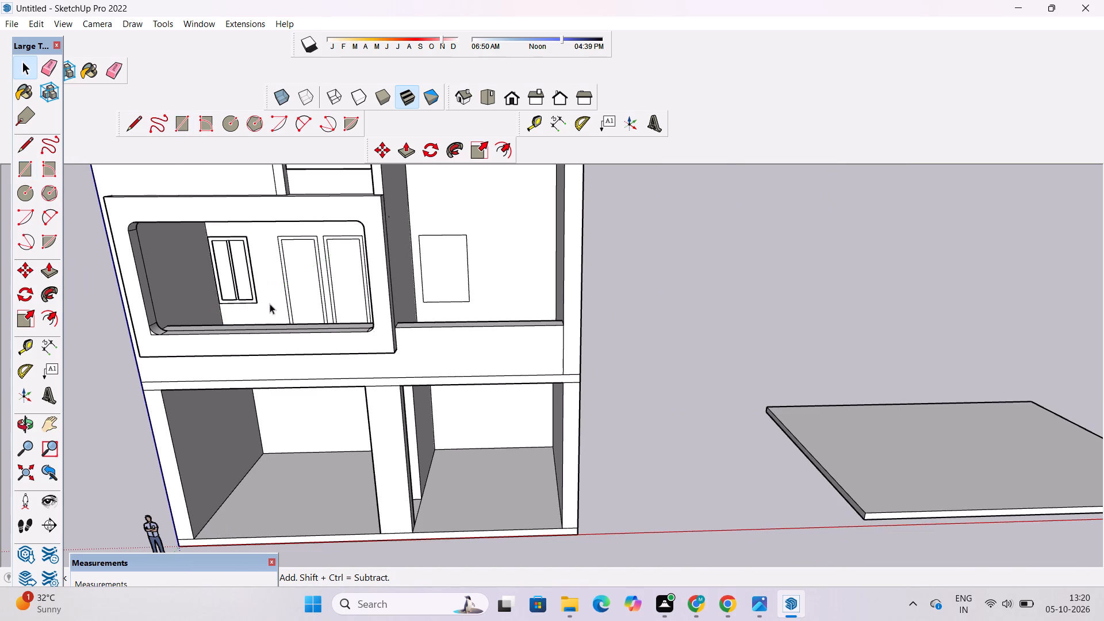
Offset the terrace window rectangle's outline 6" inward to form its frame.
text(o)
key(f)
scroll(456, 248, up, 6)
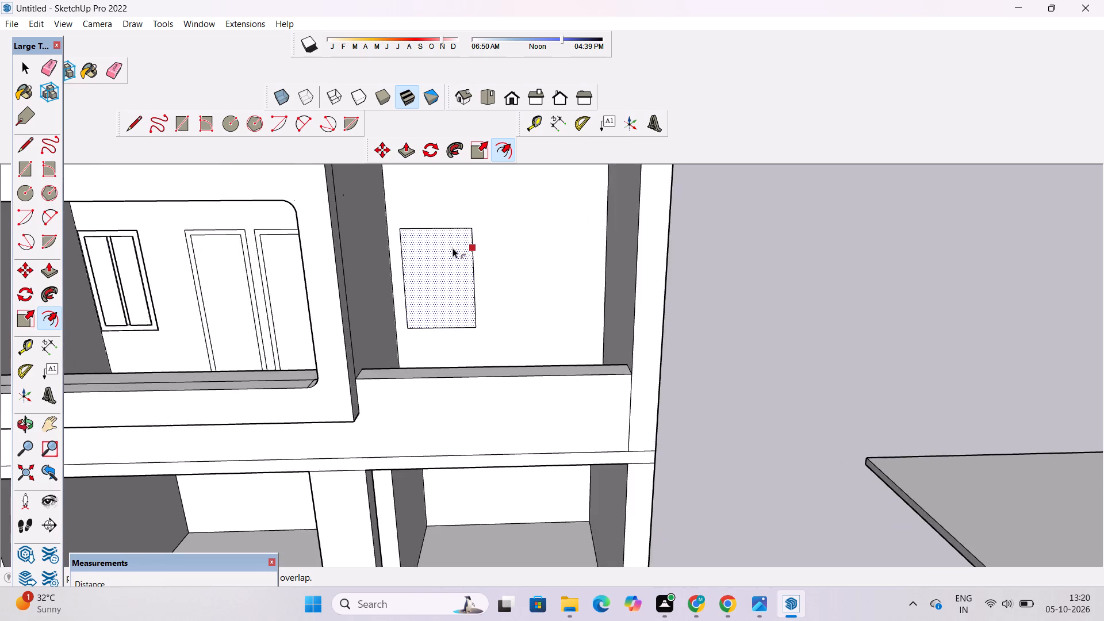
scroll(453, 248, up, 2)
click(454, 225)
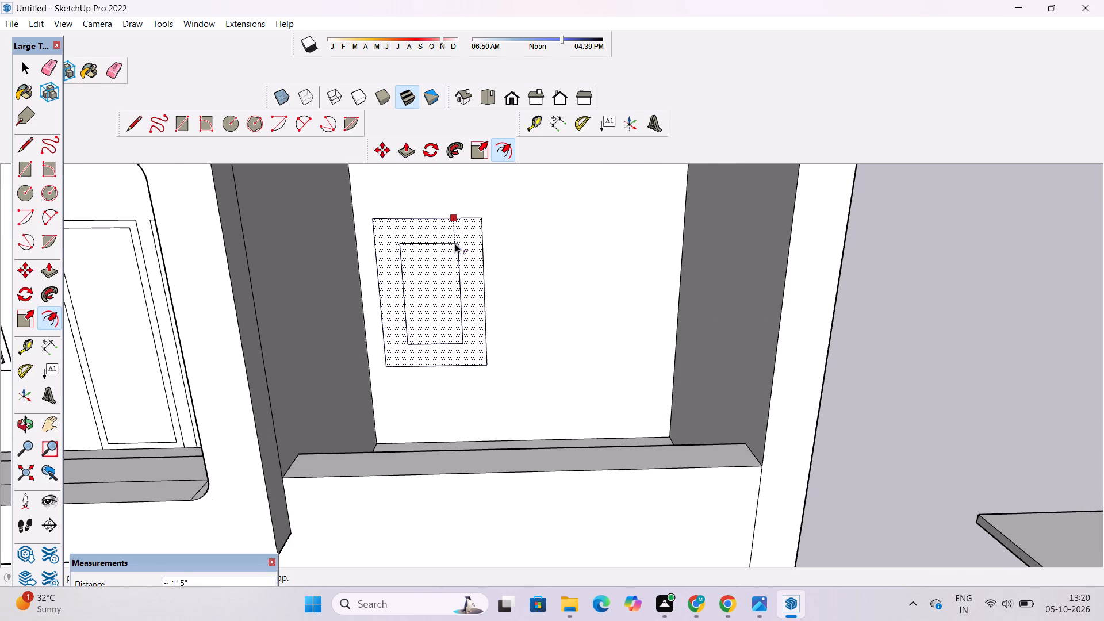
text(6")
key(Return)
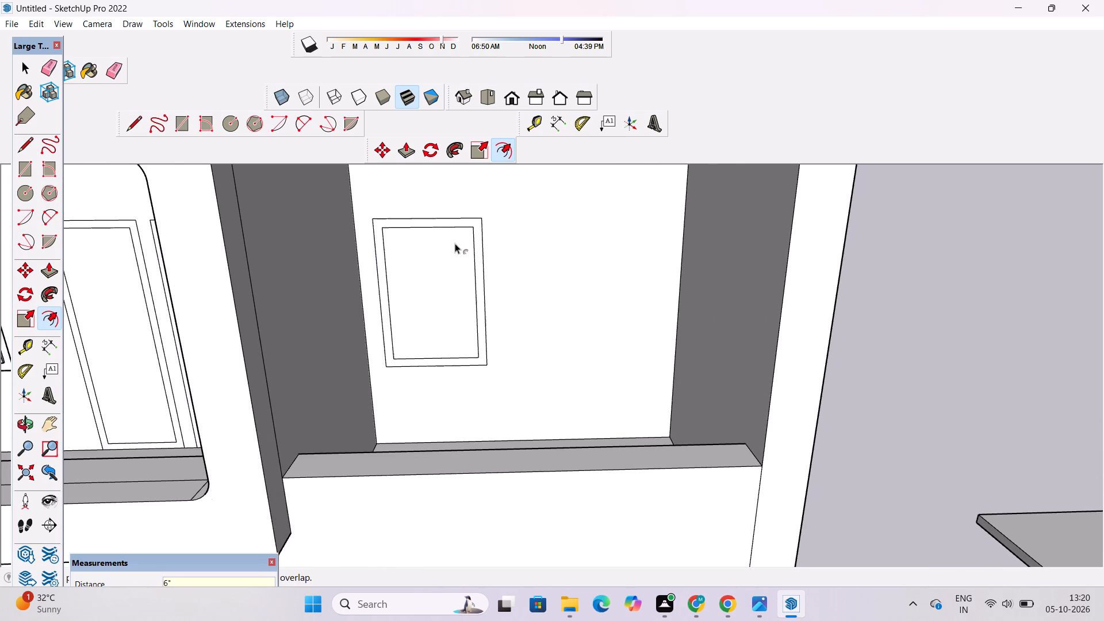
Place a vertical guide parallel to the window's inner side edge, through the midpoint of the inner rectangle's bottom edge.
key(space)
scroll(455, 243, down, 6)
key(t)
scroll(423, 285, down, 1)
scroll(423, 292, up, 3)
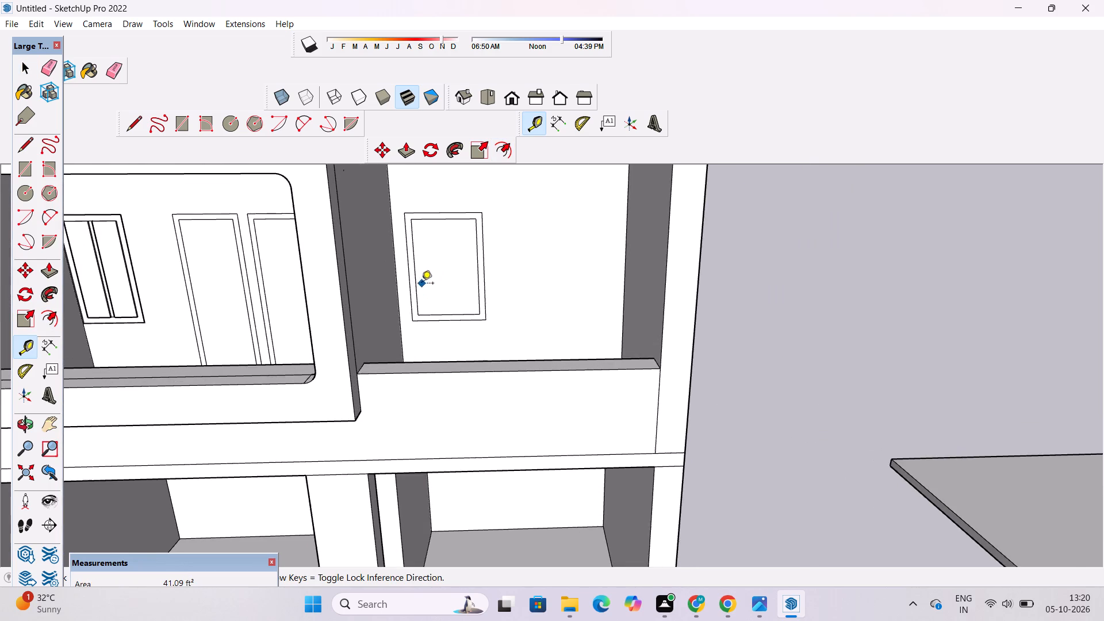
scroll(421, 284, up, 3)
click(412, 262)
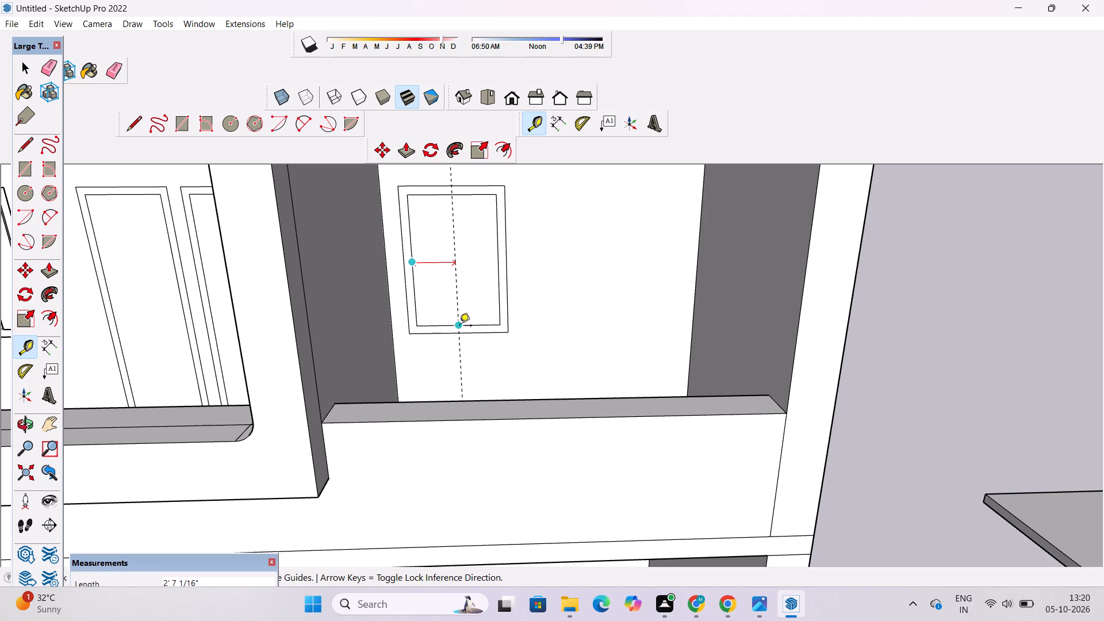
click(459, 328)
Add two vertical guides, offset 2" to each side of the window's centre guide.
key(space)
key(t)
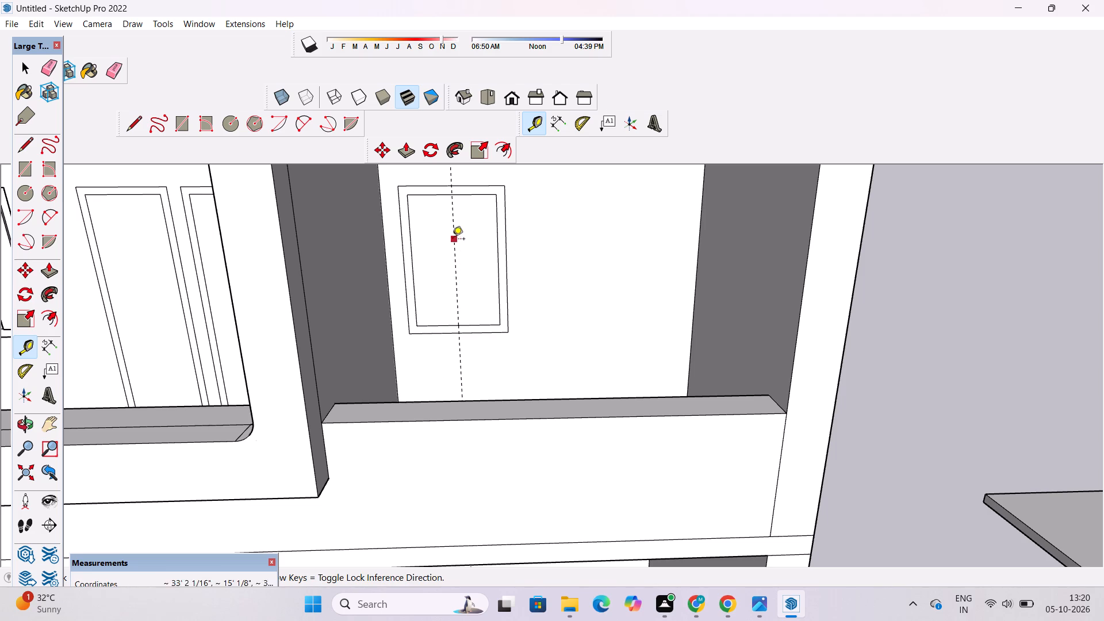
click(453, 217)
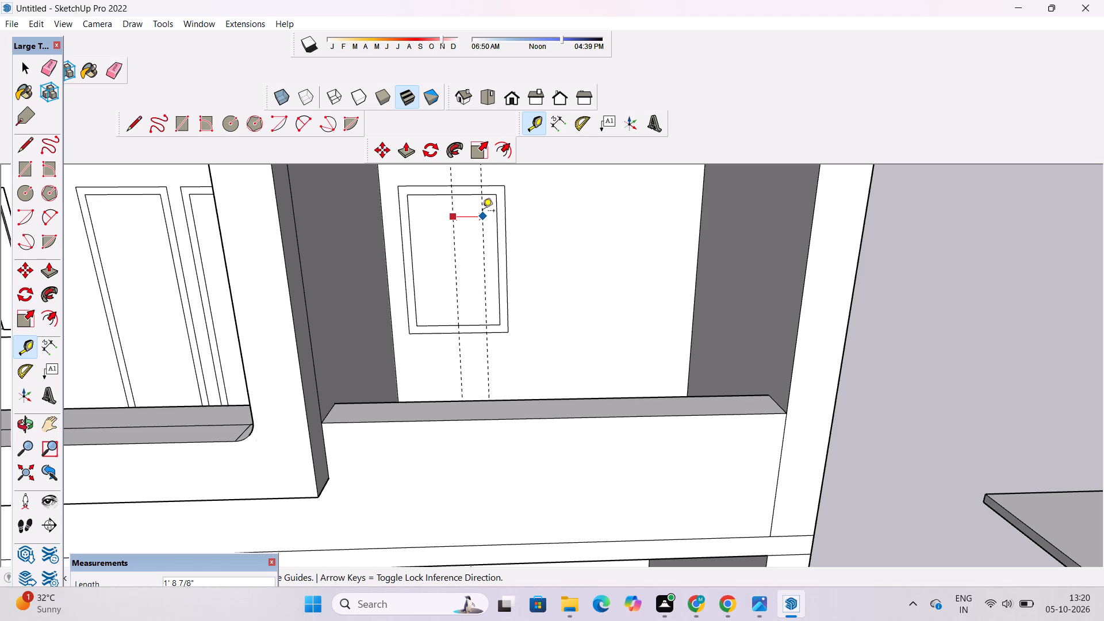
text(2")
key(Return)
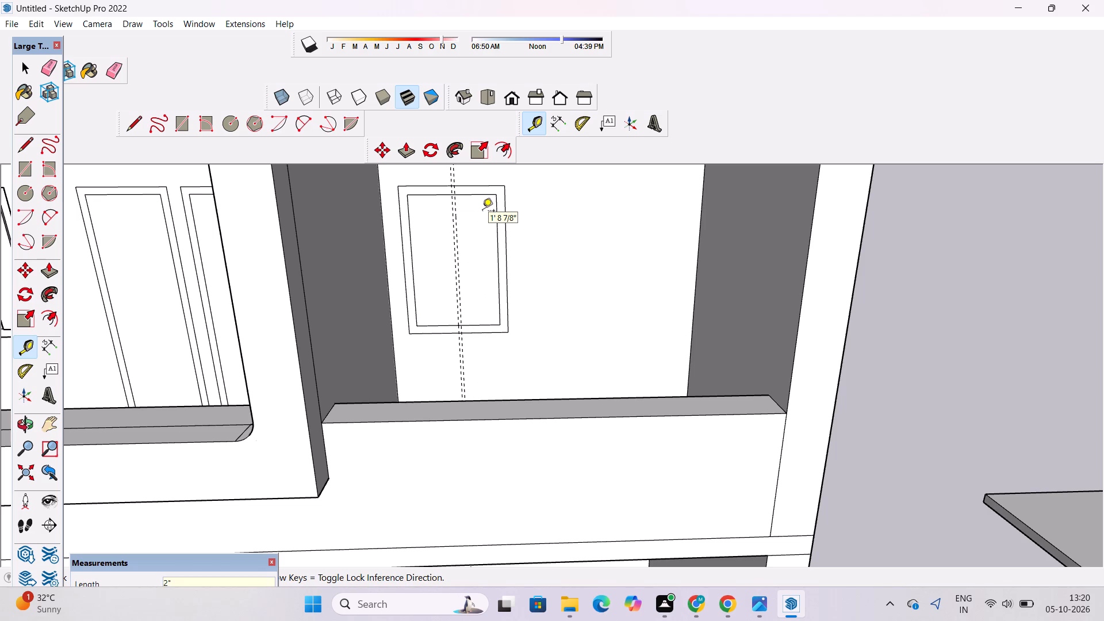
scroll(444, 201, up, 10)
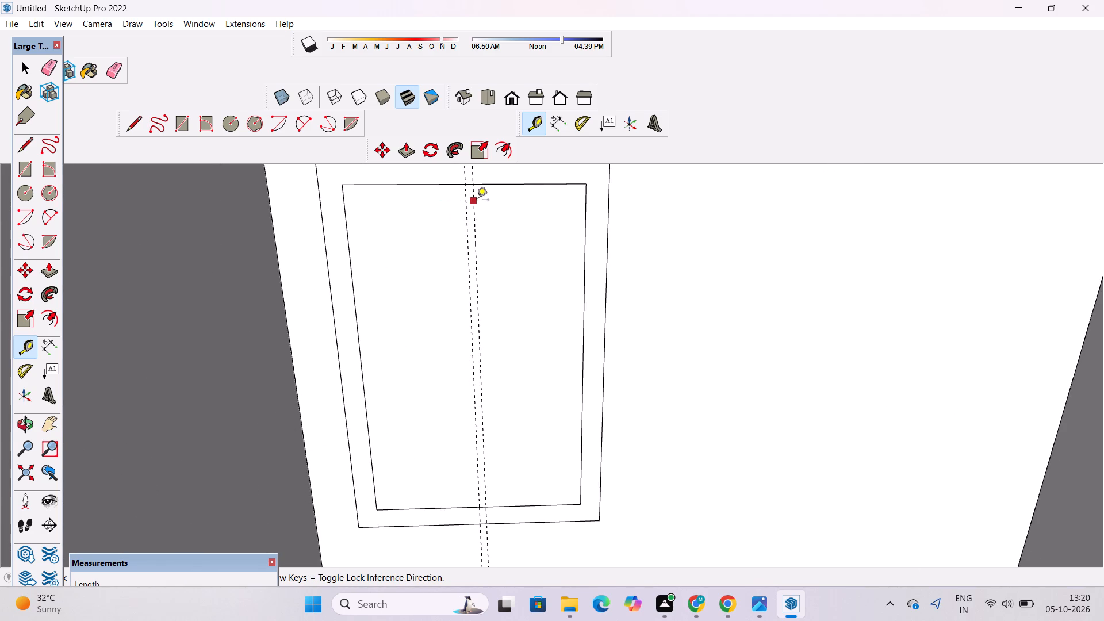
click(465, 199)
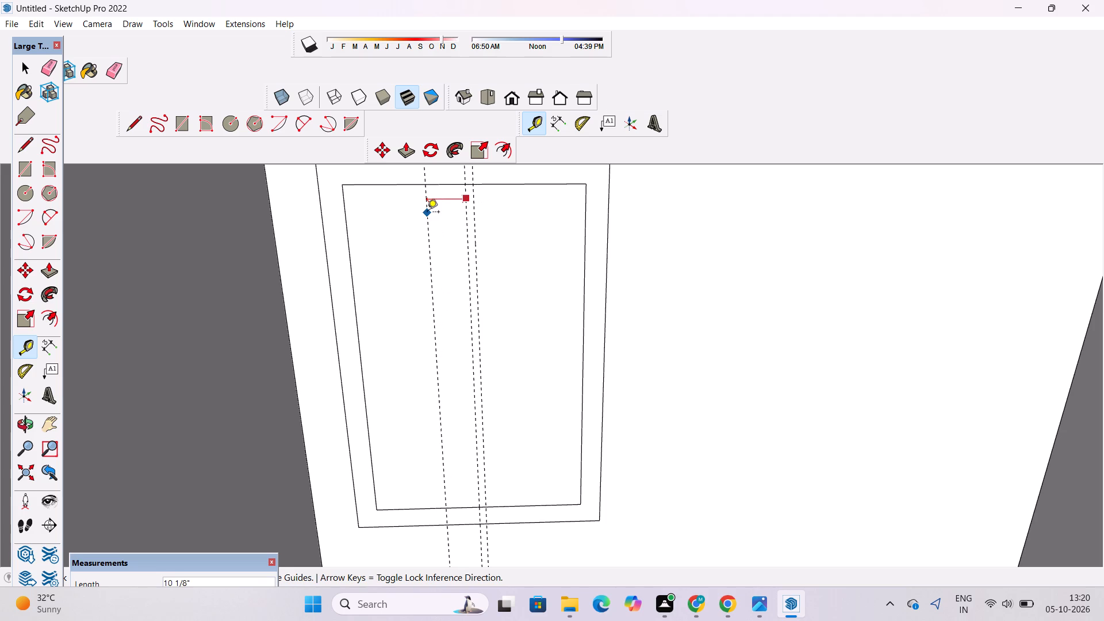
text(2")
key(Return)
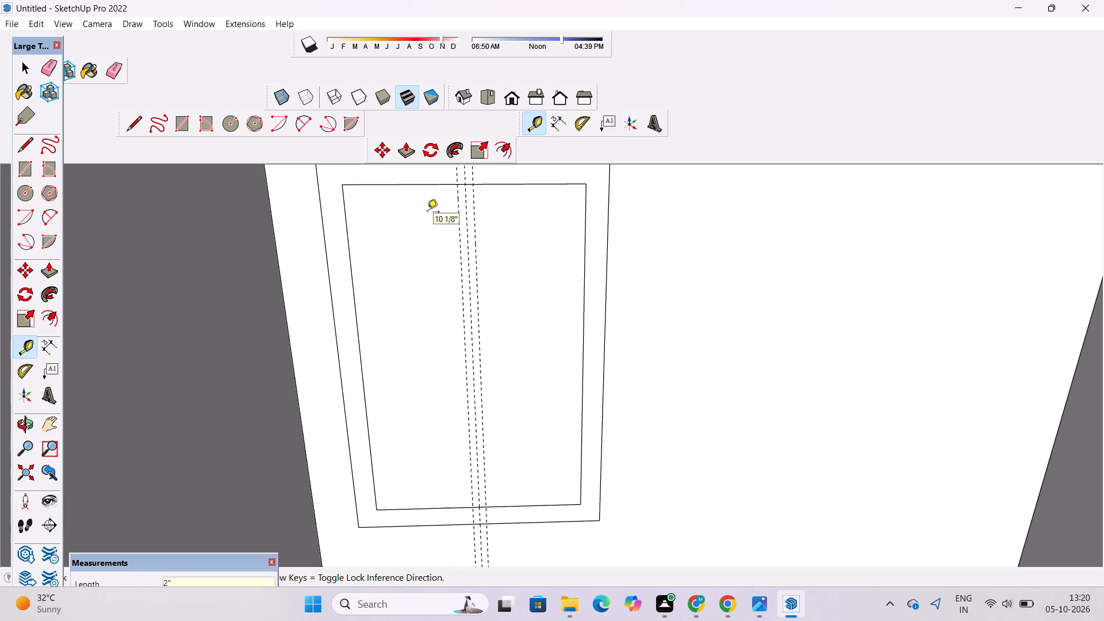
Draw a 4" wide, 7' 11 1/4" high mullion rectangle between the outer guides, spanning the inner window panel's full height.
scroll(427, 213, down, 8)
key(r)
scroll(439, 206, up, 3)
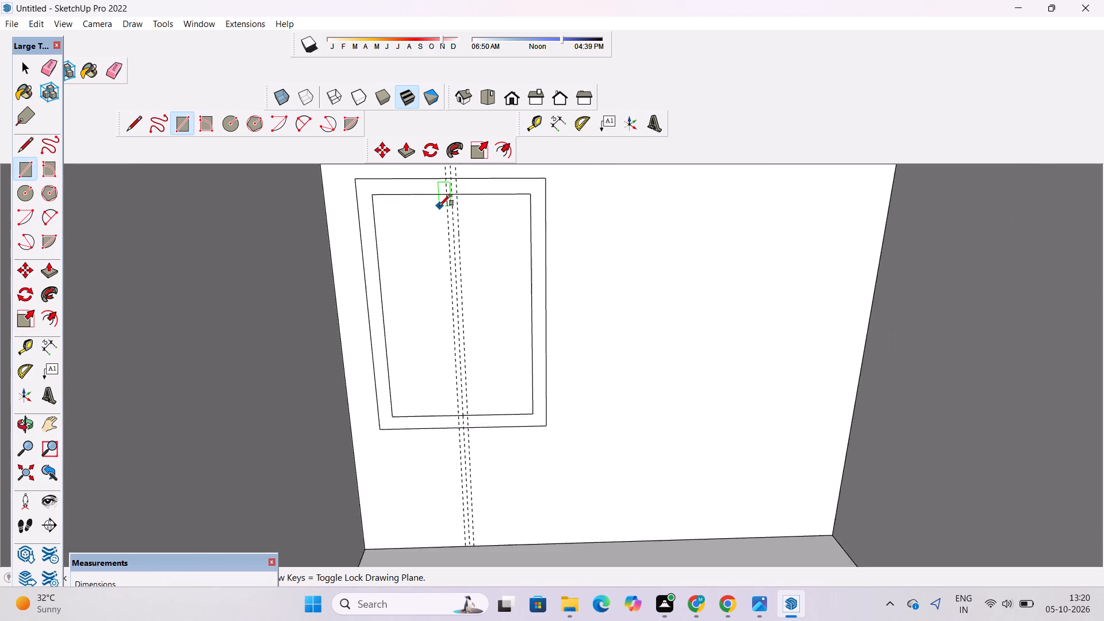
scroll(439, 206, up, 5)
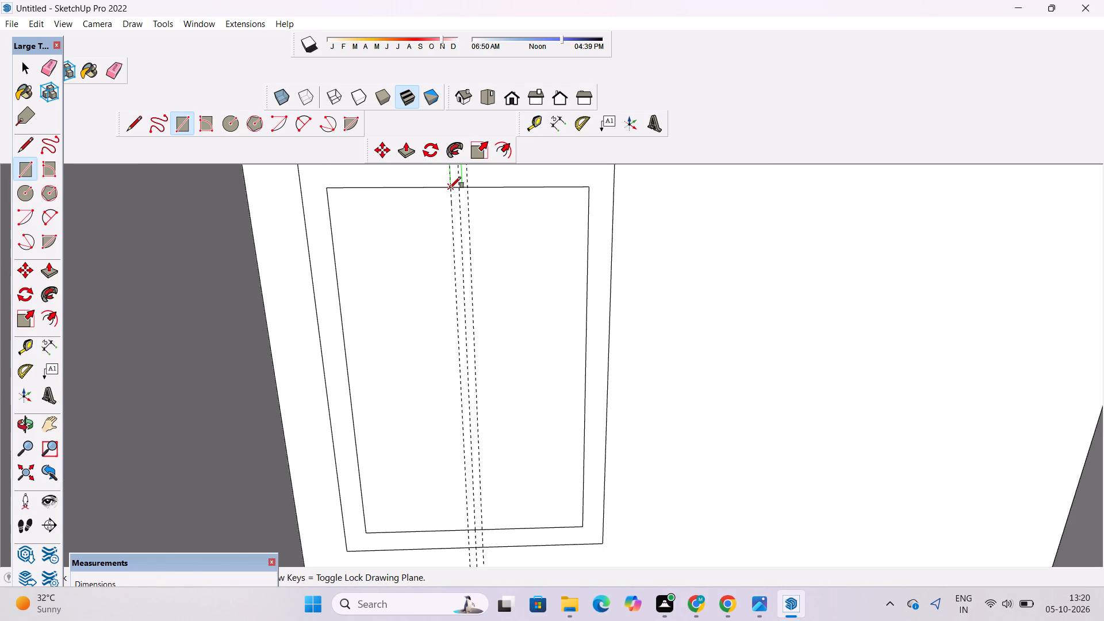
click(450, 188)
scroll(474, 244, down, 6)
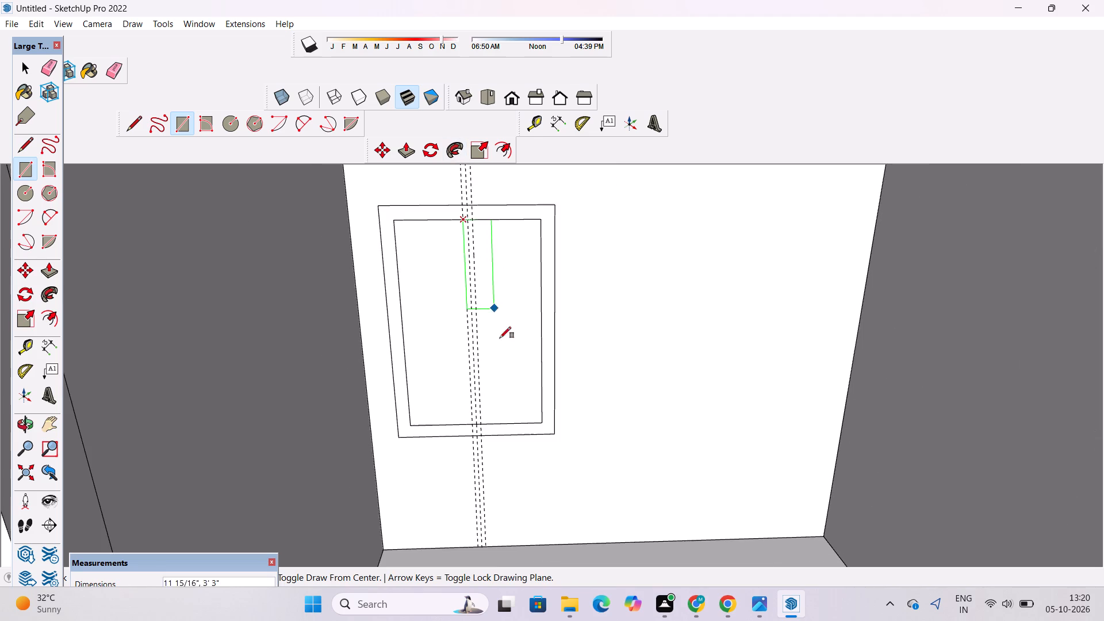
scroll(481, 450, up, 8)
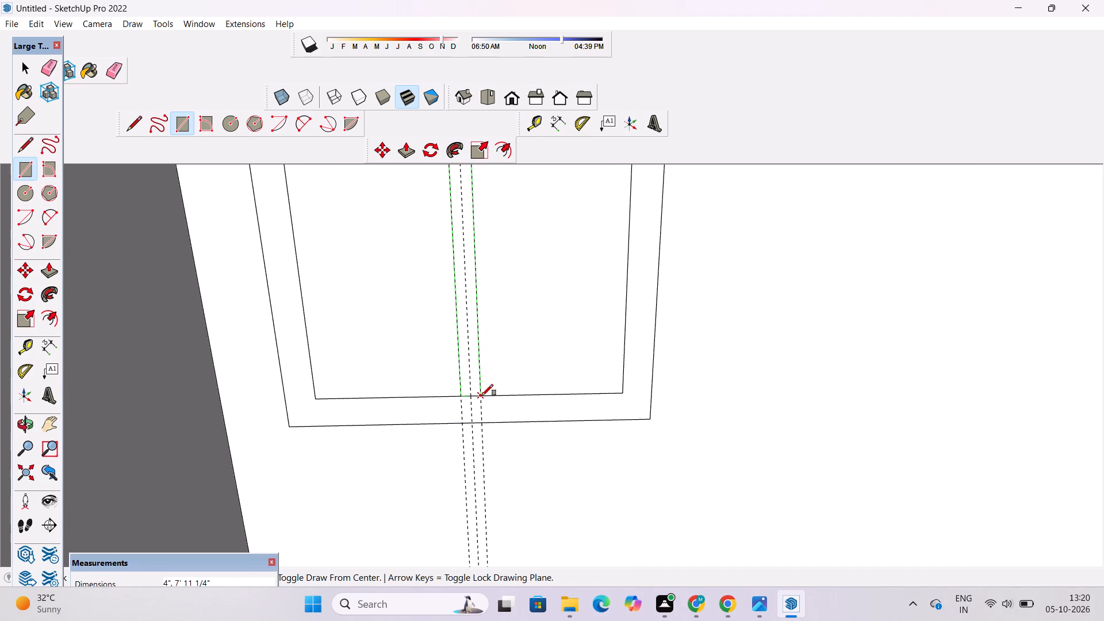
click(482, 396)
Erase the three vertical guides running through the terrace window.
key(e)
drag(499, 471, 467, 499)
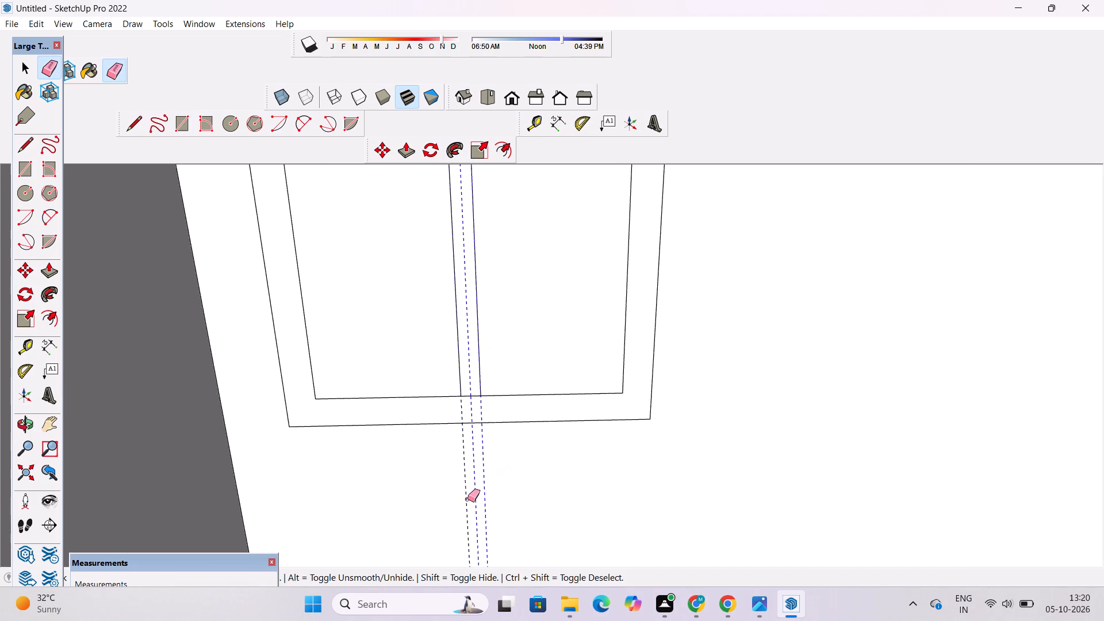
drag(467, 499, 465, 515)
Examine the new terrace window against the balcony's finished window and two door outlines from several angles and distances.
scroll(488, 488, down, 5)
key(o)
scroll(484, 492, down, 12)
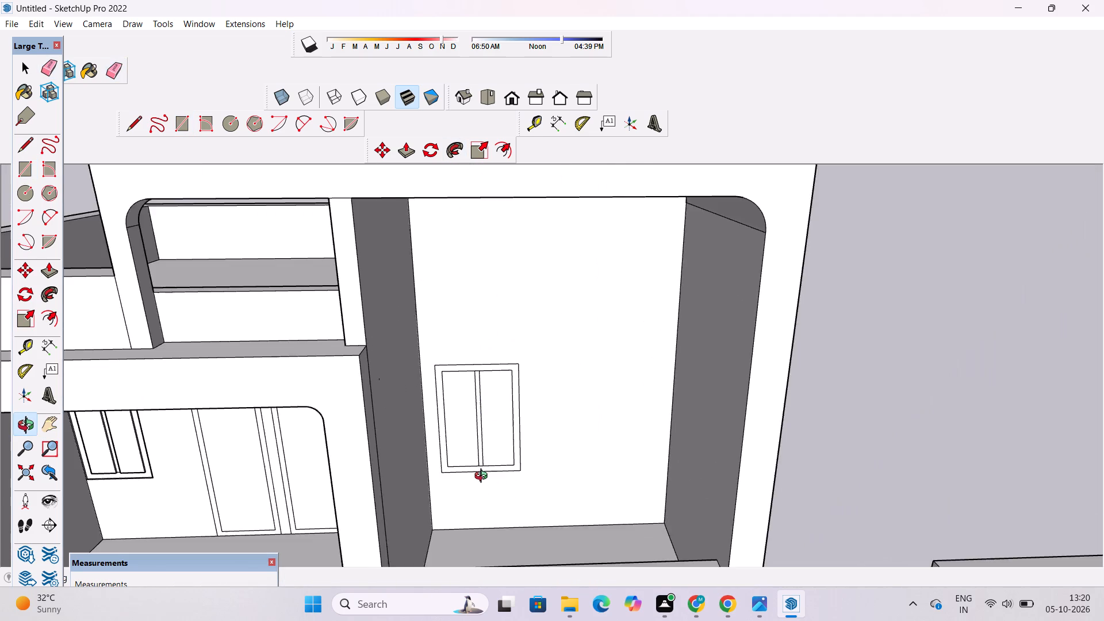
drag(490, 483, 504, 426)
scroll(504, 426, down, 5)
drag(538, 431, 467, 475)
scroll(491, 409, up, 8)
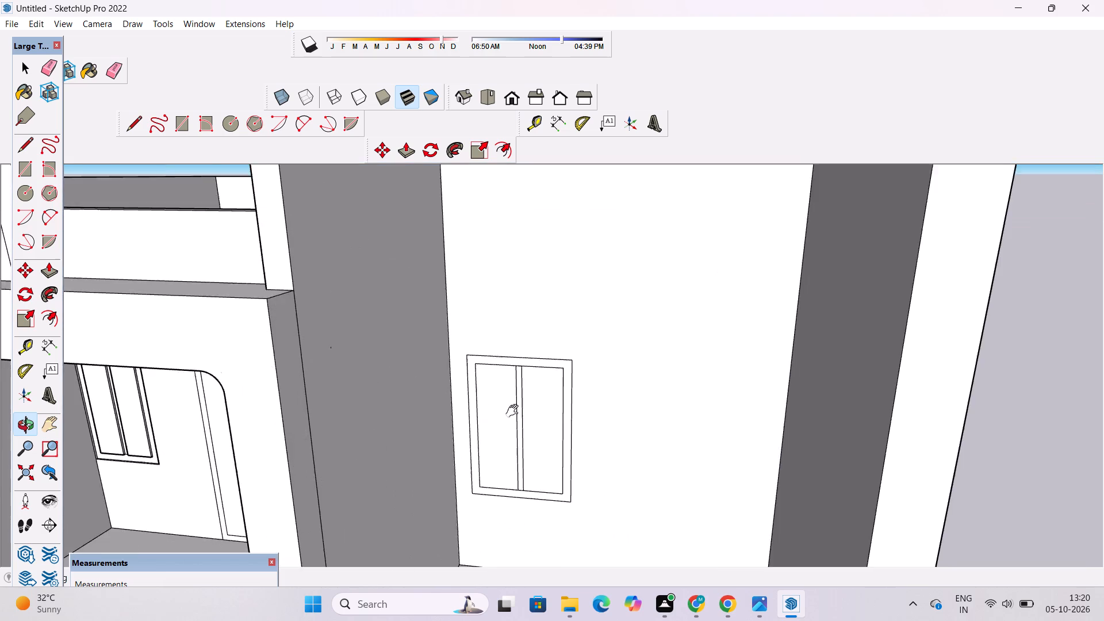
shift+drag(515, 411, 482, 471)
drag(479, 474, 500, 410)
shift+drag(497, 444, 497, 401)
shift+scroll(517, 365, up, 3)
shift+scroll(488, 366, down, 5)
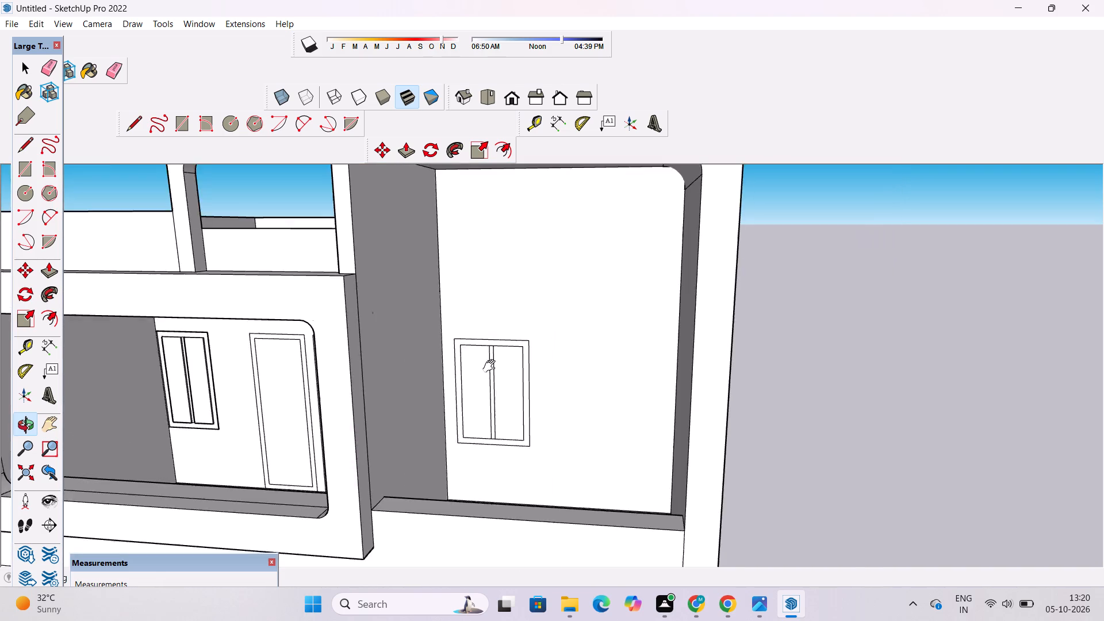
shift+scroll(492, 366, down, 6)
shift+scroll(267, 387, up, 20)
drag(297, 351, 296, 354)
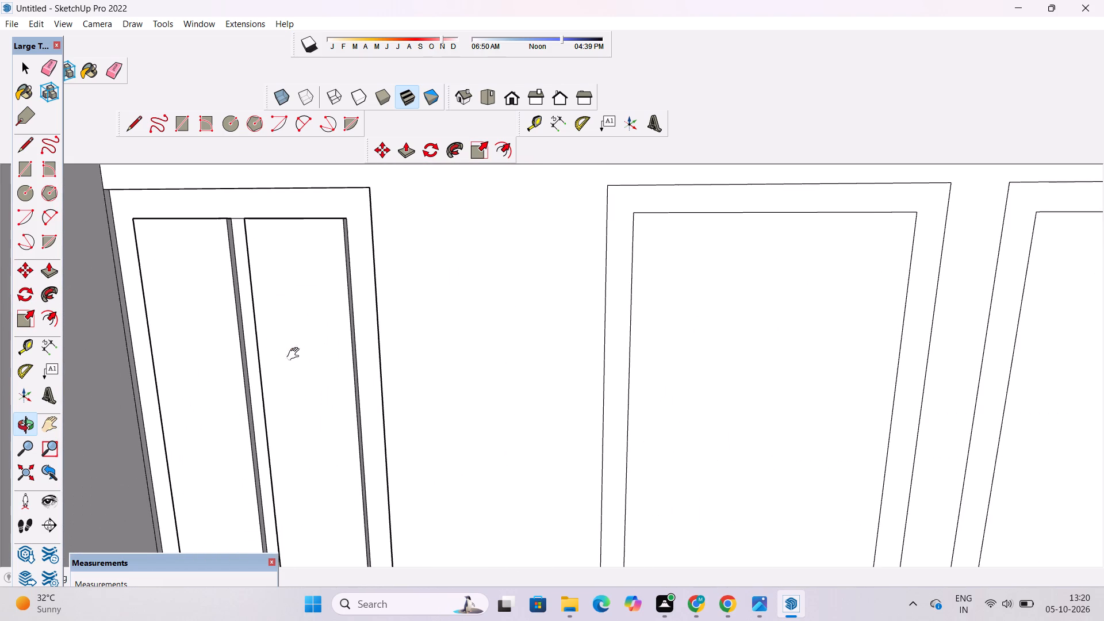
drag(296, 354, 212, 377)
scroll(212, 377, down, 6)
scroll(212, 377, up, 1)
drag(212, 377, 366, 301)
scroll(379, 293, down, 6)
drag(284, 347, 381, 370)
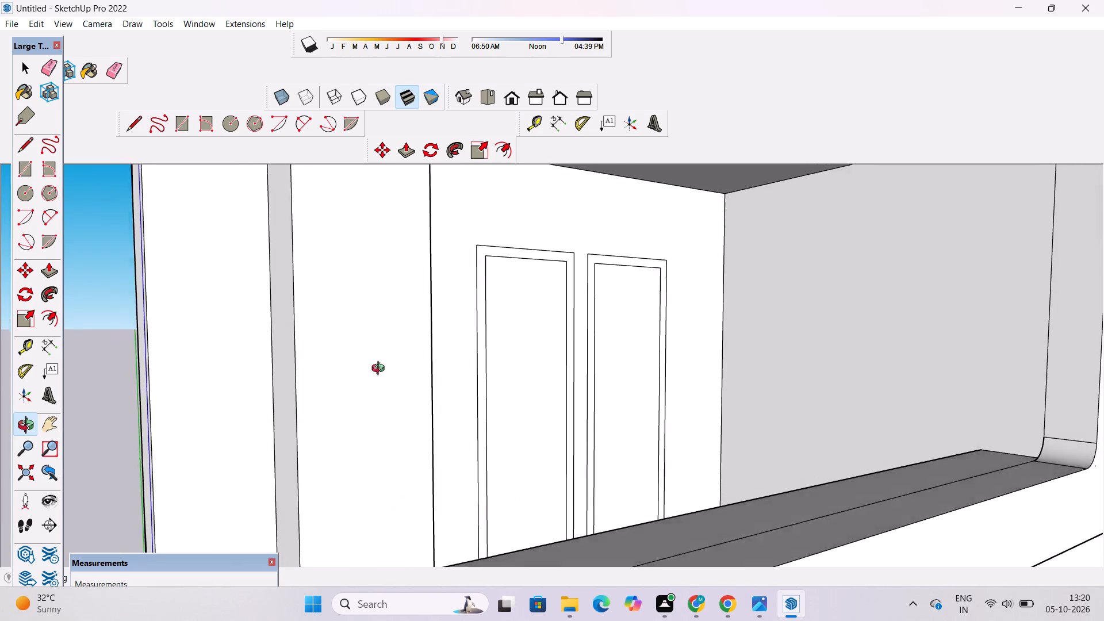
drag(381, 370, 285, 401)
shift+drag(485, 340, 448, 358)
drag(474, 358, 454, 362)
shift+drag(461, 366, 431, 367)
scroll(463, 371, up, 2)
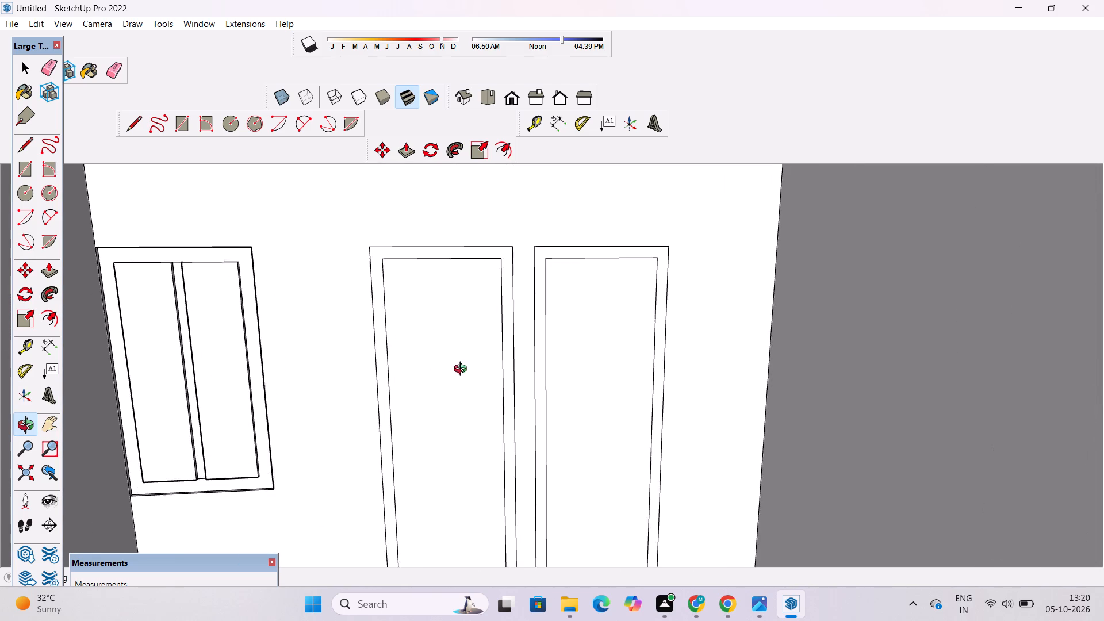
shift+drag(463, 370, 454, 331)
drag(454, 342, 418, 342)
scroll(411, 344, down, 4)
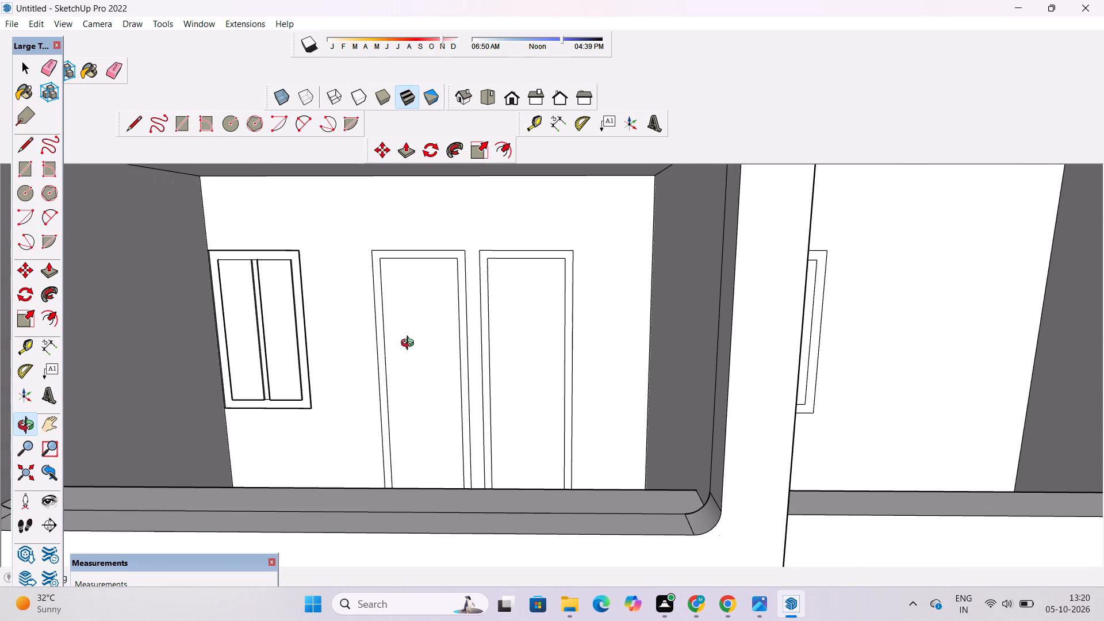
scroll(409, 342, down, 3)
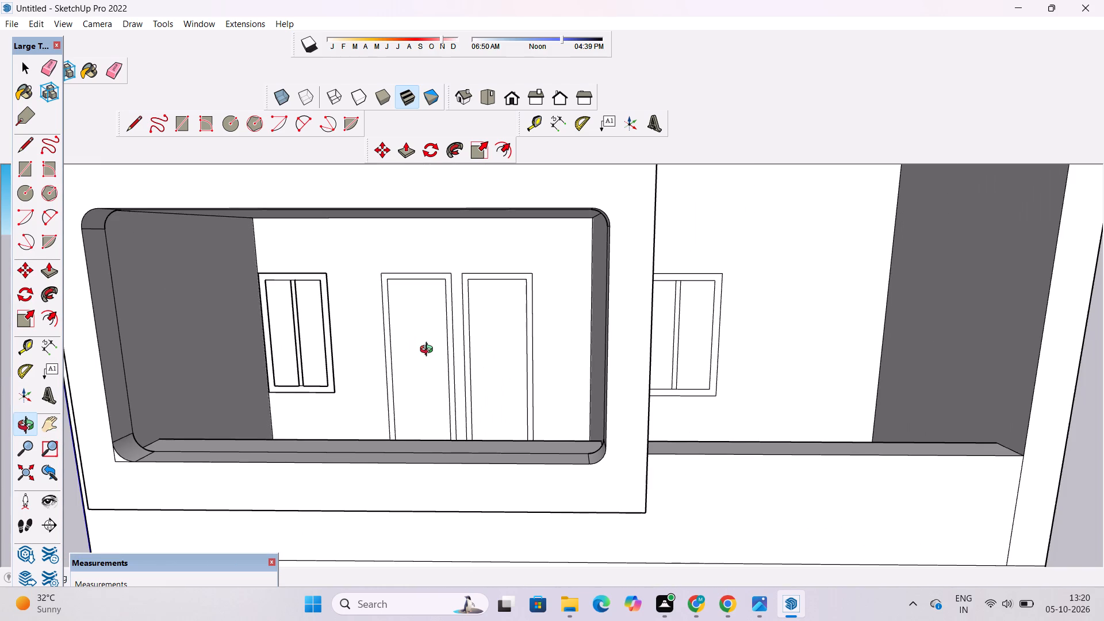
shift+drag(466, 342, 373, 344)
drag(420, 331, 423, 340)
scroll(423, 340, down, 4)
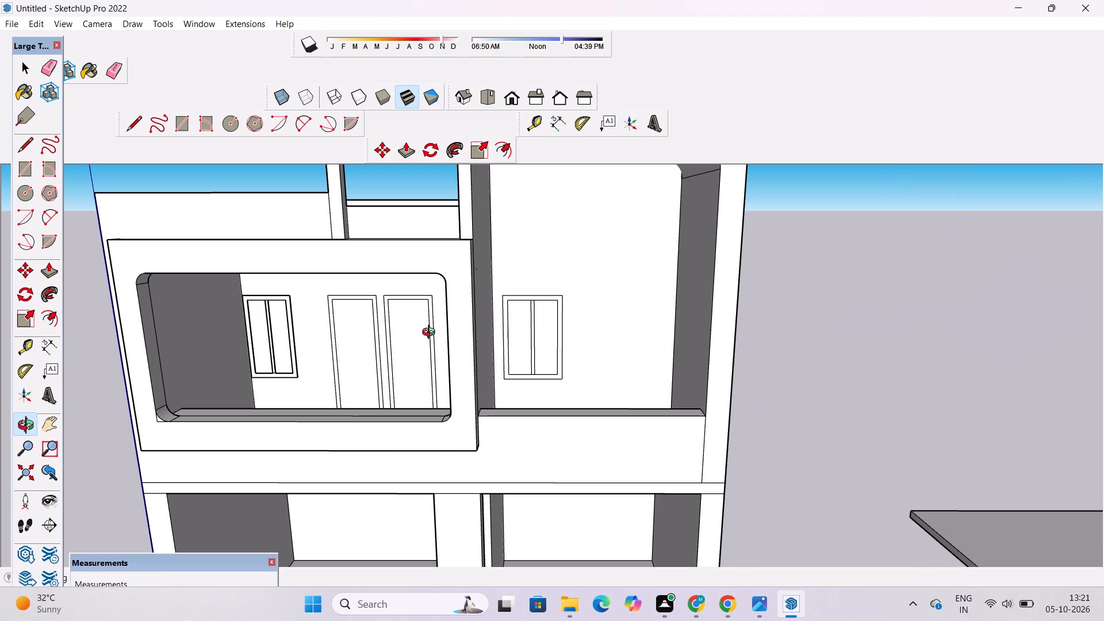
scroll(432, 332, down, 2)
shift+drag(370, 358, 481, 335)
scroll(507, 306, up, 3)
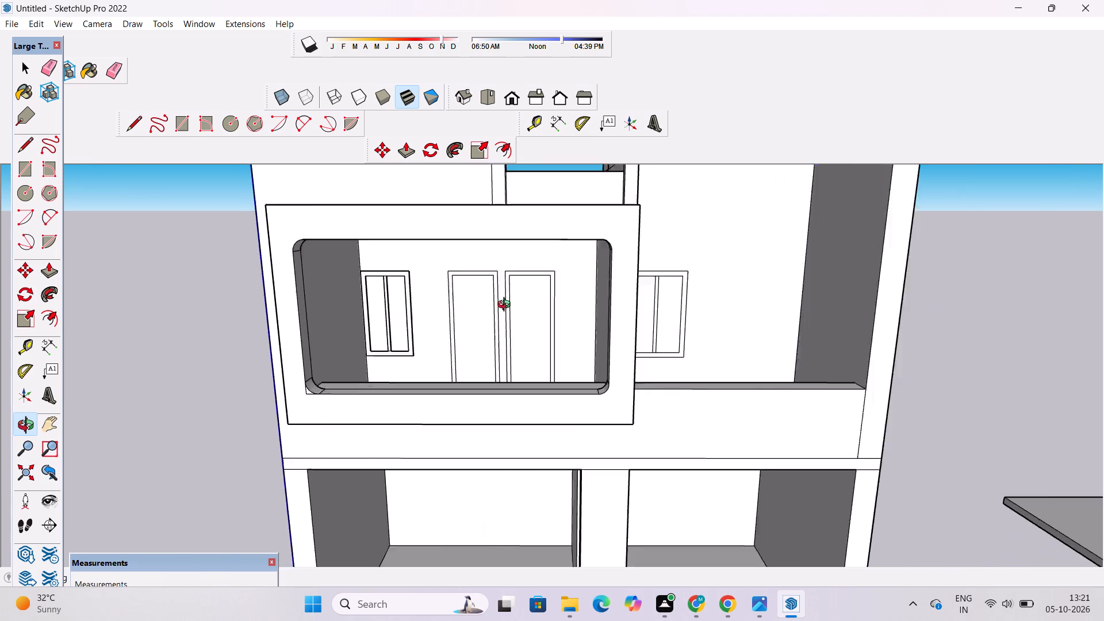
scroll(507, 306, up, 1)
shift+drag(507, 305, 462, 349)
drag(437, 365, 493, 320)
scroll(423, 358, up, 3)
drag(457, 348, 424, 398)
scroll(412, 389, up, 2)
shift+drag(415, 379, 450, 358)
Recess the inner panels of both balcony doors 2" into the wall with Push/Pull.
key(space)
click(446, 348)
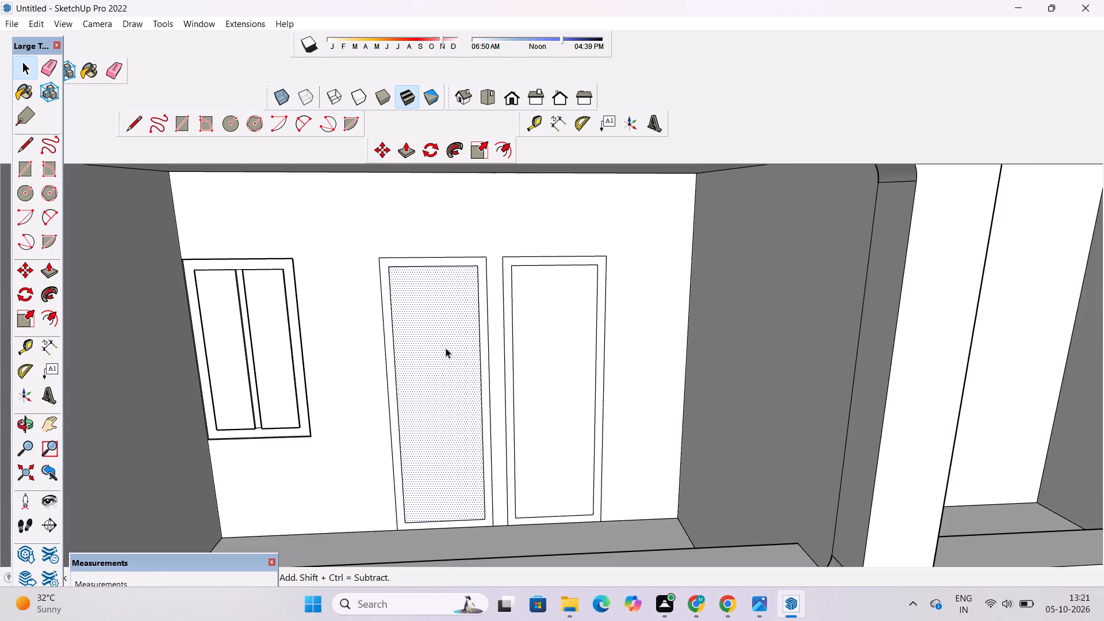
scroll(446, 348, up, 1)
key(p)
click(446, 348)
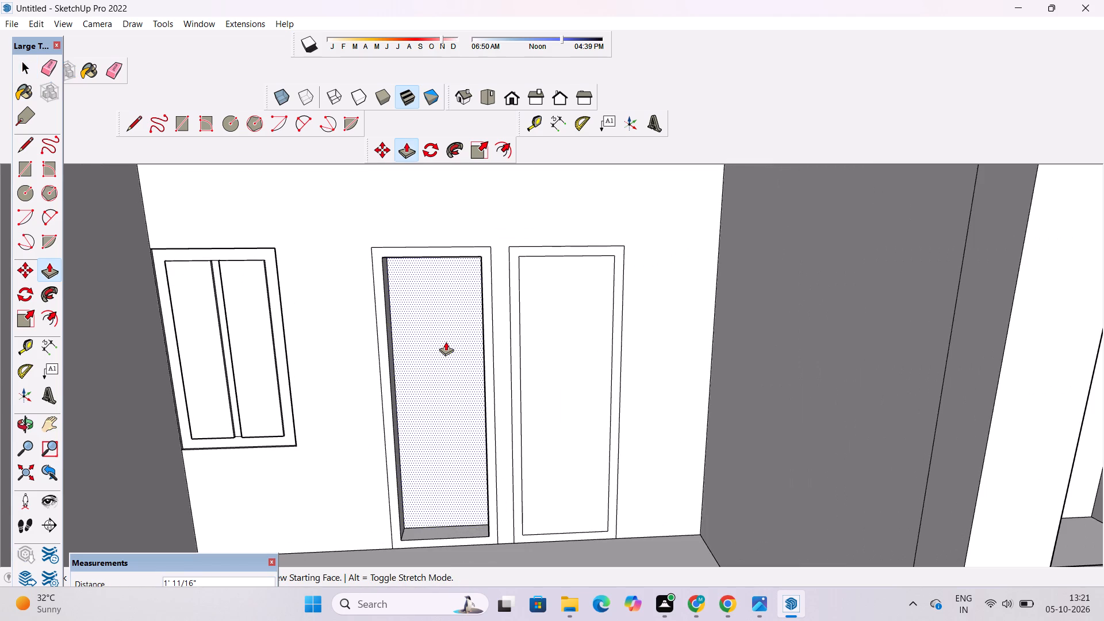
text(2")
key(Return)
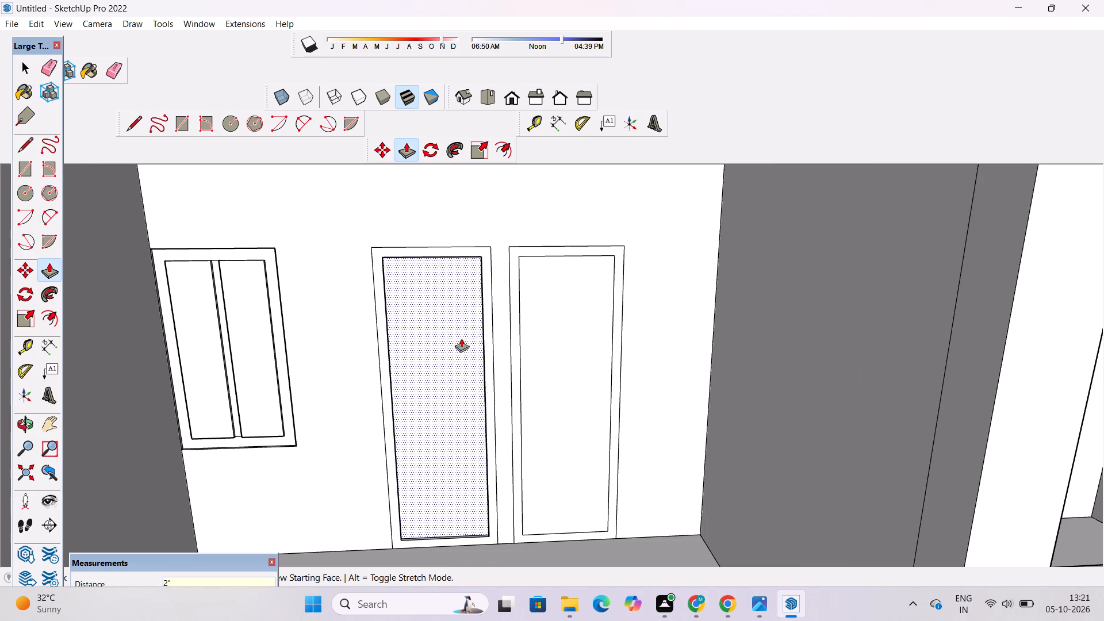
click(563, 334)
text(2")
key(Return)
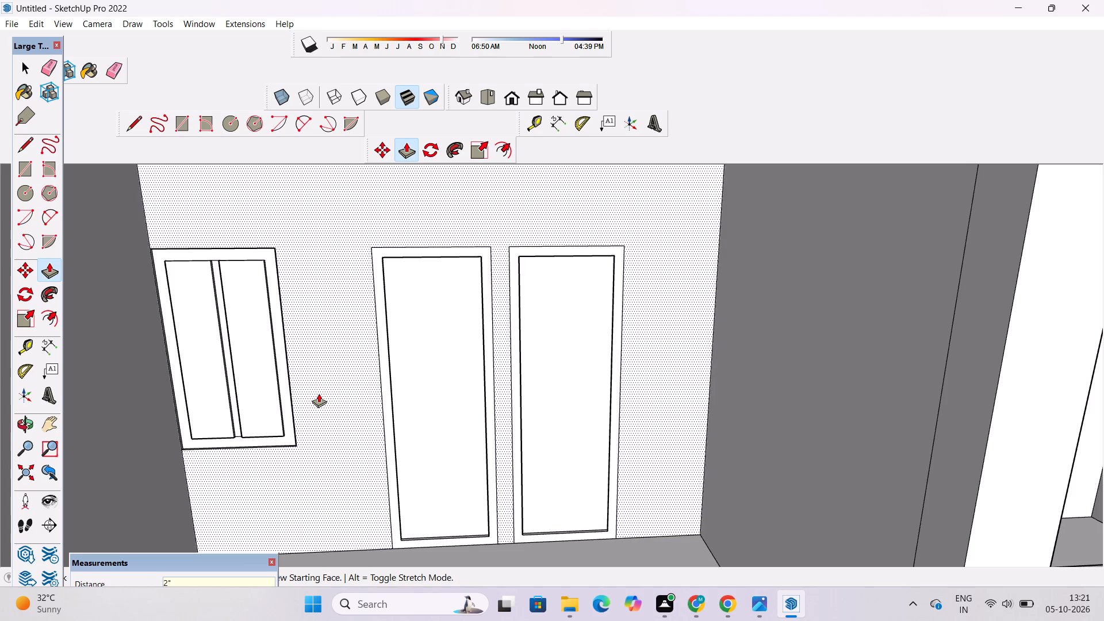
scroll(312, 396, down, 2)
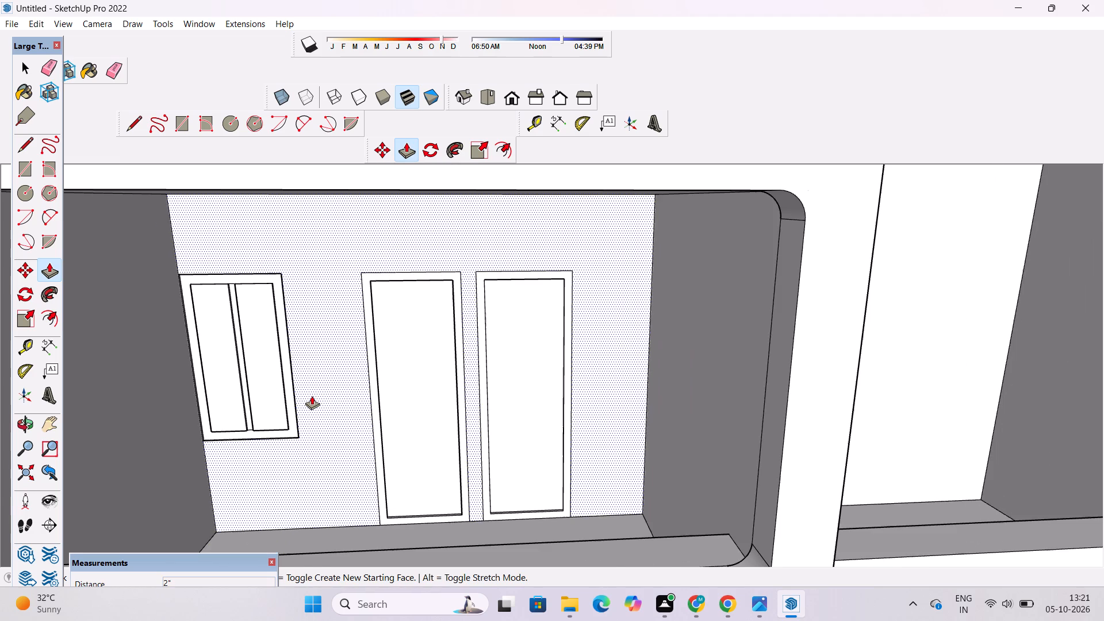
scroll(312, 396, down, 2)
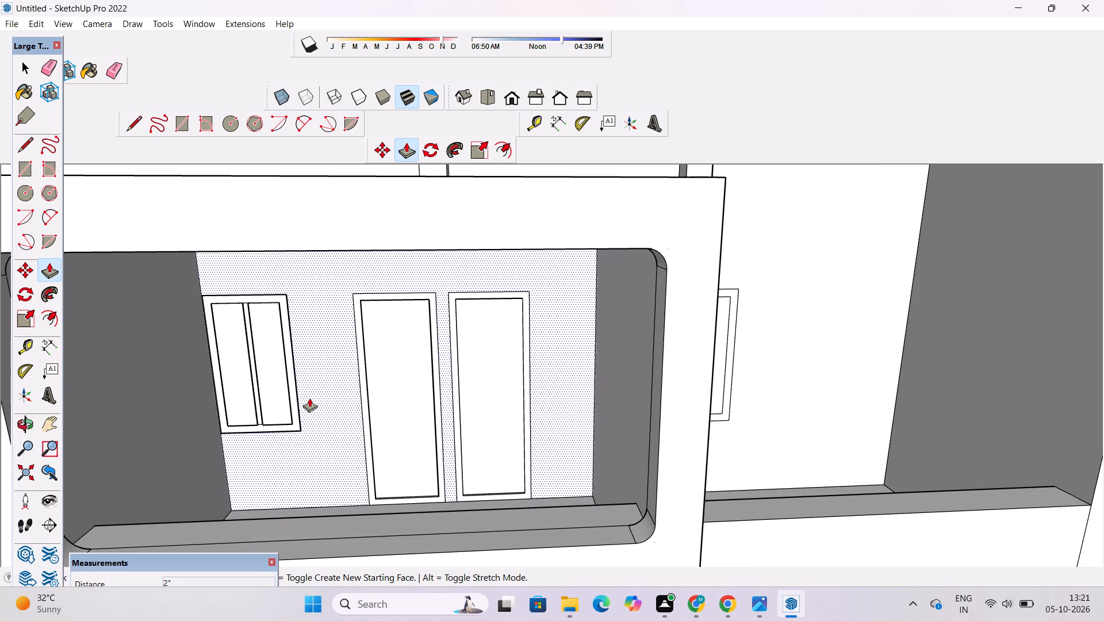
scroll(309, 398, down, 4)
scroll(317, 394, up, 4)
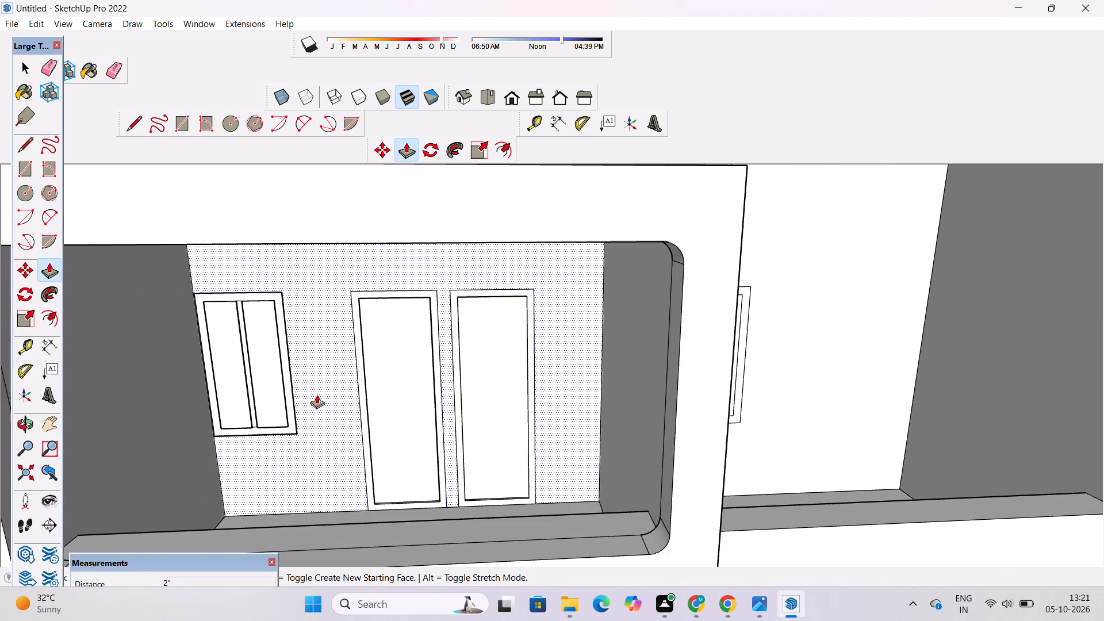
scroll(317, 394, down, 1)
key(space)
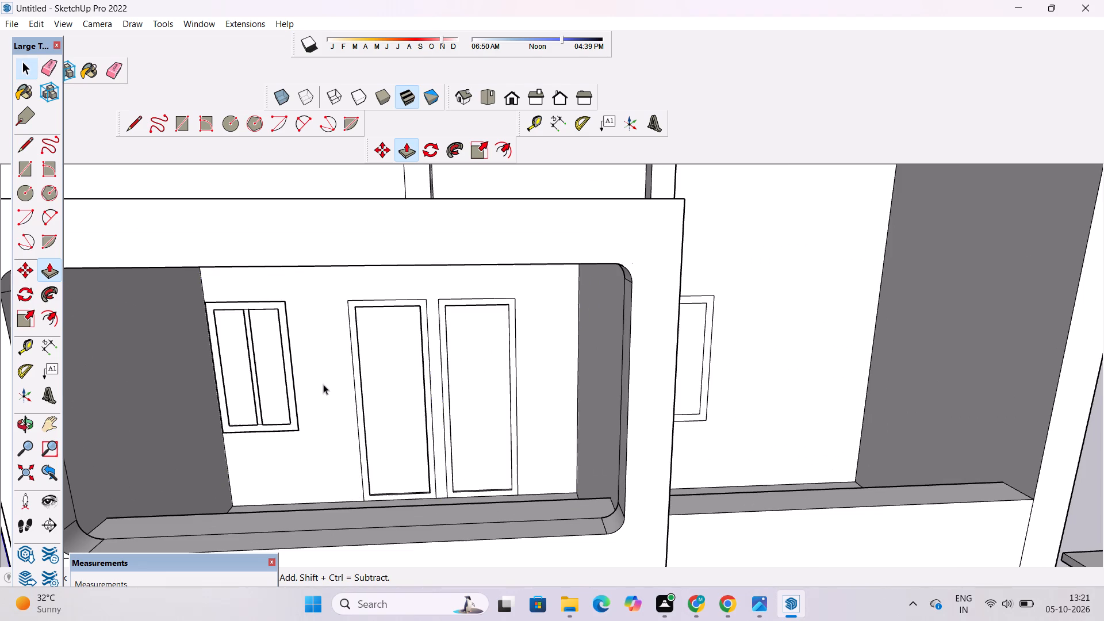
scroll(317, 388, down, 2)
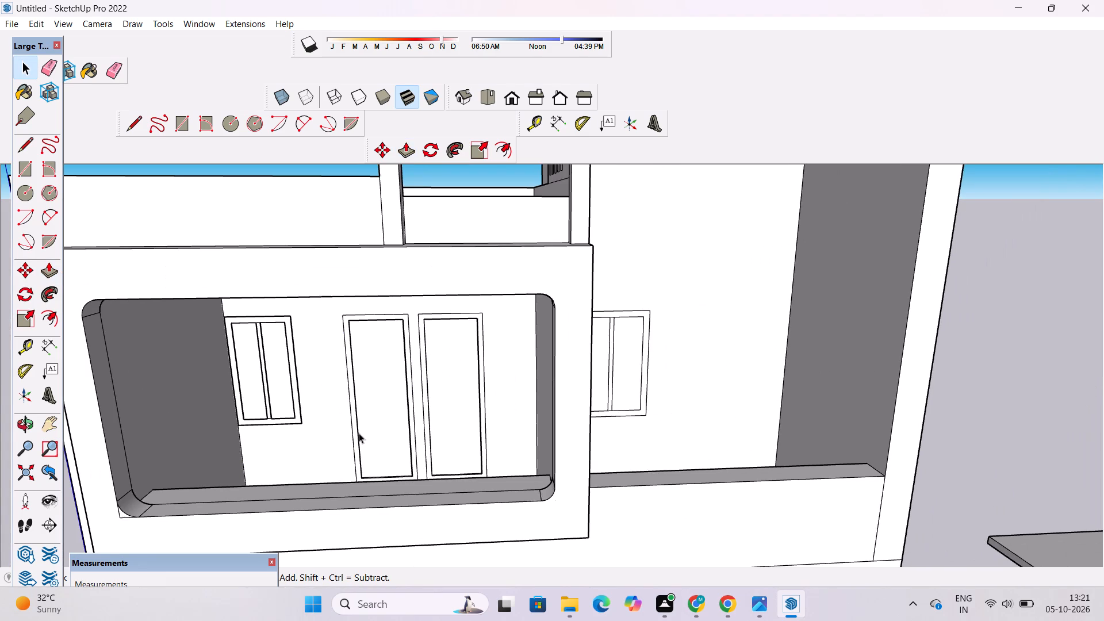
Push the balcony window's outer frame back 1 1/2" flush with the wall using Push/Pull.
scroll(362, 436, down, 6)
scroll(342, 387, up, 10)
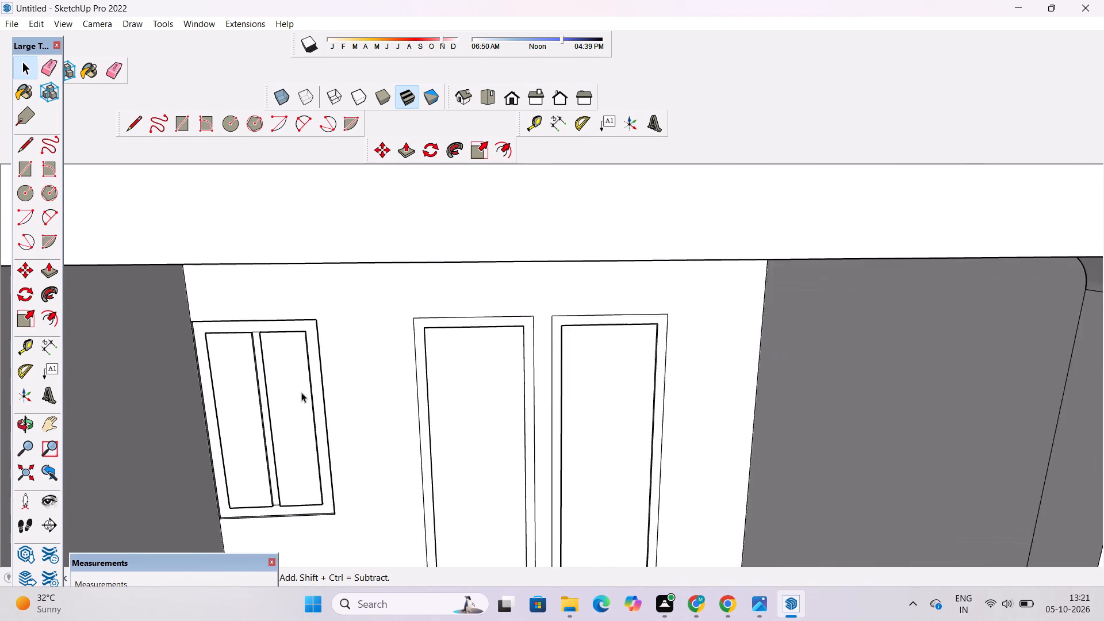
scroll(301, 392, up, 8)
click(326, 304)
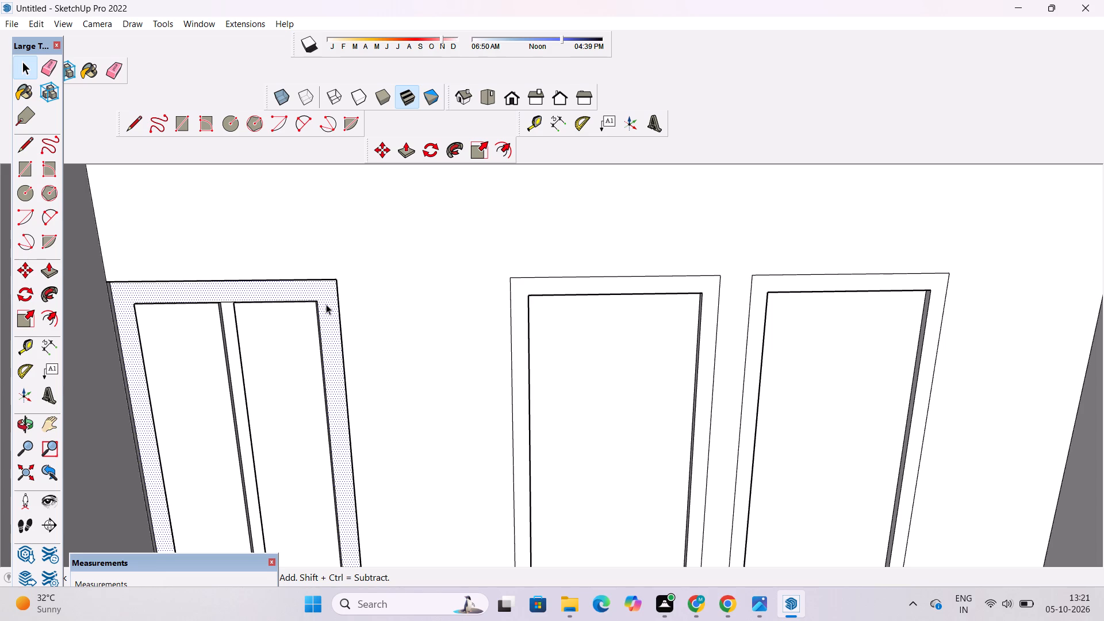
key(p)
click(326, 304)
click(393, 285)
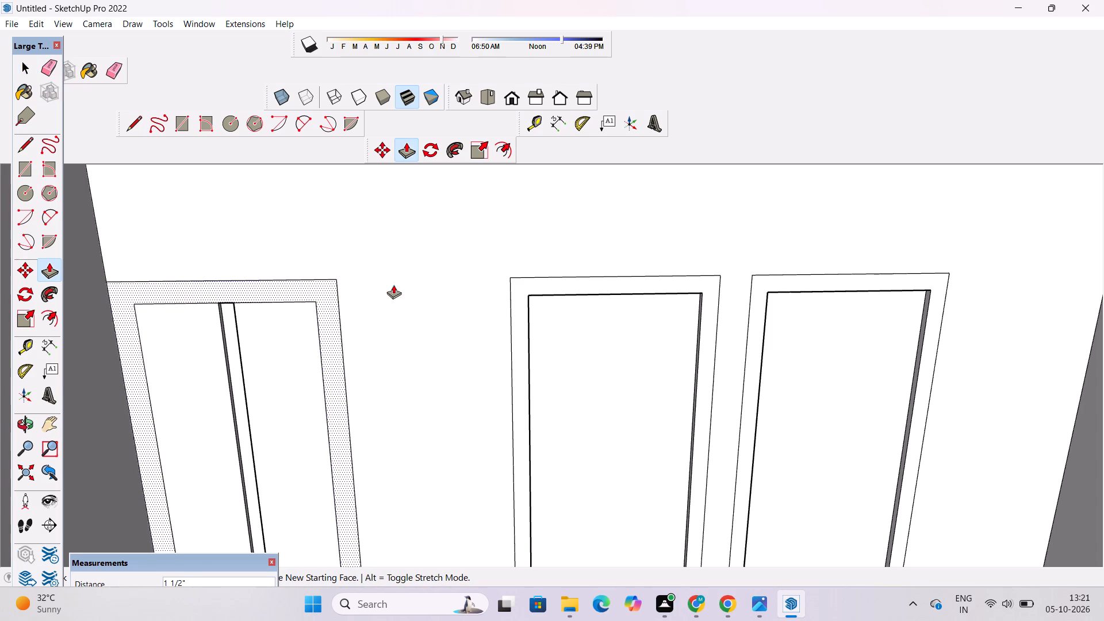
key(space)
Push the balcony window's central mullion back 1 1/2" flush with the surrounding frame.
scroll(229, 348, up, 5)
click(229, 325)
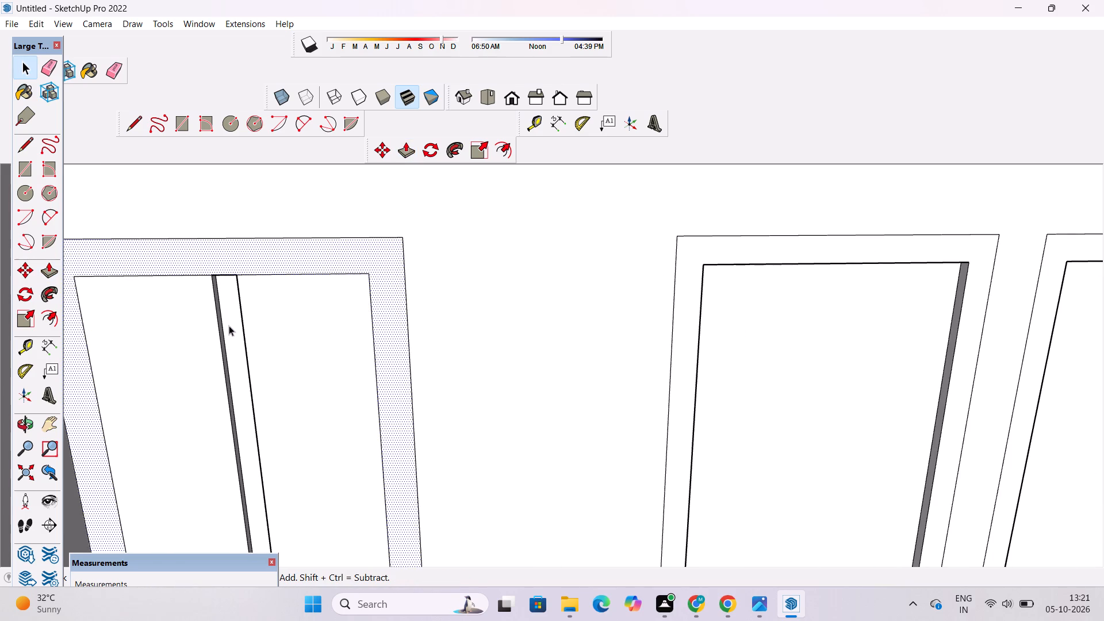
key(p)
click(229, 325)
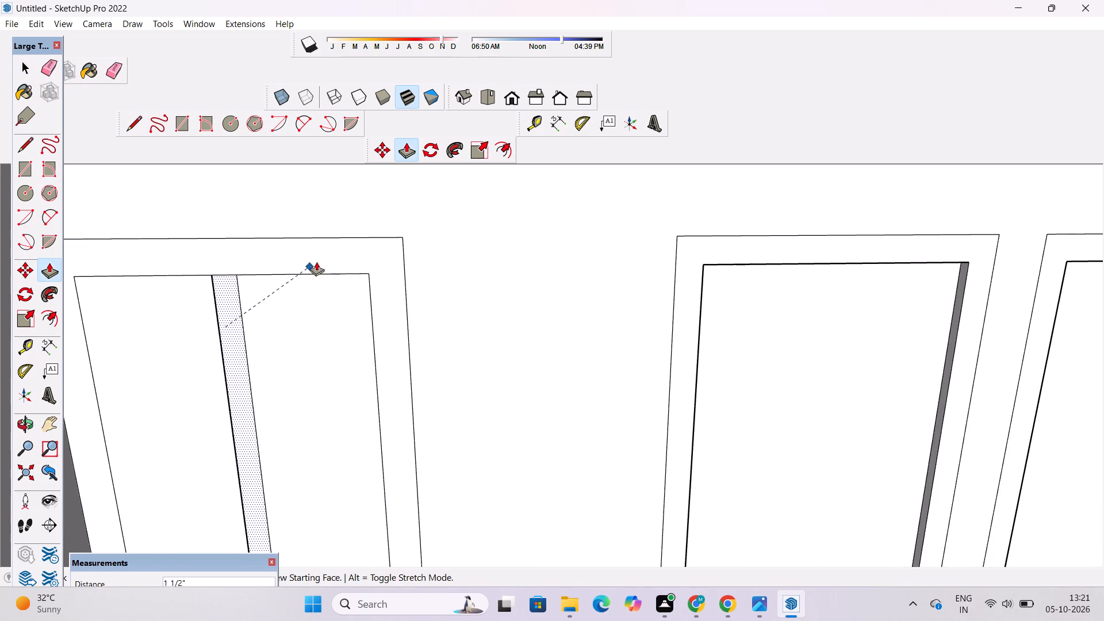
click(319, 260)
scroll(277, 293, down, 4)
key(space)
Push/Pull the balcony window's right pane by 1".
scroll(270, 298, down, 5)
click(292, 314)
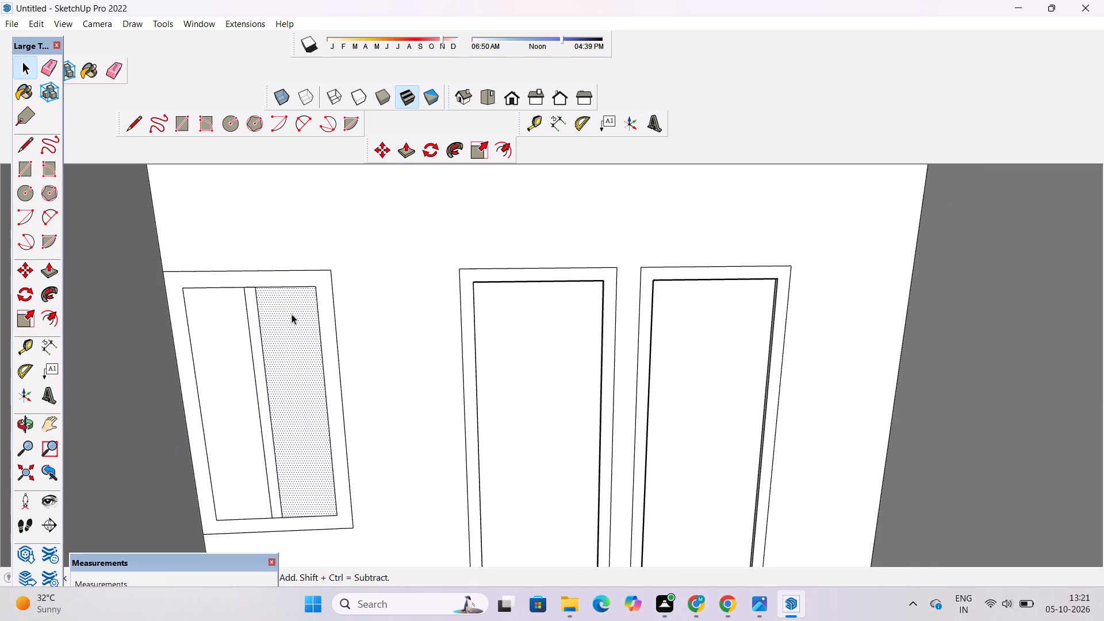
key(p)
click(292, 314)
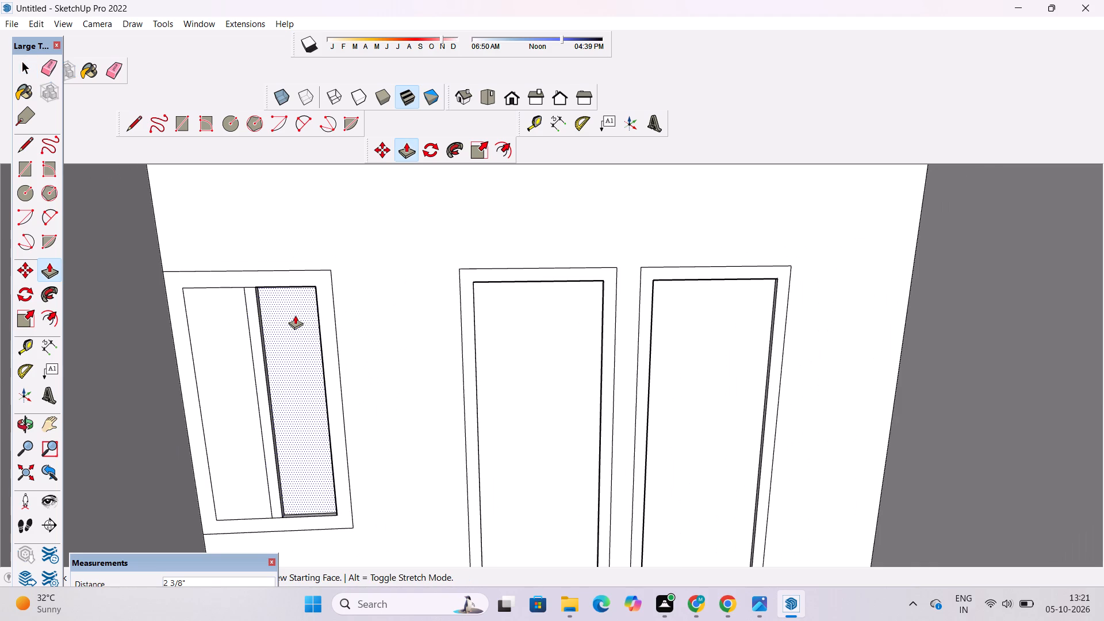
scroll(295, 315, up, 1)
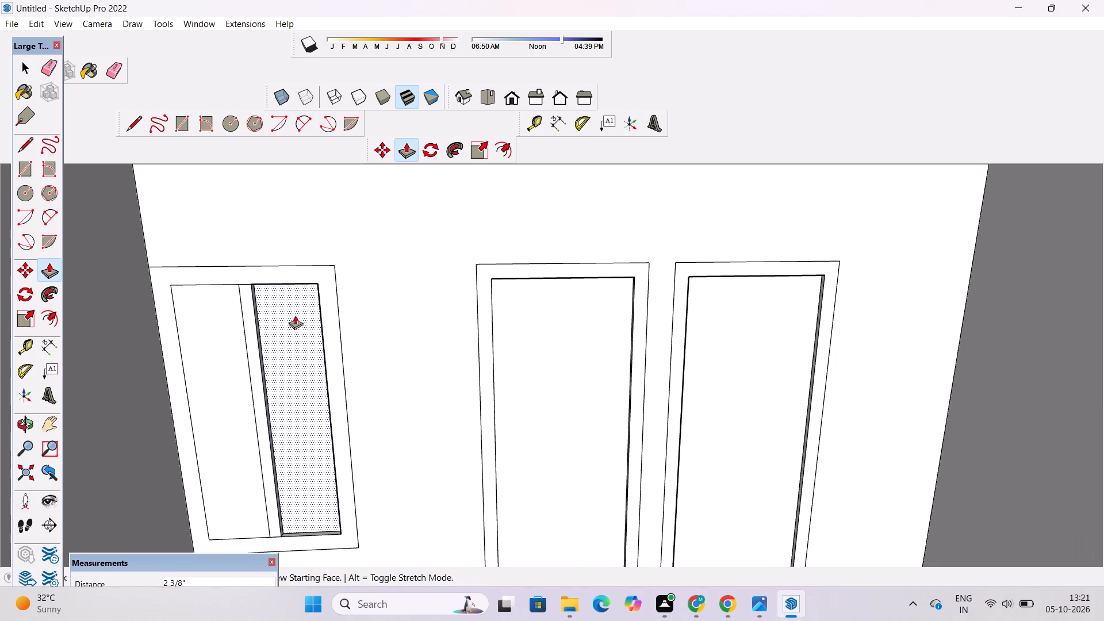
scroll(289, 317, down, 1)
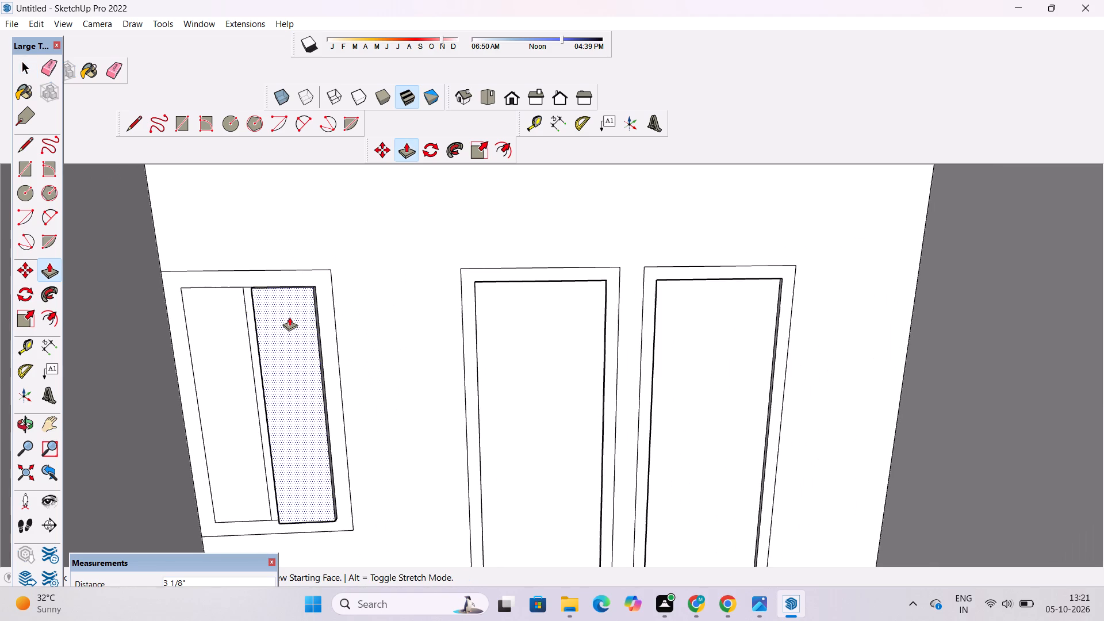
scroll(289, 317, down, 4)
scroll(290, 334, up, 4)
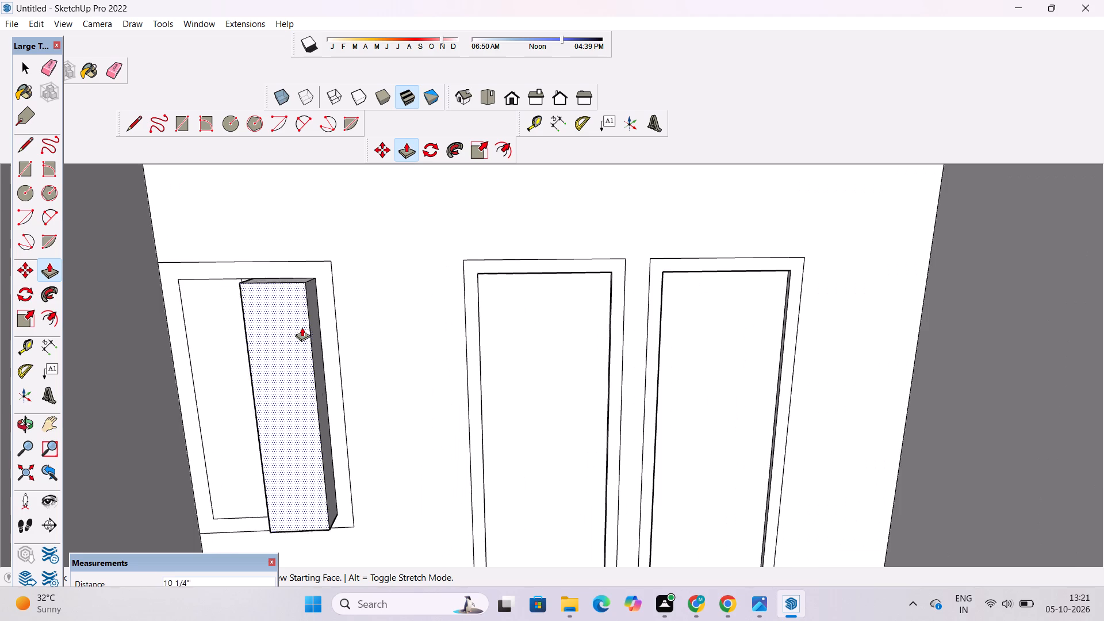
scroll(302, 327, up, 4)
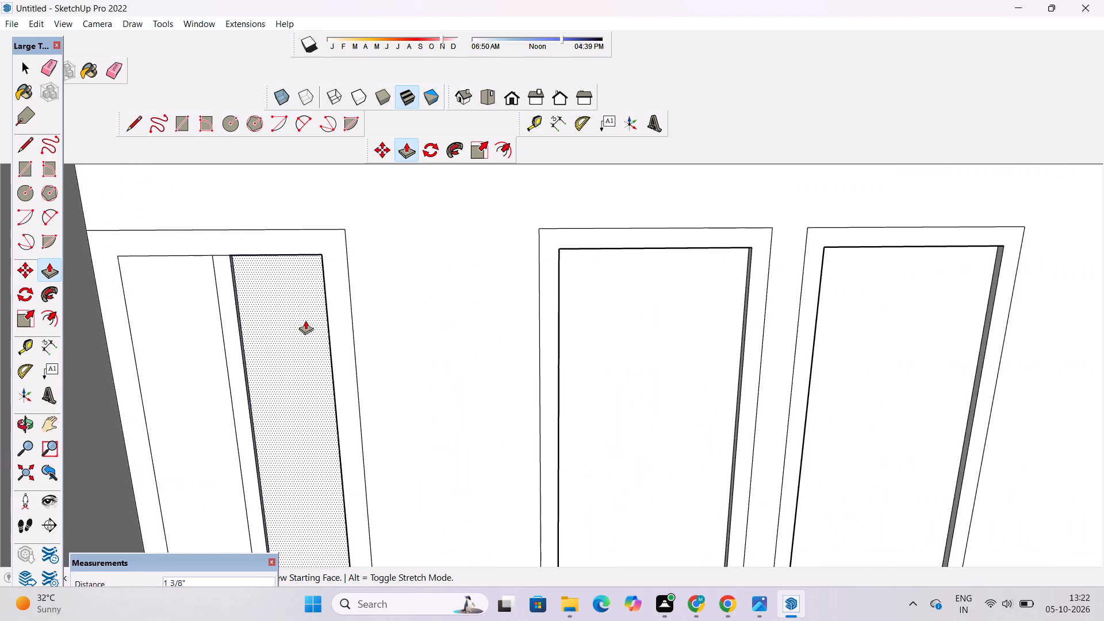
text(1")
key(Return)
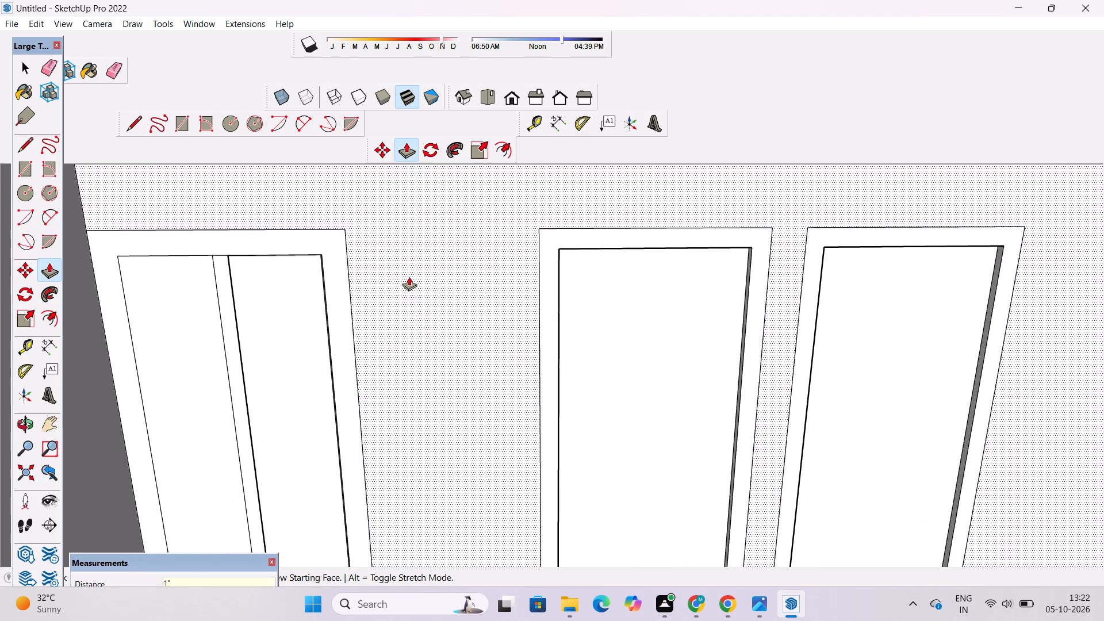
Push/Pull the balcony window's left pane level with the face of its right pane.
key(o)
drag(425, 300, 294, 305)
scroll(358, 213, up, 8)
drag(254, 297, 419, 300)
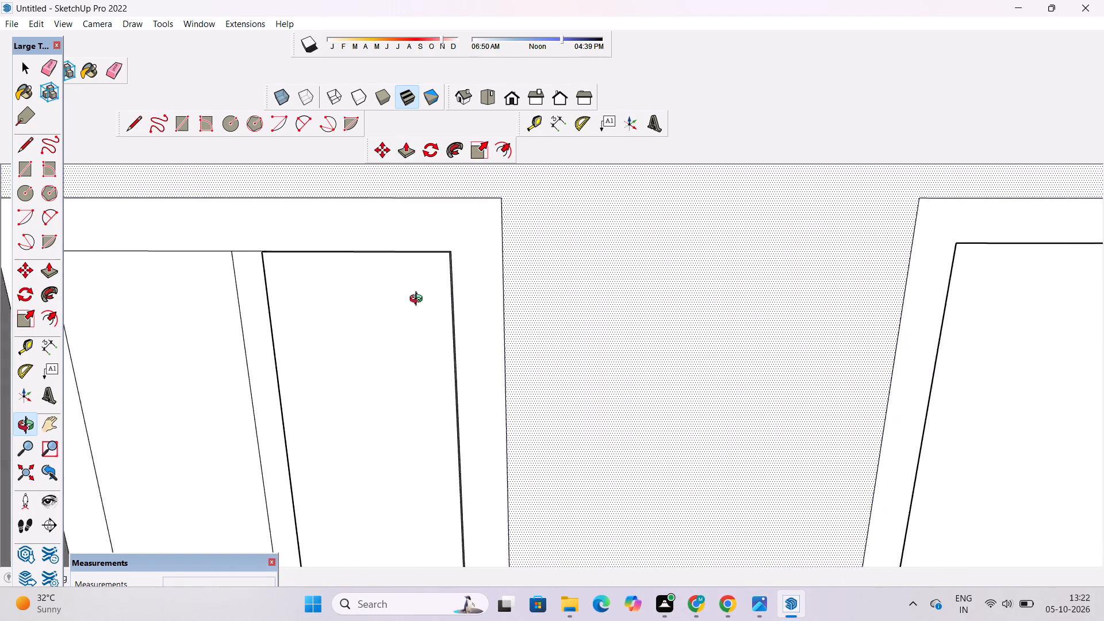
drag(419, 300, 497, 296)
scroll(511, 282, down, 5)
shift+drag(306, 342, 468, 291)
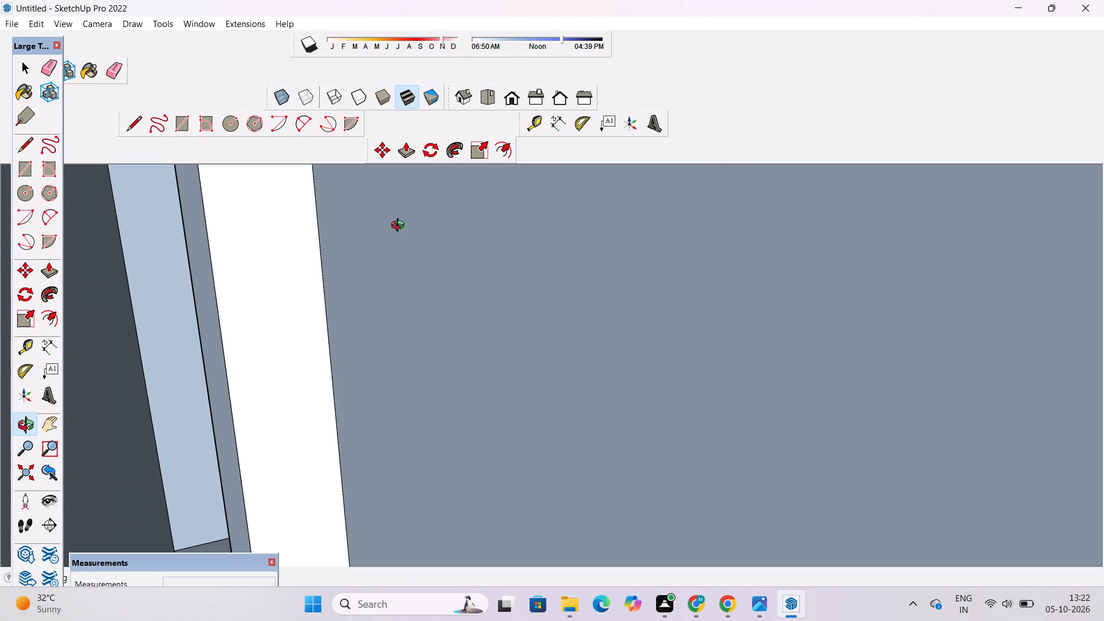
click(517, 97)
scroll(436, 217, down, 6)
shift+drag(375, 299, 557, 195)
shift+scroll(559, 193, down, 15)
shift+drag(553, 202, 561, 408)
shift+scroll(512, 370, up, 14)
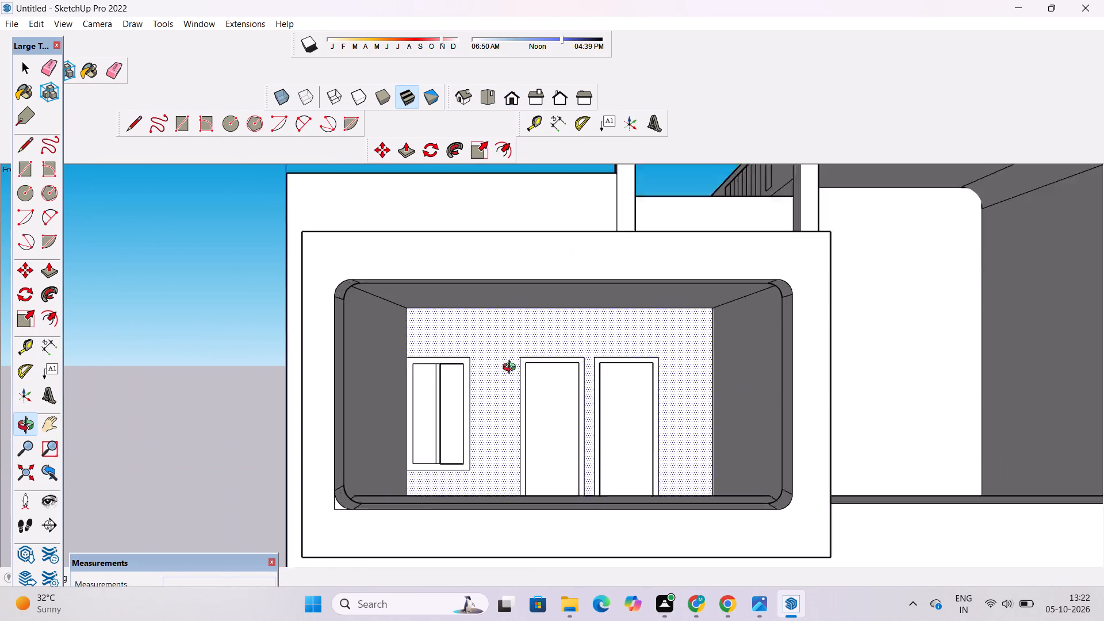
shift+scroll(512, 369, up, 10)
drag(353, 387, 388, 447)
shift+drag(384, 456, 392, 366)
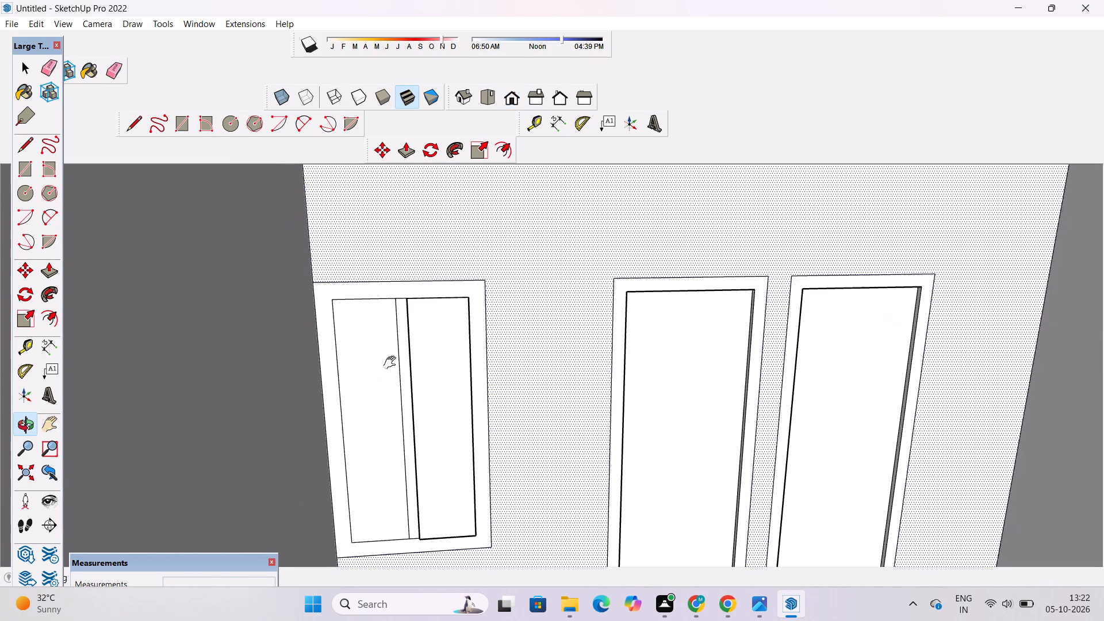
shift+scroll(384, 333, up, 10)
drag(404, 245, 420, 345)
key(space)
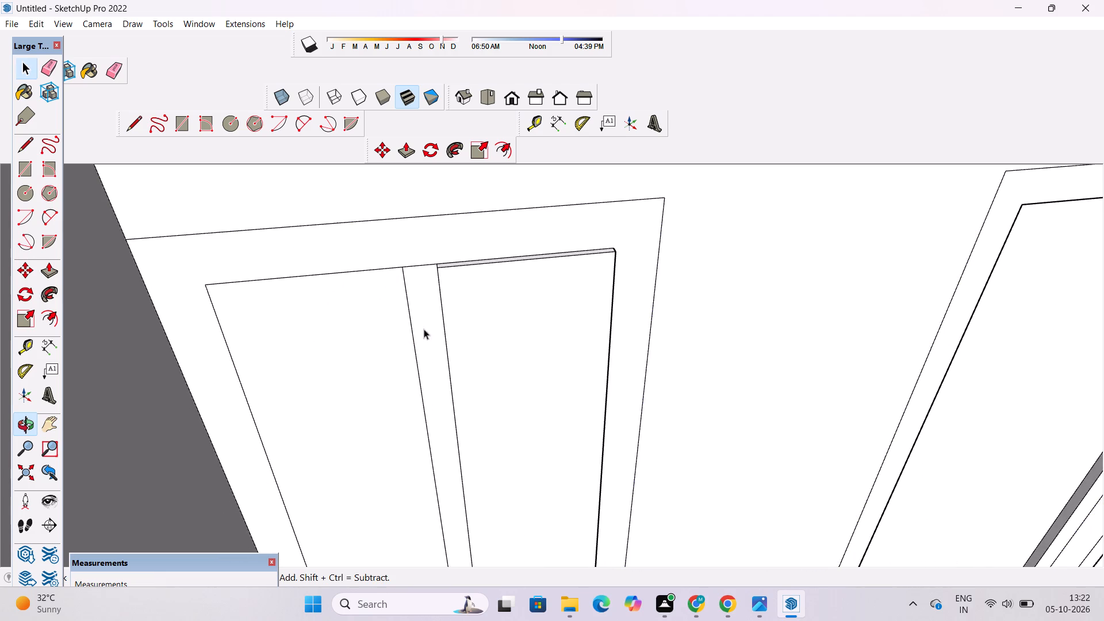
click(340, 312)
key(p)
click(341, 313)
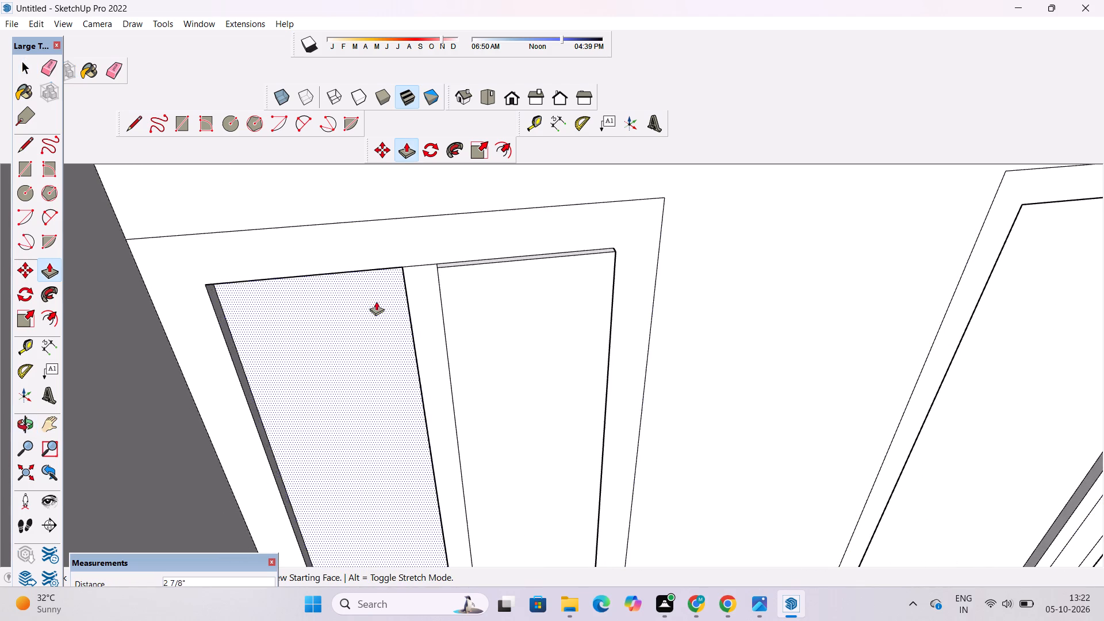
click(492, 281)
Examine the whole house from the front and from above, comparing the balcony openings with the terrace window.
key(o)
scroll(492, 281, down, 6)
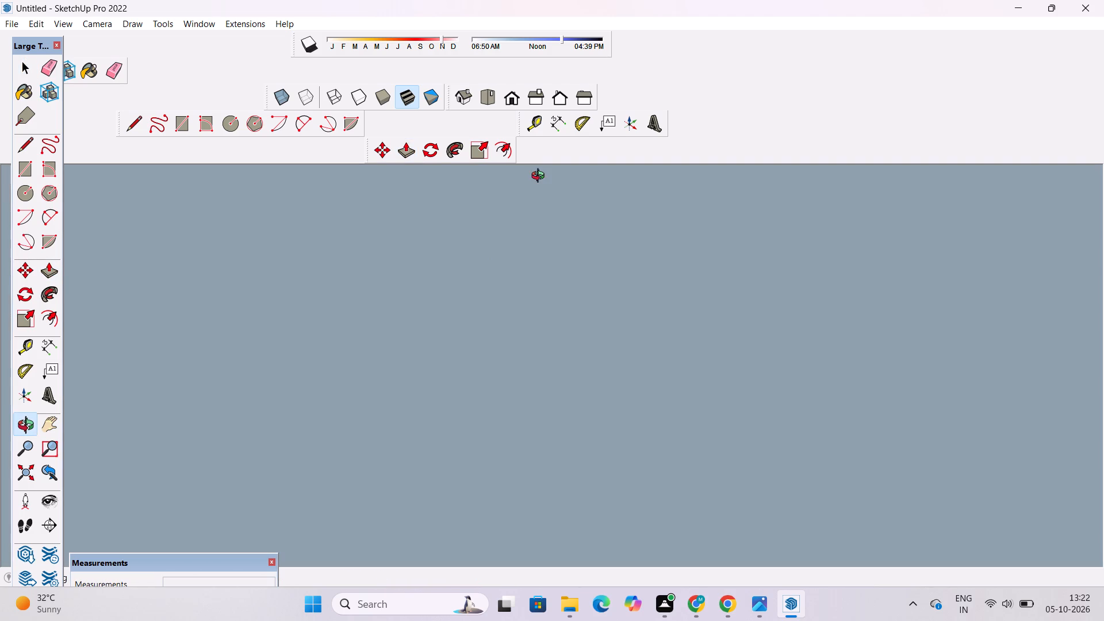
scroll(540, 177, down, 2)
click(509, 105)
scroll(424, 259, down, 12)
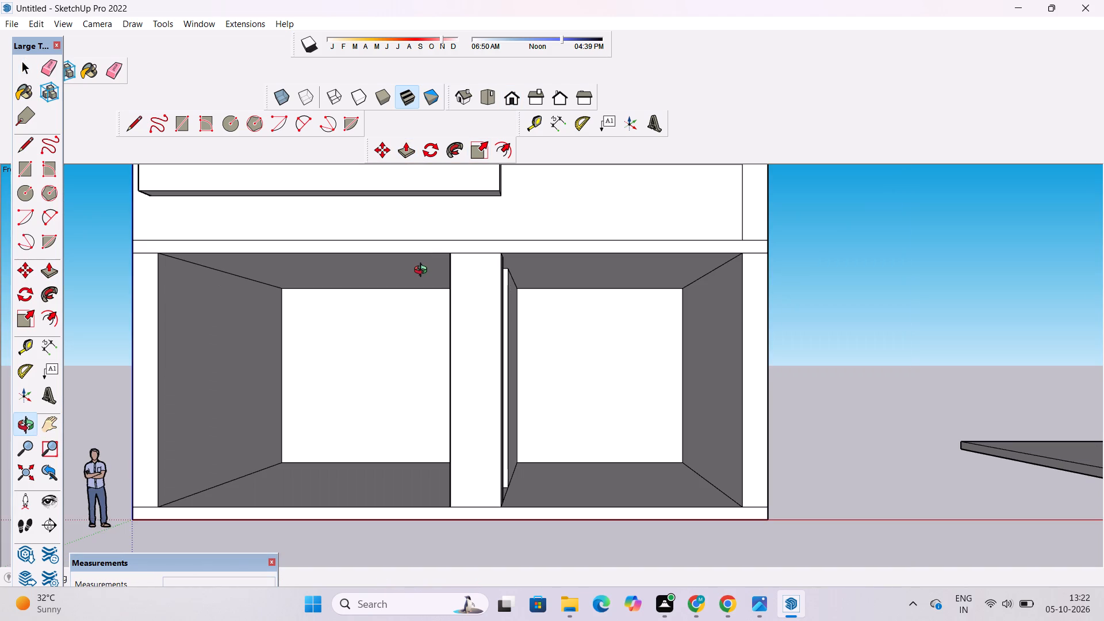
scroll(332, 396, down, 10)
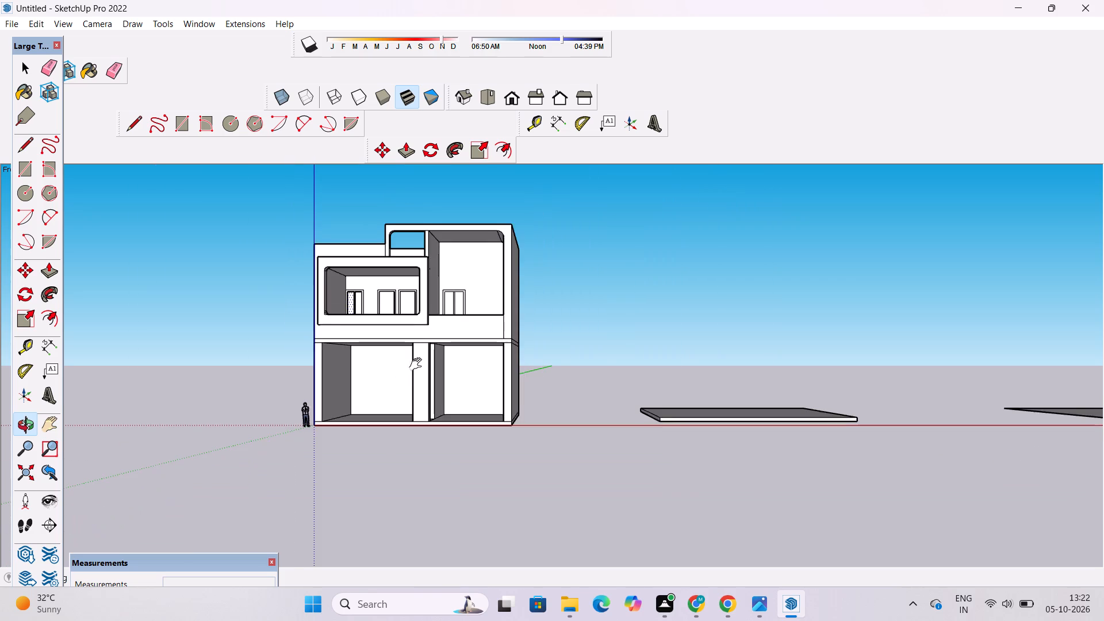
shift+drag(418, 365, 444, 454)
scroll(404, 363, up, 5)
drag(273, 398, 615, 384)
drag(615, 384, 616, 395)
shift+drag(616, 395, 439, 441)
scroll(484, 402, down, 4)
drag(600, 379, 397, 449)
scroll(419, 360, up, 3)
shift+drag(436, 353, 439, 370)
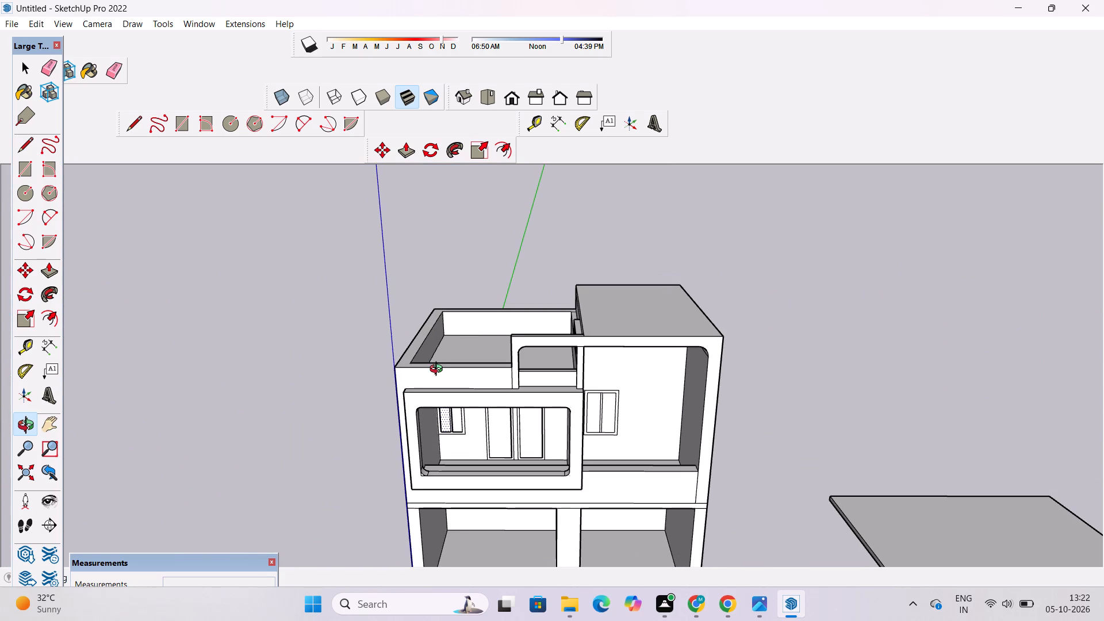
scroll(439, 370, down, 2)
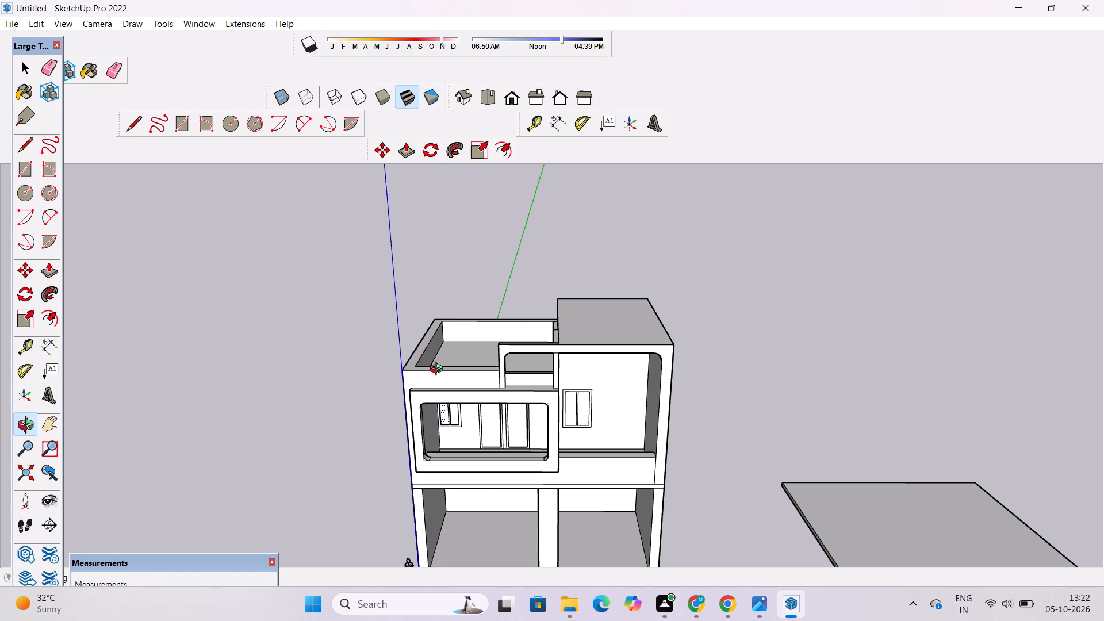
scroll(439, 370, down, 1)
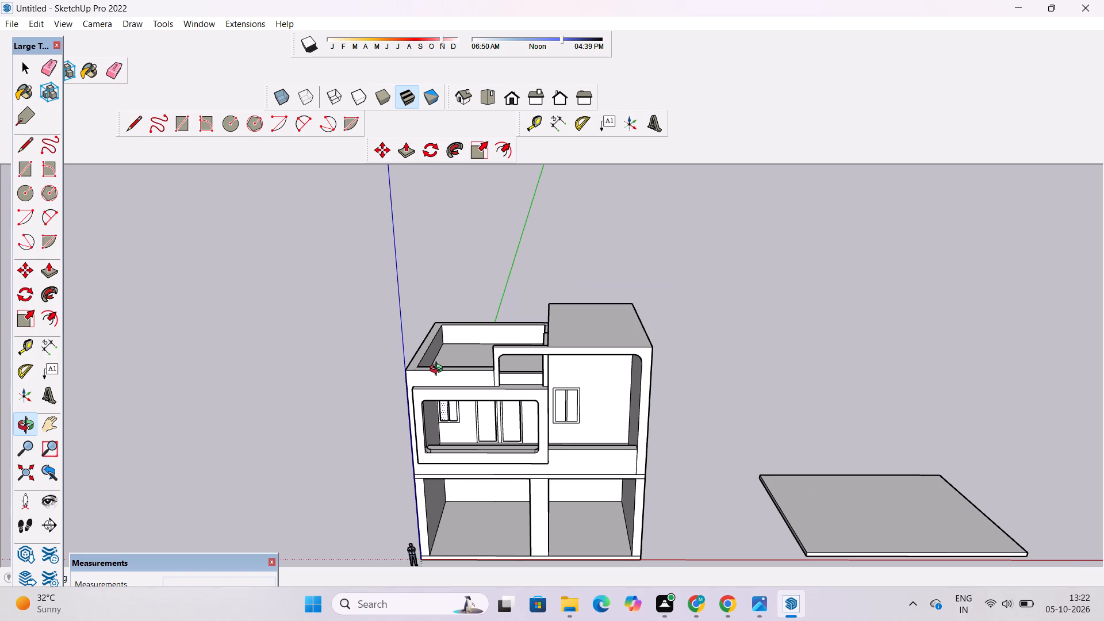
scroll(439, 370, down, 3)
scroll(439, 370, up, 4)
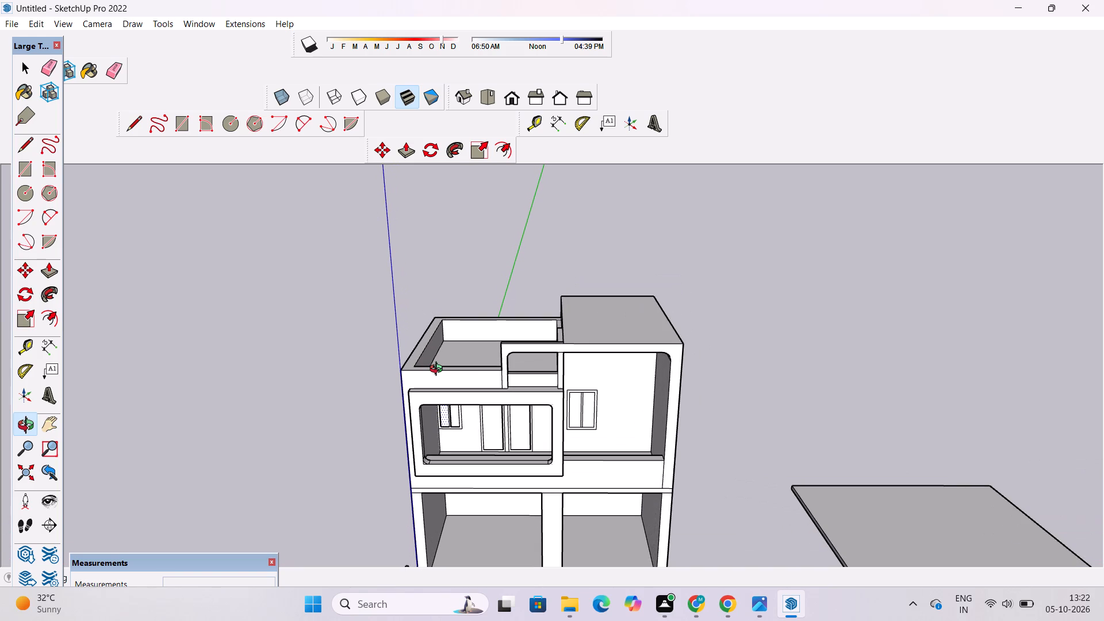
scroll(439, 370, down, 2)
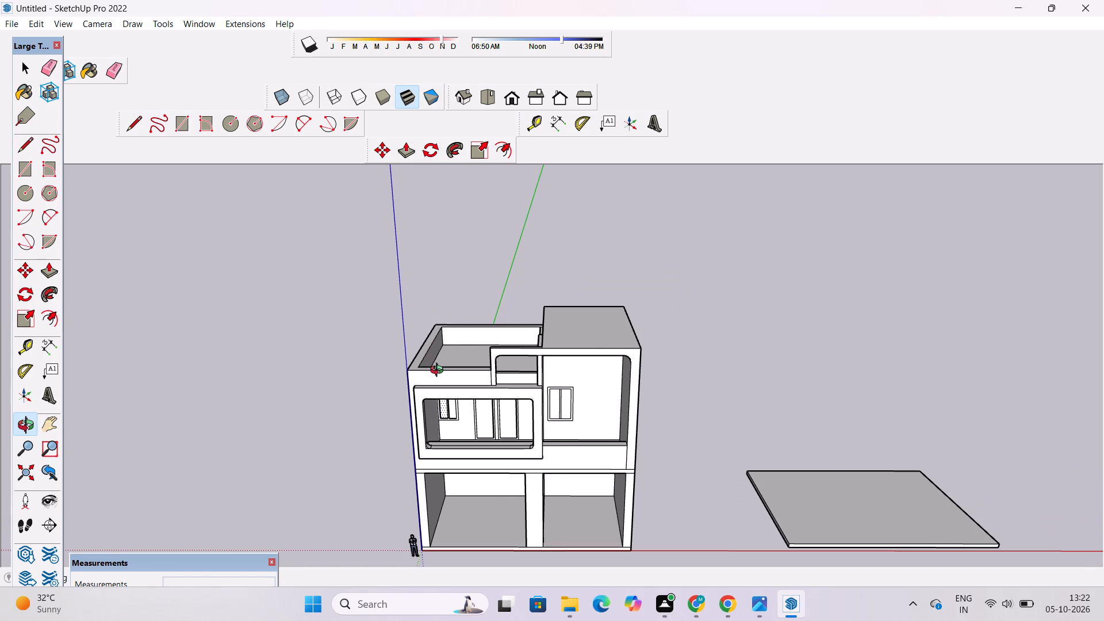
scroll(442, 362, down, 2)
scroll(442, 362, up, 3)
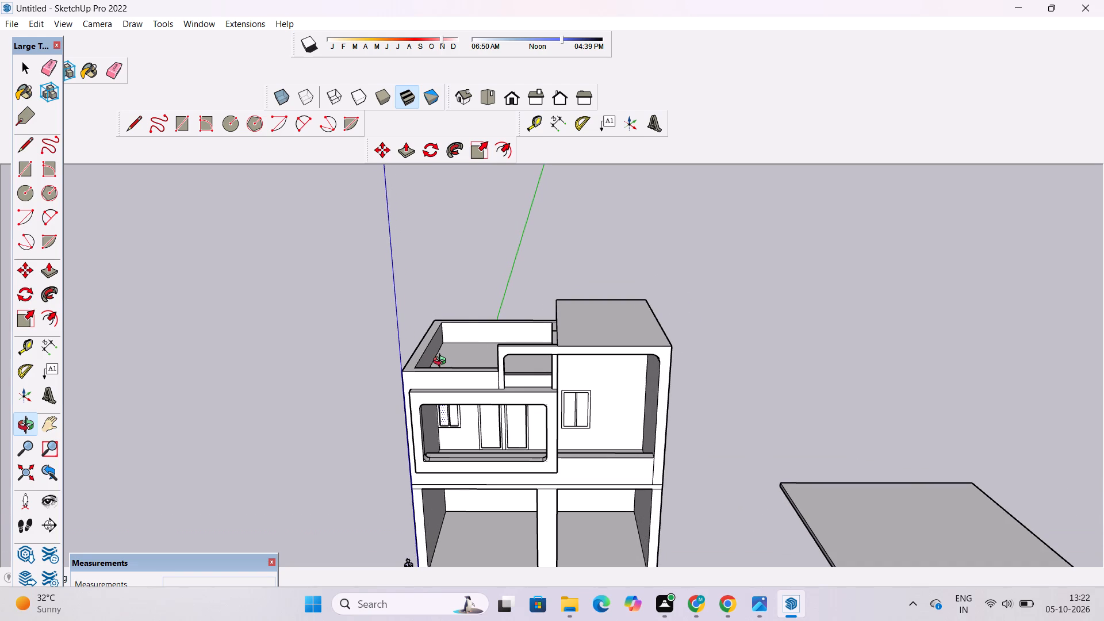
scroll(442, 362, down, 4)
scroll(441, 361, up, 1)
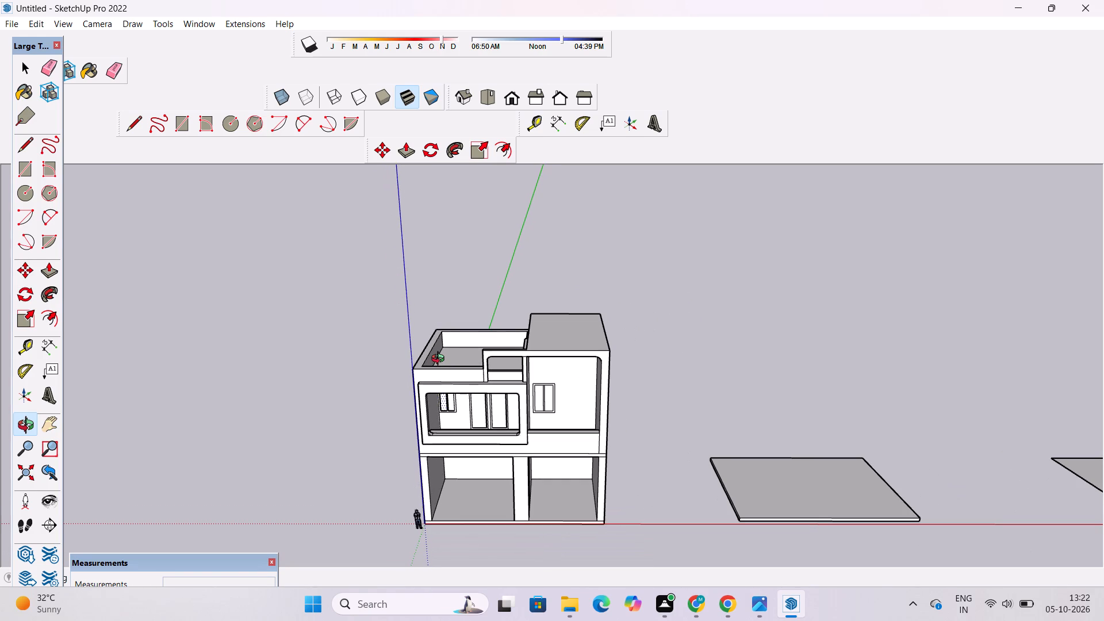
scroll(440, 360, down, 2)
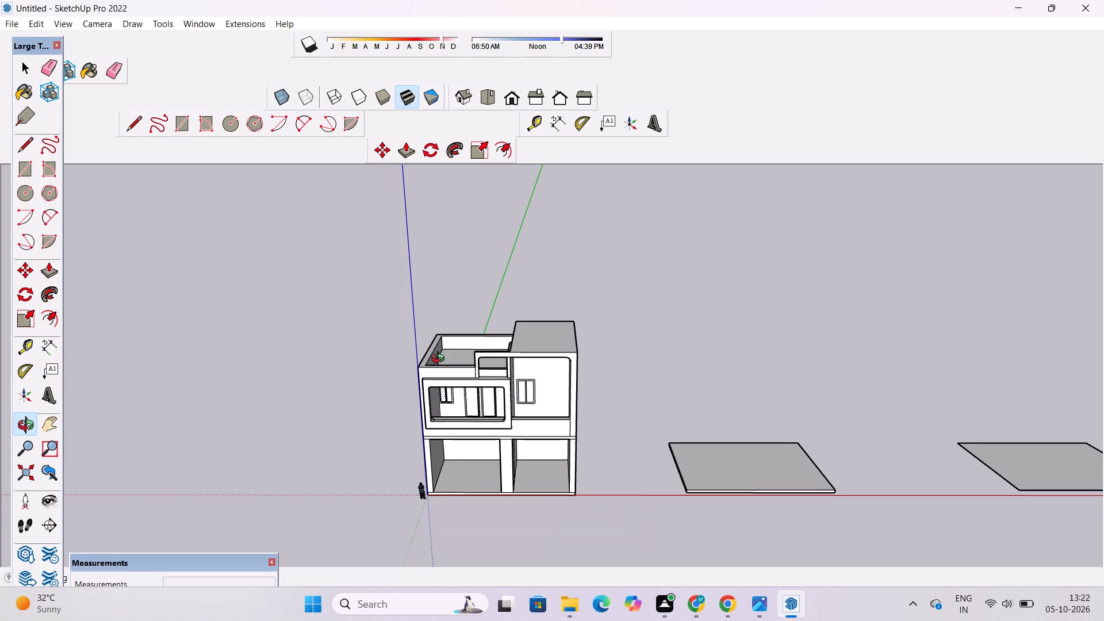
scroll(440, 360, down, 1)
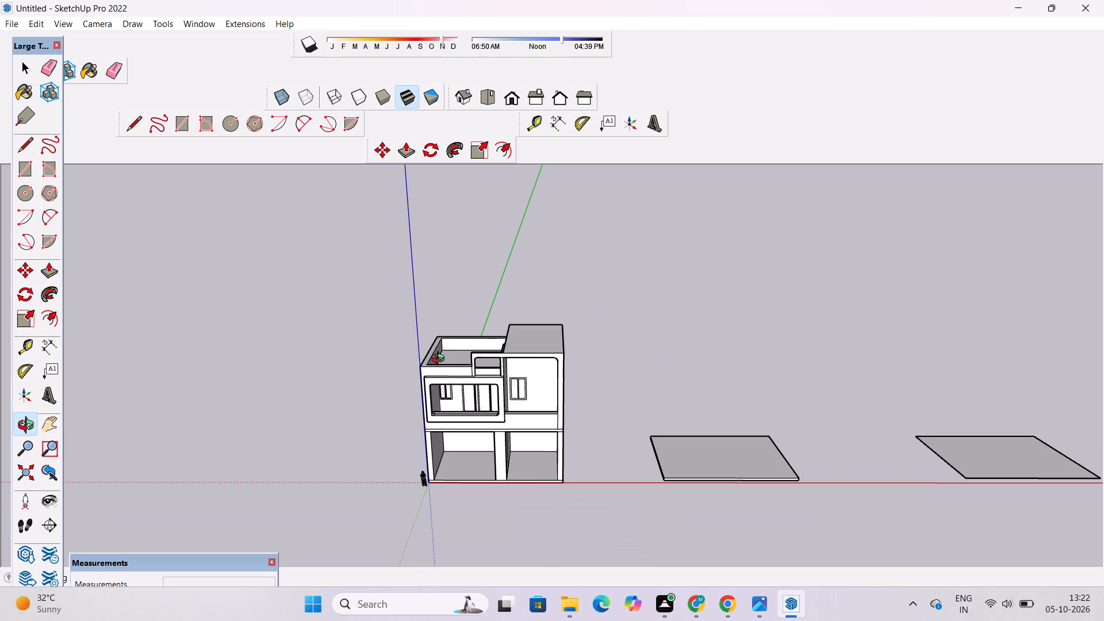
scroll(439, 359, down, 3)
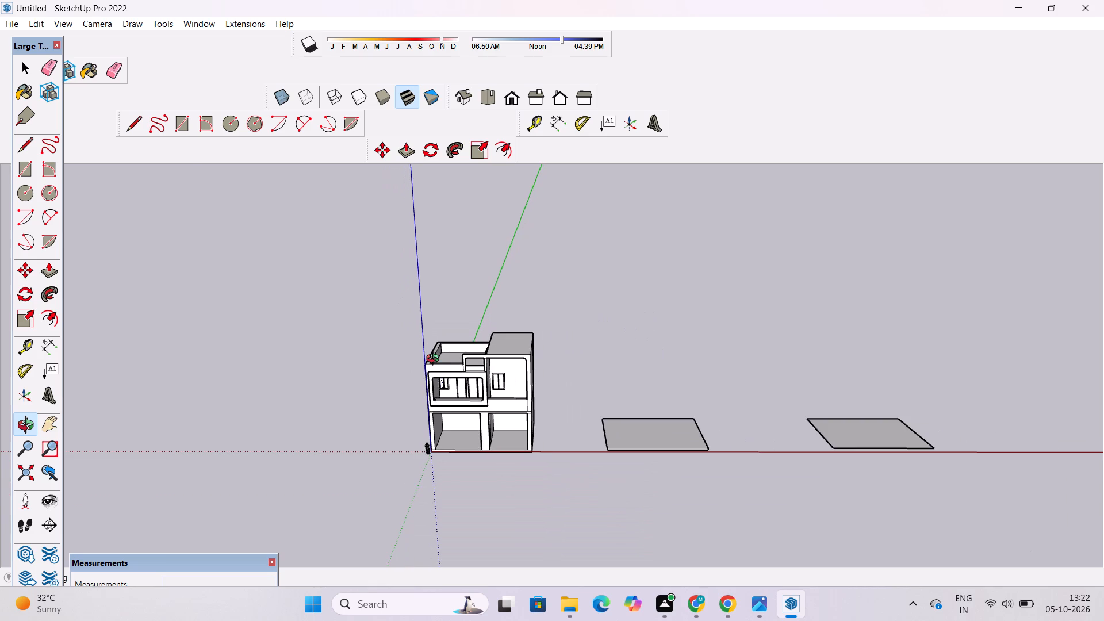
Examine the upper storey's balcony and terrace openings from raised and eye-level front angles.
scroll(511, 391, up, 13)
shift+drag(478, 429, 474, 392)
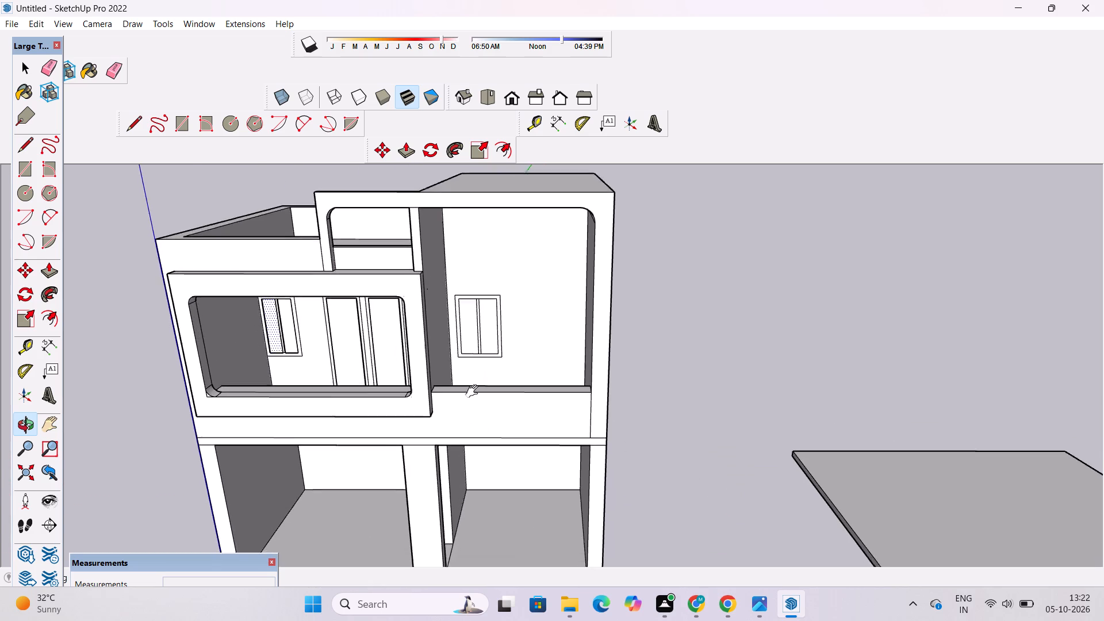
shift+drag(474, 392, 474, 390)
drag(460, 392, 458, 292)
scroll(458, 292, down, 6)
shift+drag(471, 278, 471, 297)
scroll(471, 297, down, 2)
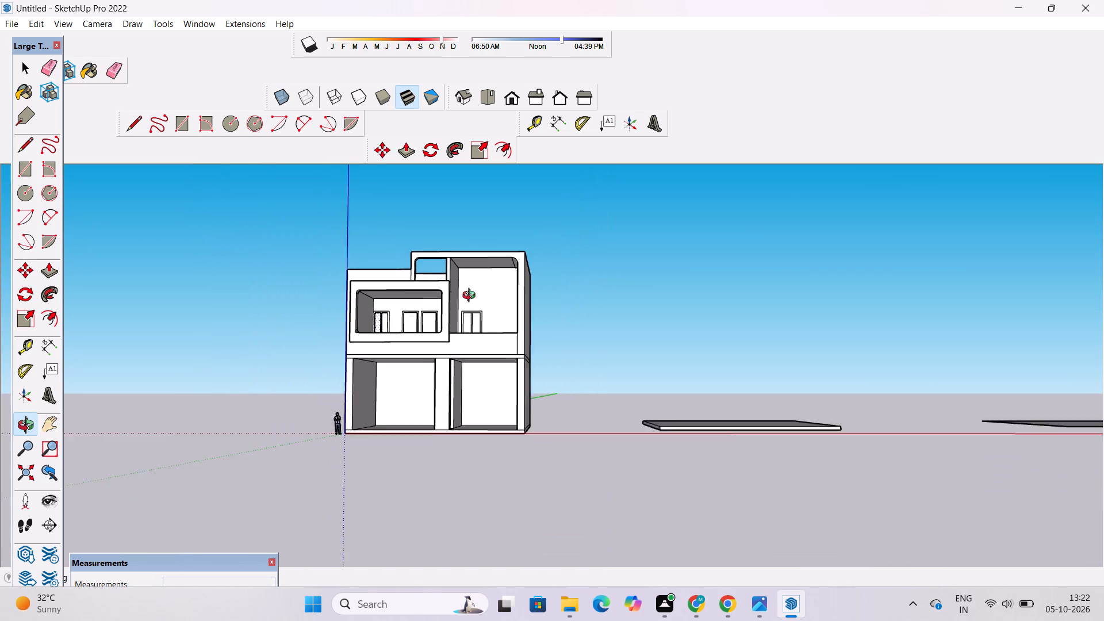
scroll(471, 297, down, 2)
drag(476, 305, 481, 400)
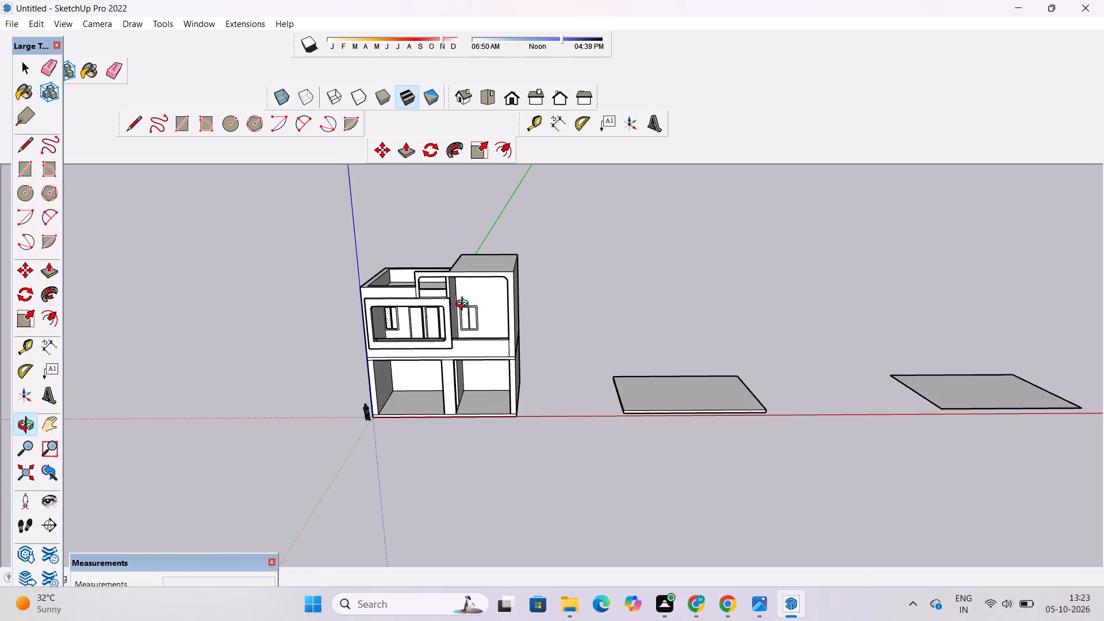
scroll(465, 304, up, 9)
drag(482, 365, 480, 254)
scroll(449, 437, up, 3)
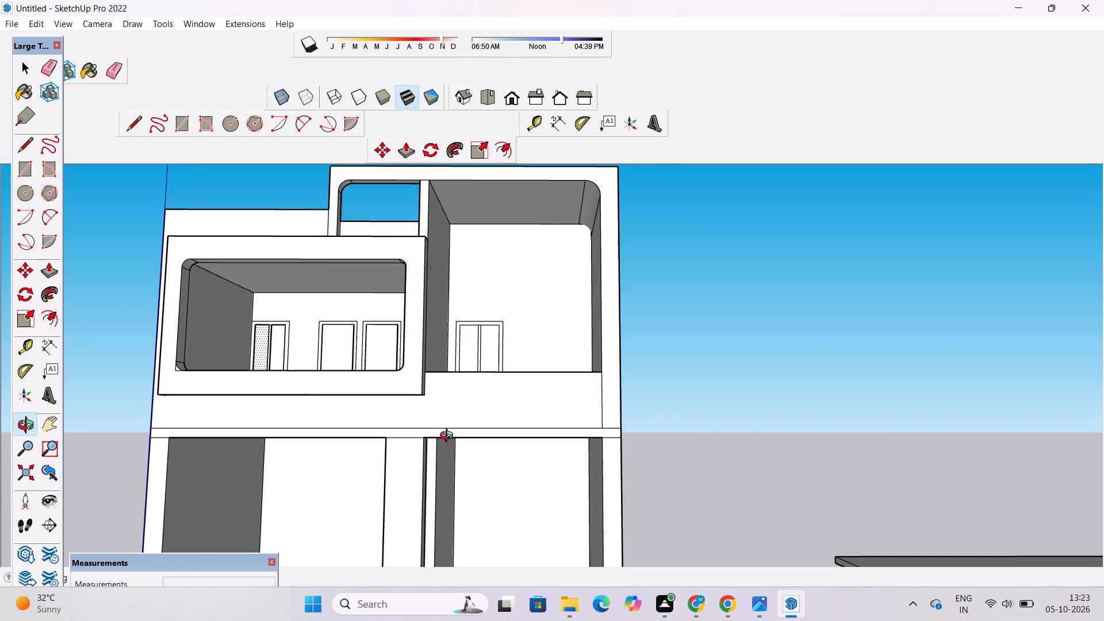
Examine the upper storey's balcony and terrace openings and their parapets from the front and from raised angles.
shift+drag(448, 437, 463, 399)
scroll(464, 390, down, 6)
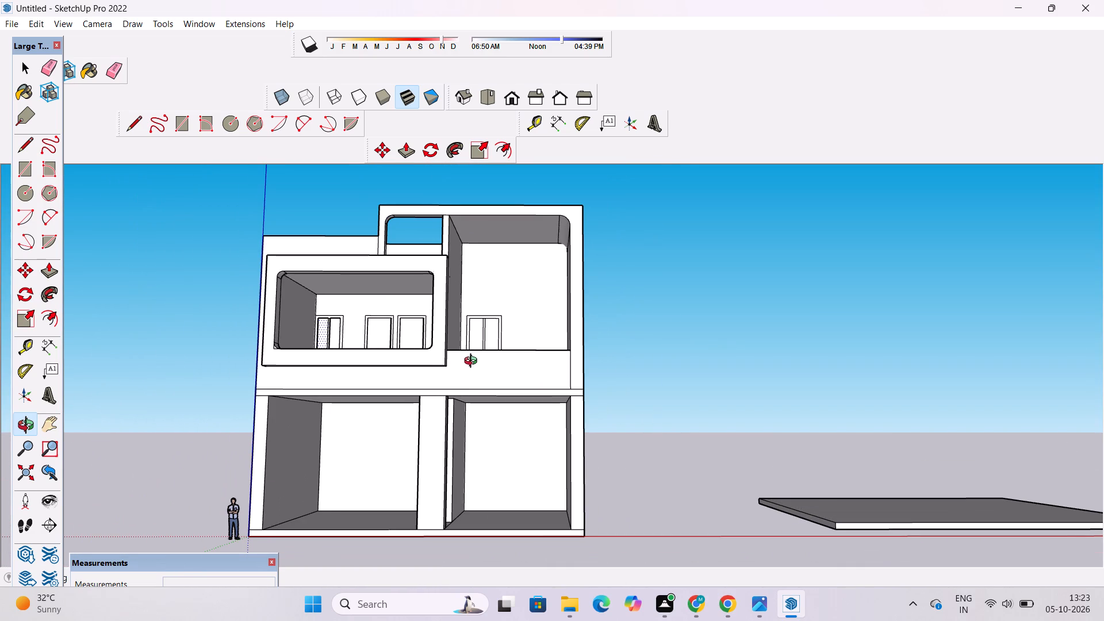
scroll(473, 362, down, 2)
drag(474, 370, 471, 447)
scroll(463, 335, up, 6)
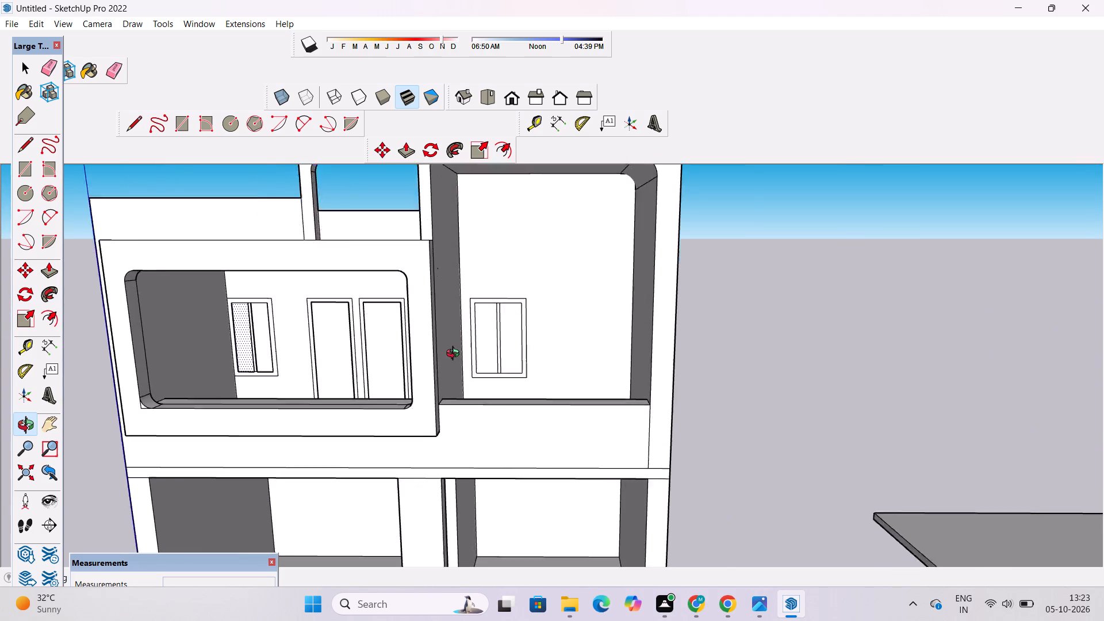
scroll(455, 355, up, 2)
drag(447, 436, 338, 484)
drag(337, 484, 450, 473)
scroll(432, 440, up, 3)
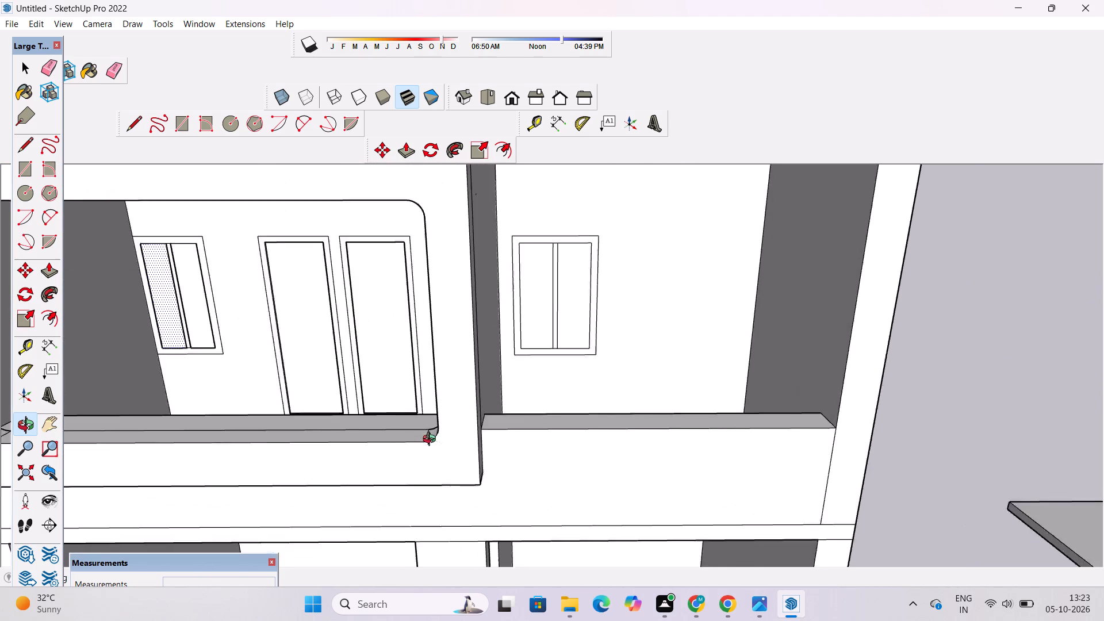
scroll(432, 440, up, 1)
drag(386, 446, 565, 470)
scroll(555, 455, down, 5)
drag(521, 466, 549, 517)
shift+drag(528, 517, 530, 484)
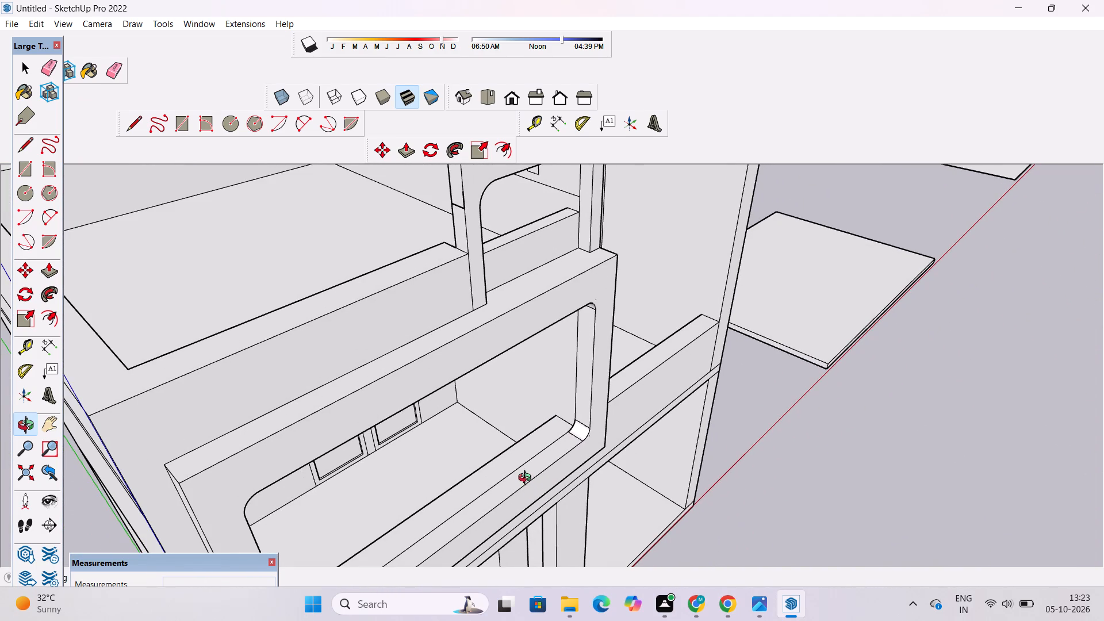
Draw a 4' vertical line up the terrace's side wall from the midpoint of the parapet top's end edge.
scroll(527, 476, up, 1)
drag(559, 469, 531, 485)
scroll(533, 450, up, 7)
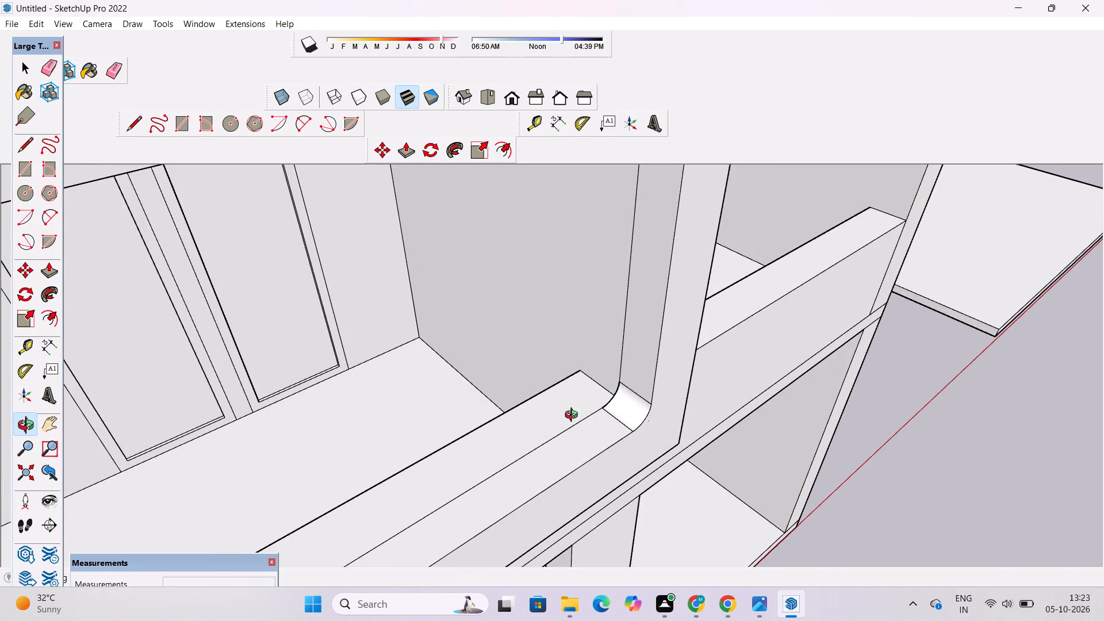
shift+drag(574, 416, 399, 512)
shift+drag(736, 298, 603, 434)
scroll(602, 432, up, 2)
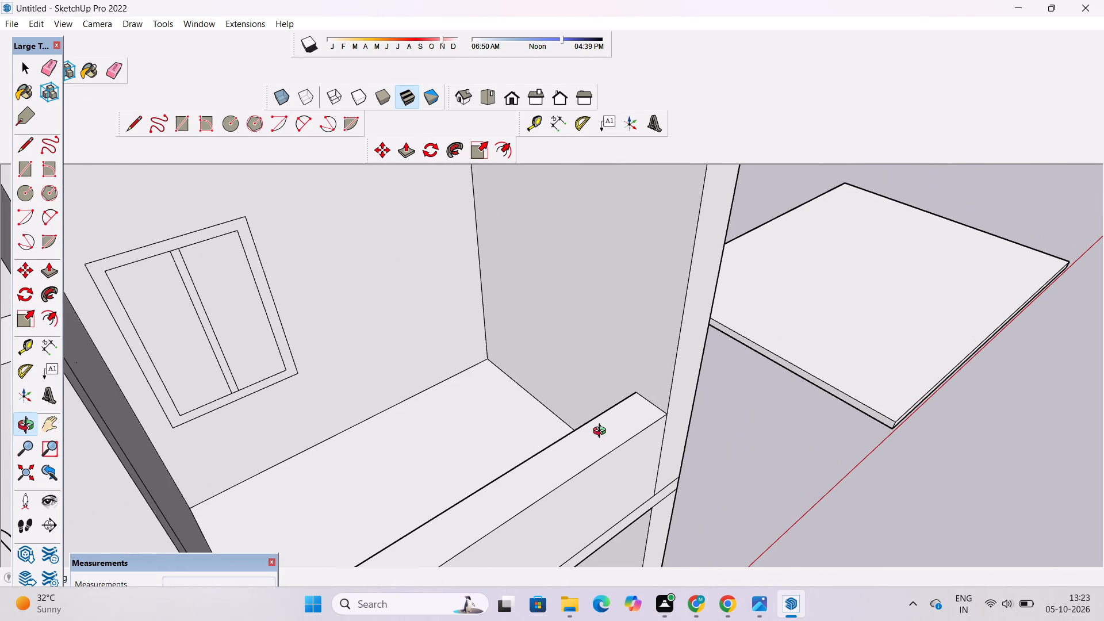
key(l)
click(654, 401)
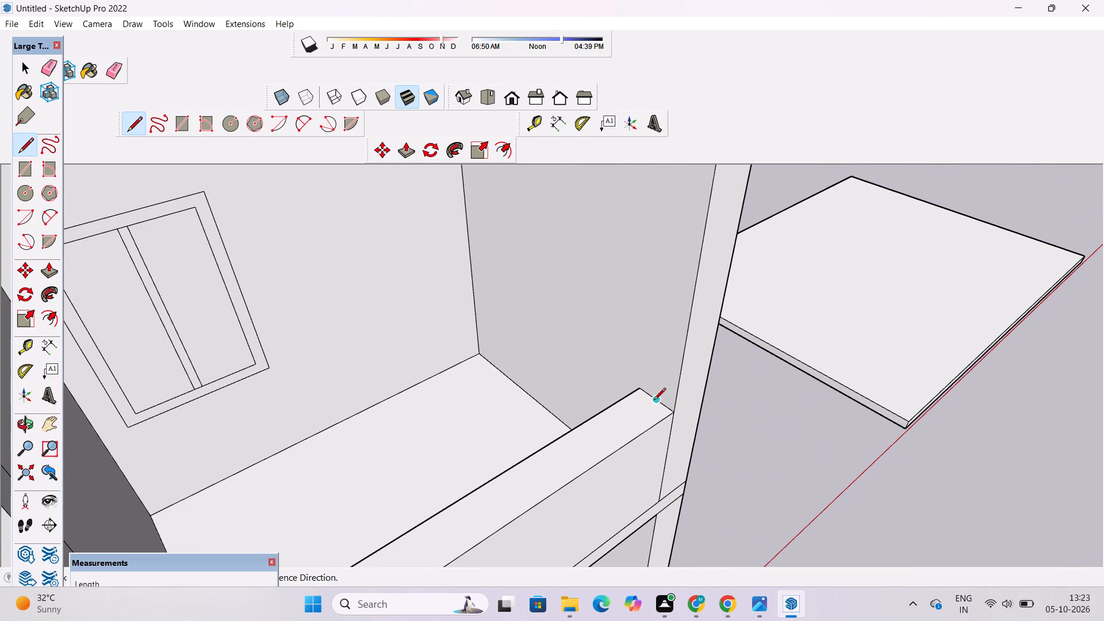
scroll(654, 401, down, 7)
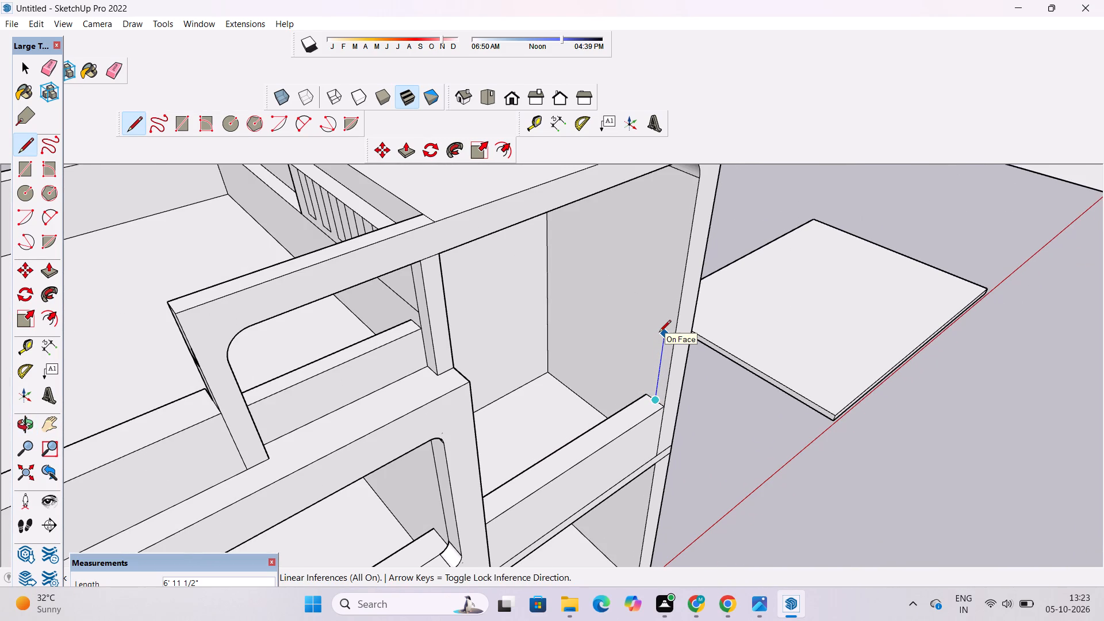
text(4')
key(Return)
Complete the terrace railing outline with a line about 19' long along the red axis to the opposite wall and a 4' line down to the parapet.
key(o)
scroll(659, 333, down, 5)
drag(714, 379, 632, 386)
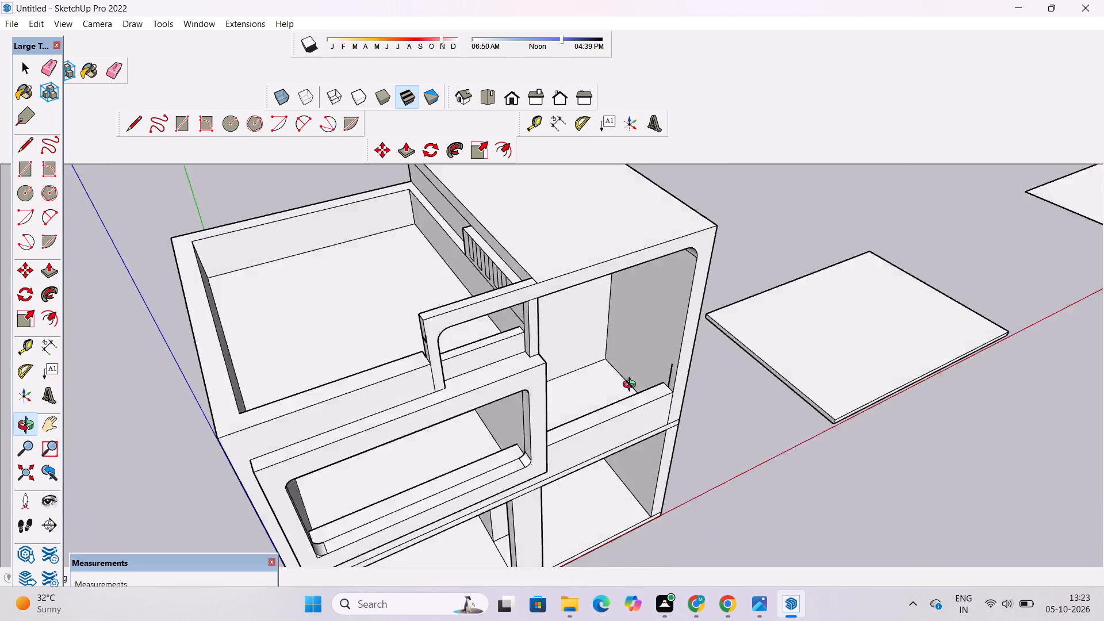
drag(632, 386, 572, 367)
scroll(624, 398, up, 6)
drag(633, 480, 617, 410)
scroll(615, 399, down, 5)
drag(615, 399, 598, 398)
key(l)
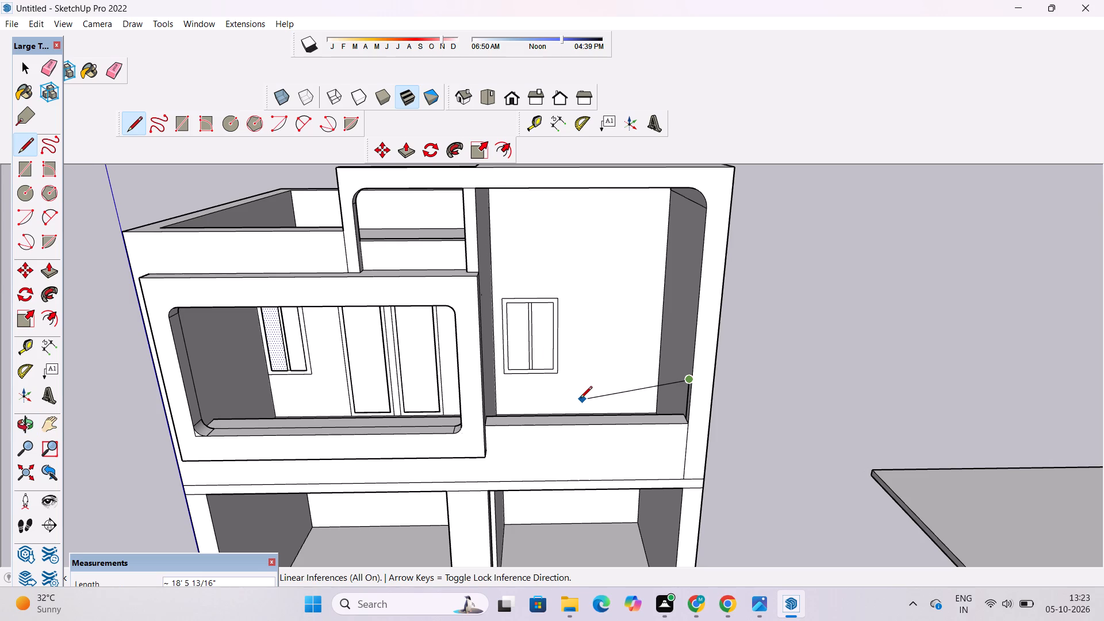
scroll(580, 399, up, 3)
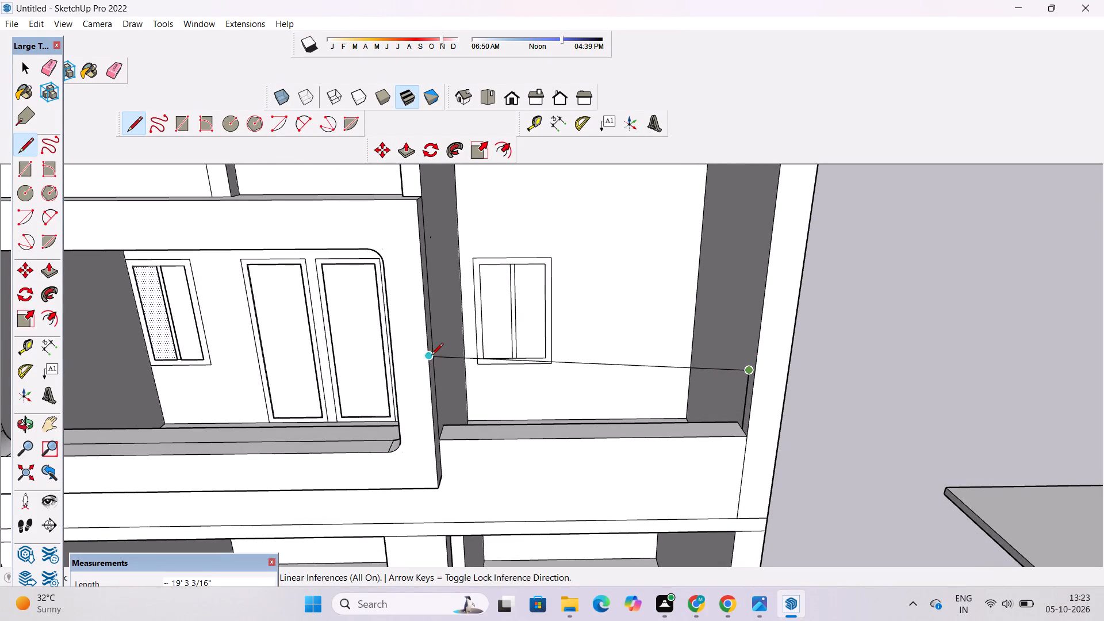
scroll(448, 369, up, 2)
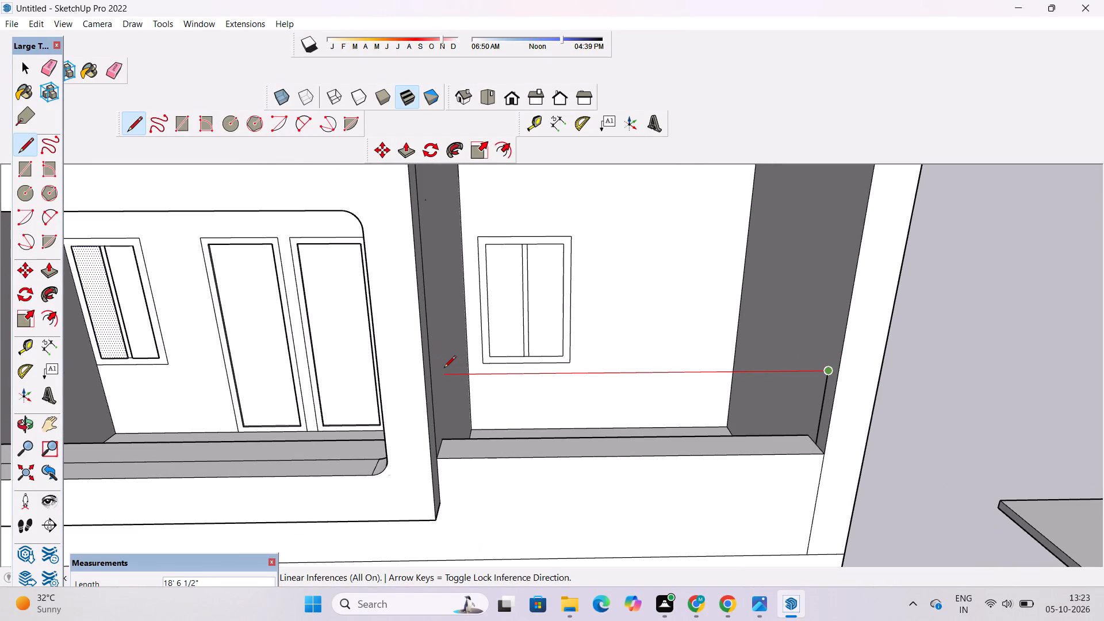
scroll(444, 369, down, 3)
scroll(444, 369, up, 3)
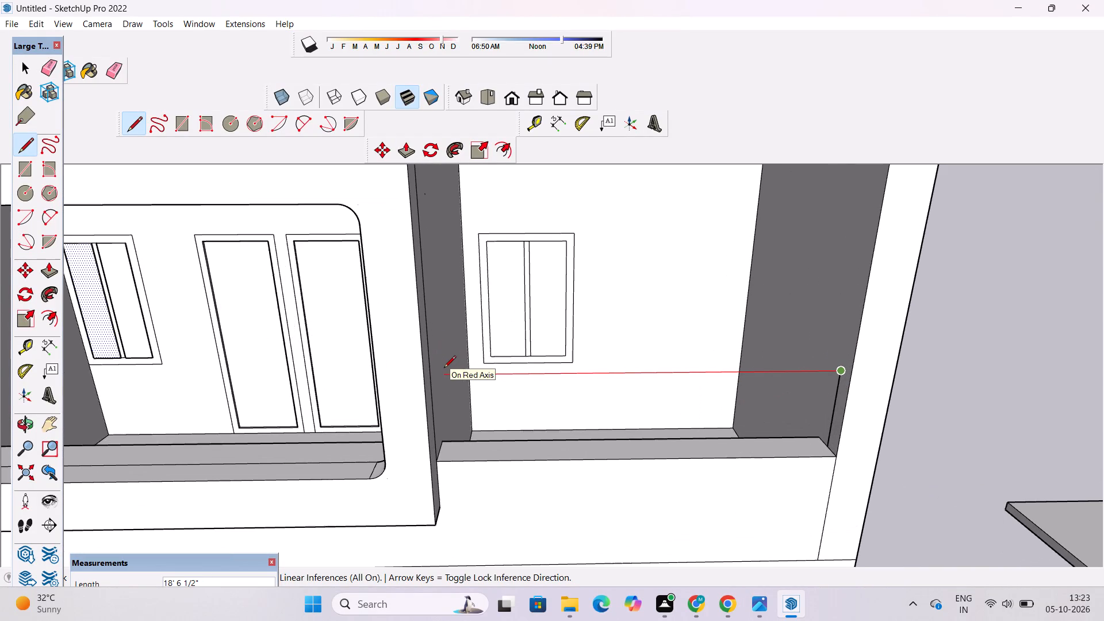
scroll(444, 374, up, 8)
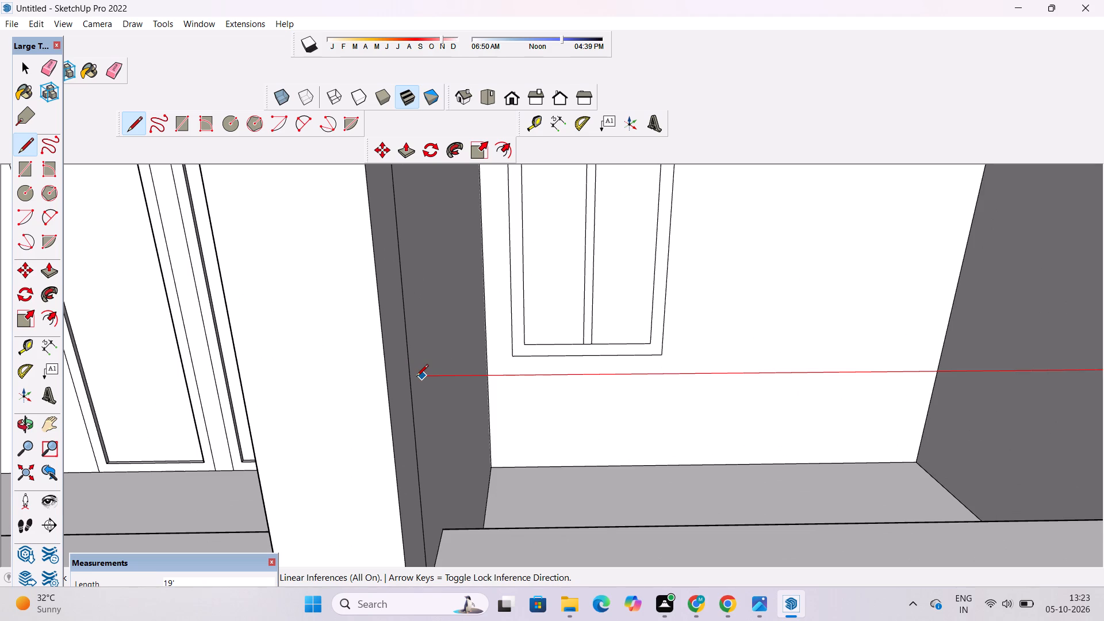
click(416, 377)
scroll(427, 446, down, 5)
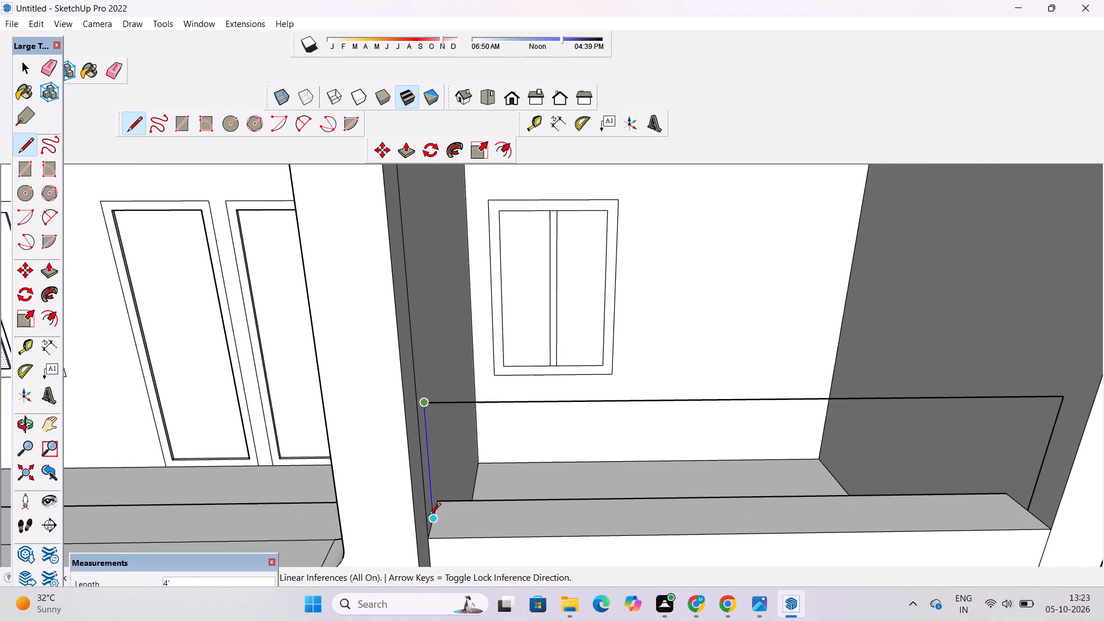
click(434, 521)
key(space)
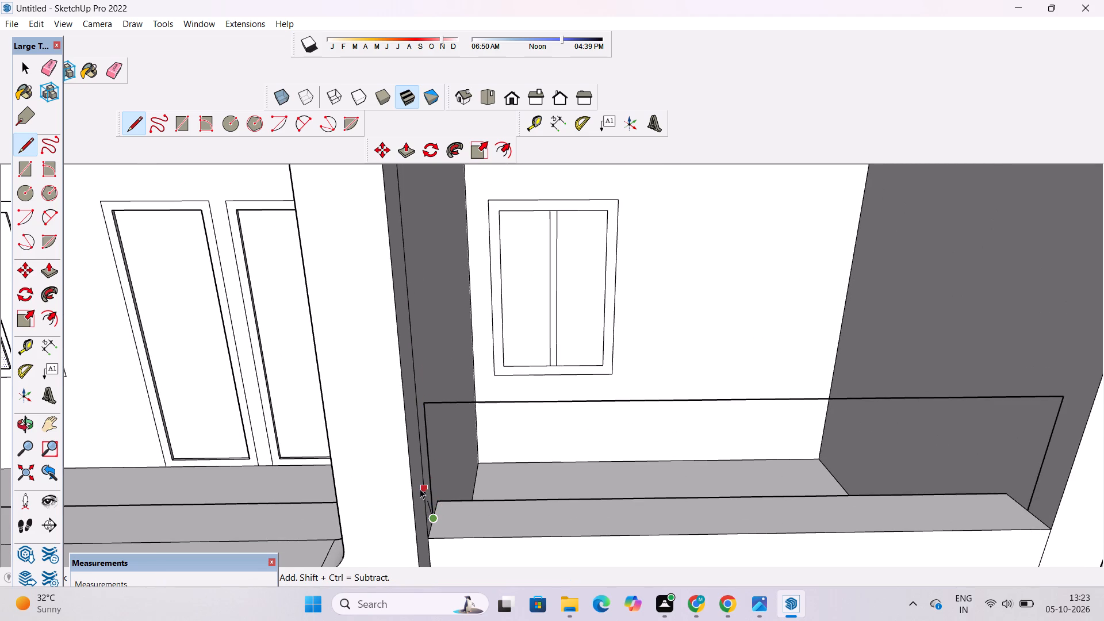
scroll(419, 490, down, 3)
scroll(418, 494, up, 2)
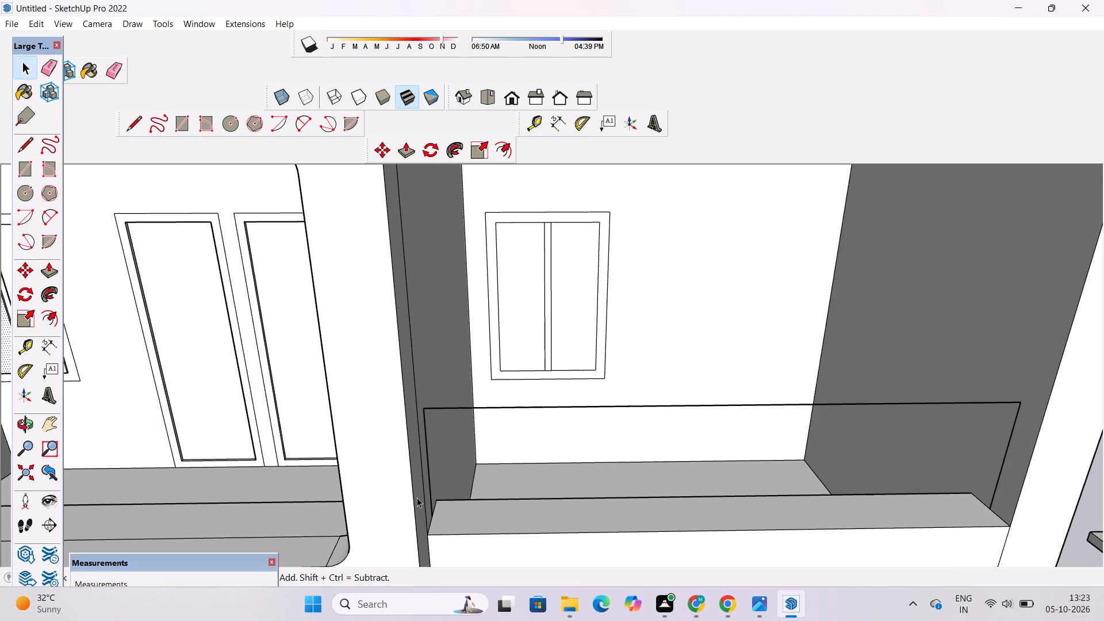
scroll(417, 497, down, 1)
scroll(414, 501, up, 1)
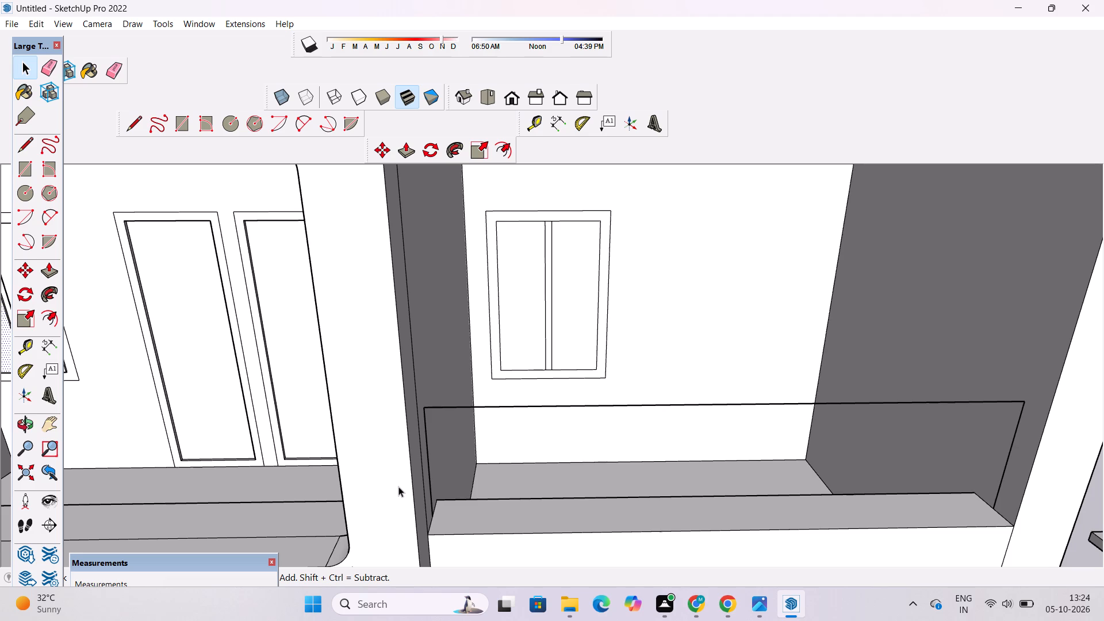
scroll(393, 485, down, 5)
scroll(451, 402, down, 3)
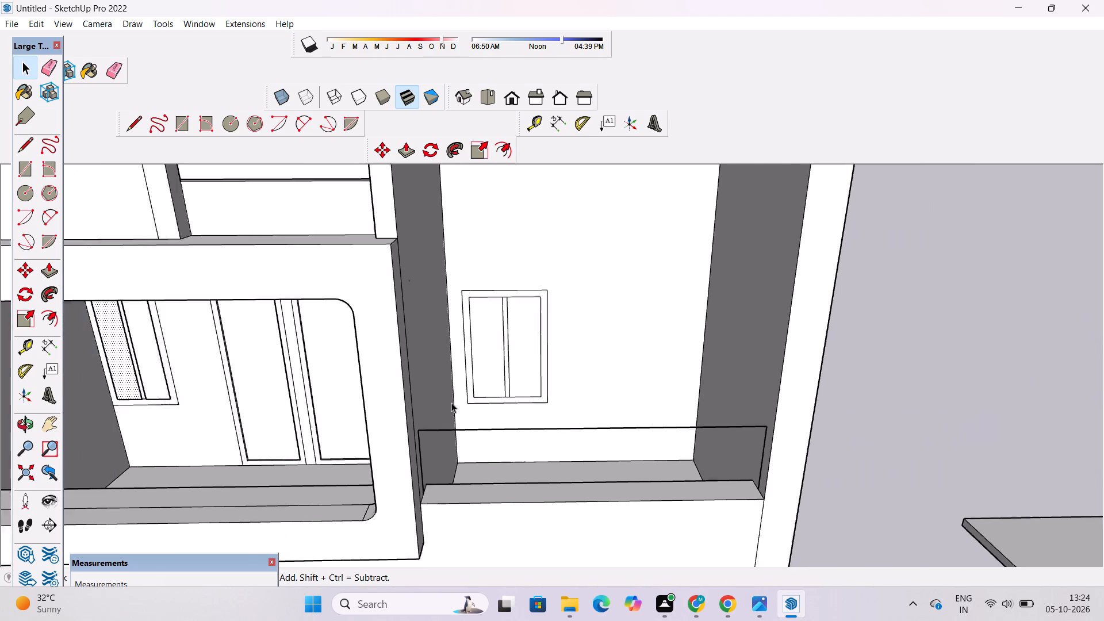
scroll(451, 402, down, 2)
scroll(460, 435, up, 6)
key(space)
Draw a circle of 3" radius on the terrace's side wall, centred on the railing outline's top corner.
text(o)
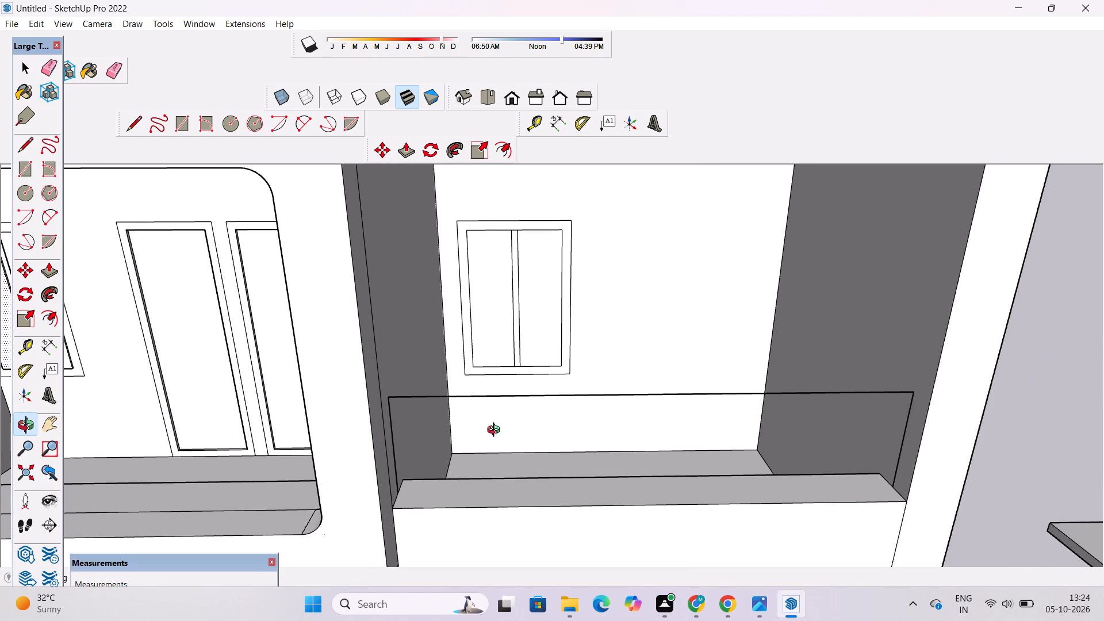
drag(347, 463, 438, 448)
scroll(439, 448, down, 6)
shift+drag(549, 430, 421, 304)
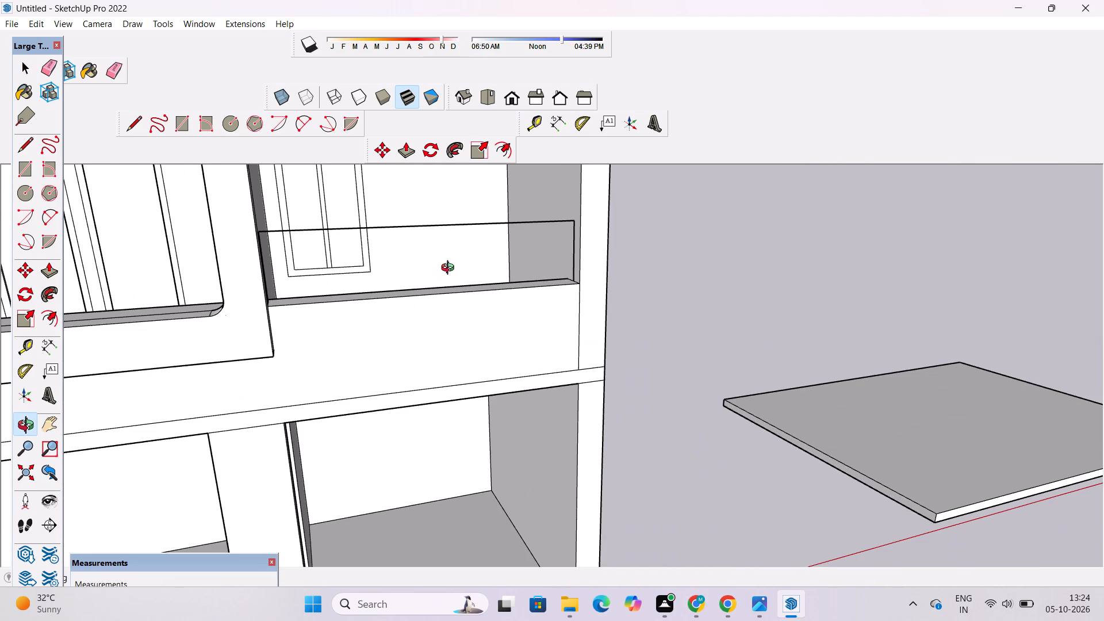
scroll(436, 338, down, 4)
shift+drag(424, 331, 455, 378)
scroll(453, 302, up, 4)
shift+drag(457, 307, 497, 336)
drag(595, 365, 655, 376)
scroll(676, 355, up, 3)
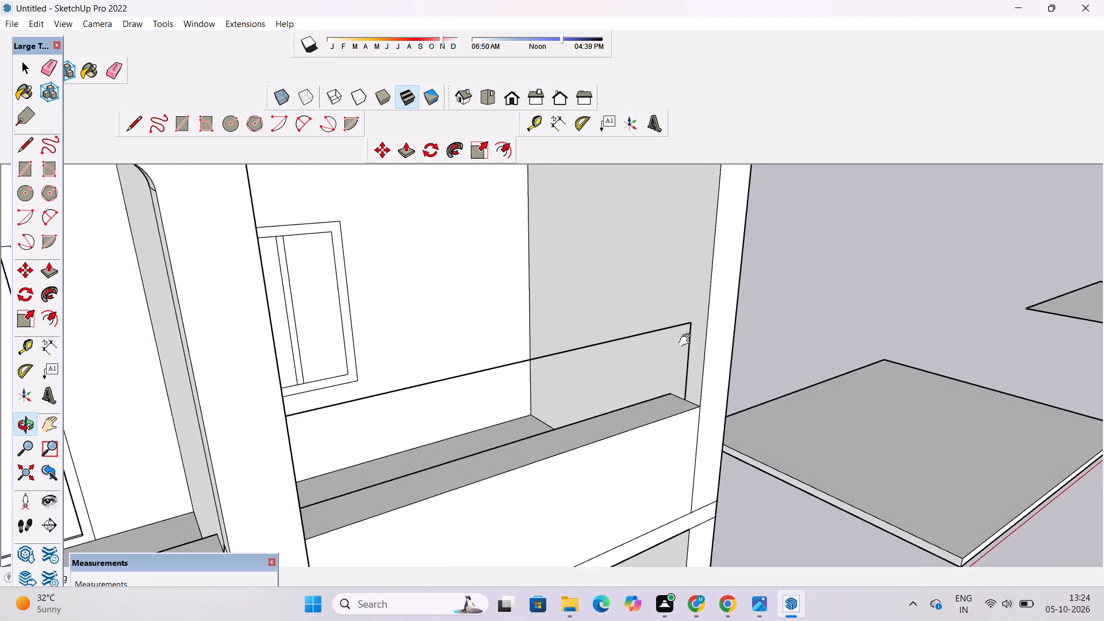
shift+drag(688, 340, 678, 365)
drag(677, 371, 716, 381)
key(c)
scroll(719, 345, up, 9)
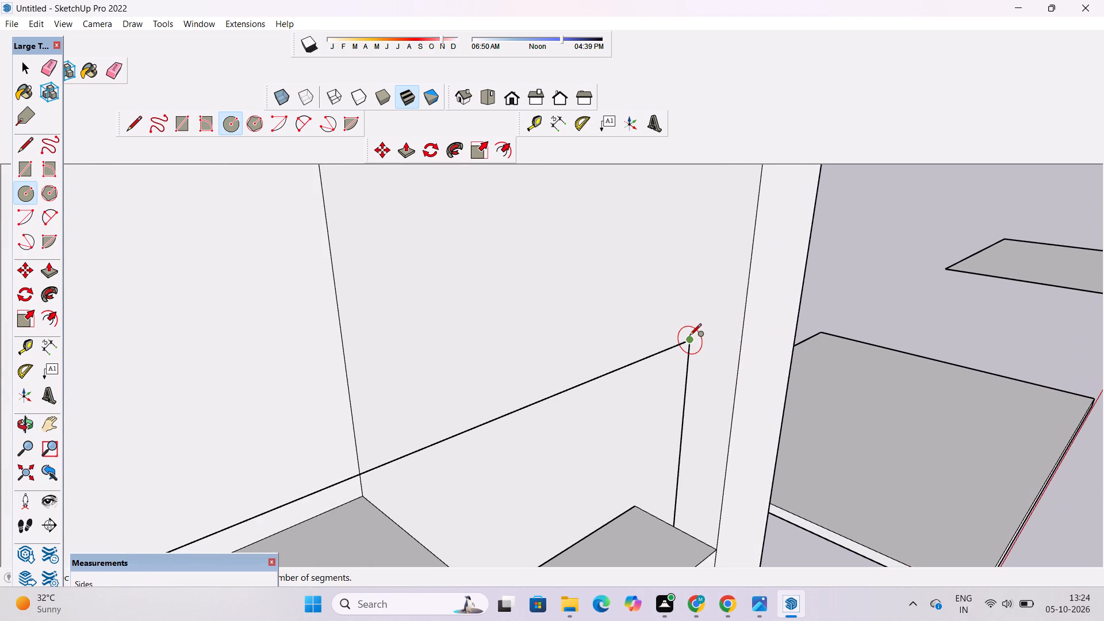
click(689, 343)
text(3")
key(Return)
key(space)
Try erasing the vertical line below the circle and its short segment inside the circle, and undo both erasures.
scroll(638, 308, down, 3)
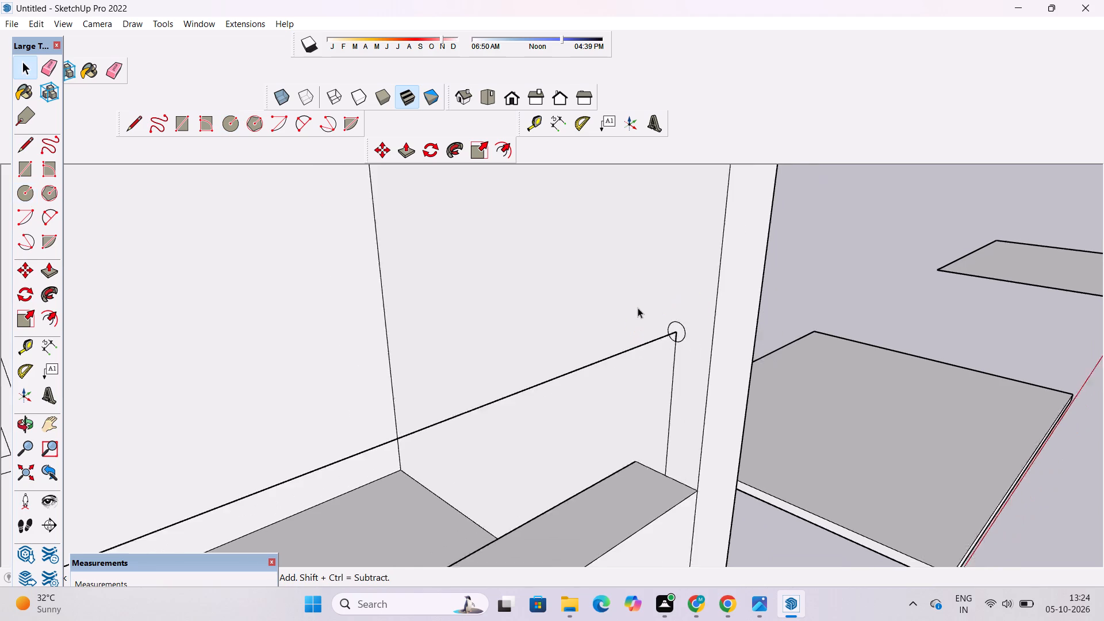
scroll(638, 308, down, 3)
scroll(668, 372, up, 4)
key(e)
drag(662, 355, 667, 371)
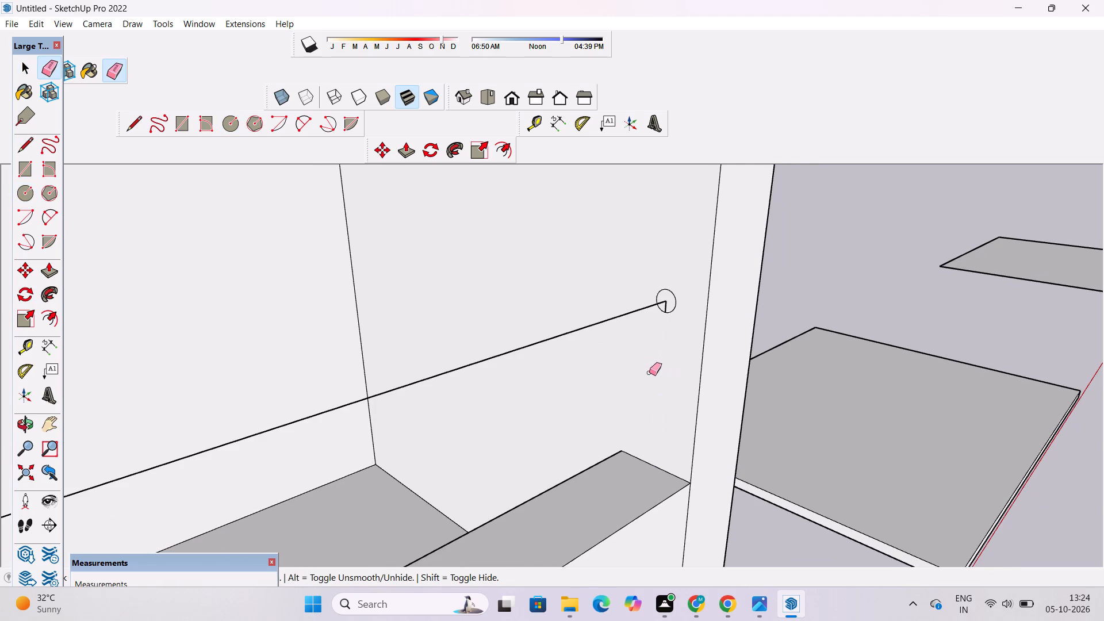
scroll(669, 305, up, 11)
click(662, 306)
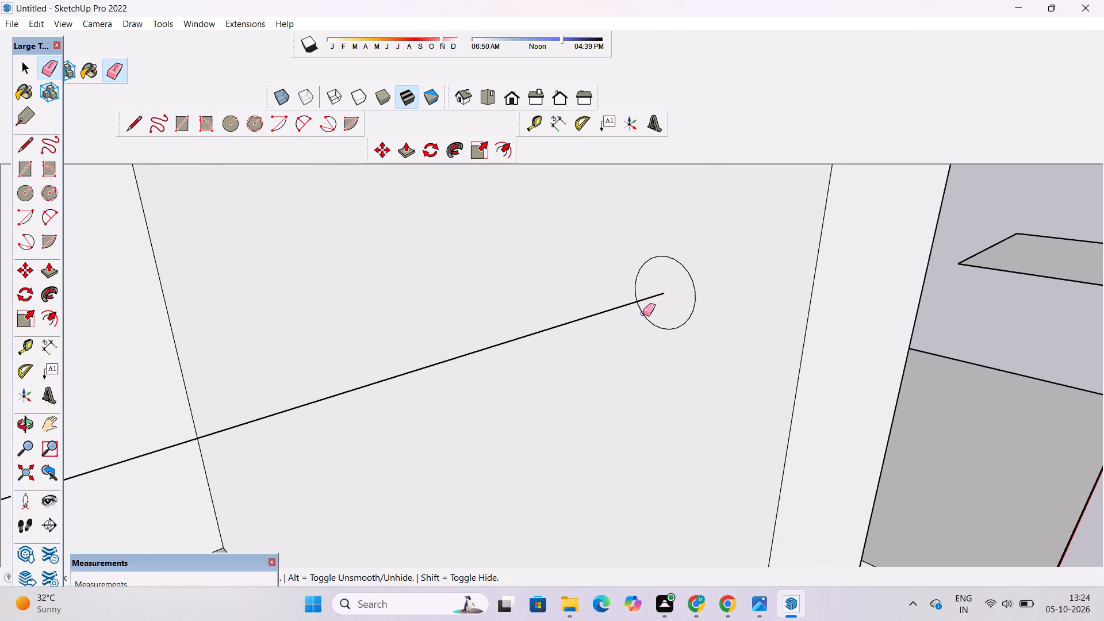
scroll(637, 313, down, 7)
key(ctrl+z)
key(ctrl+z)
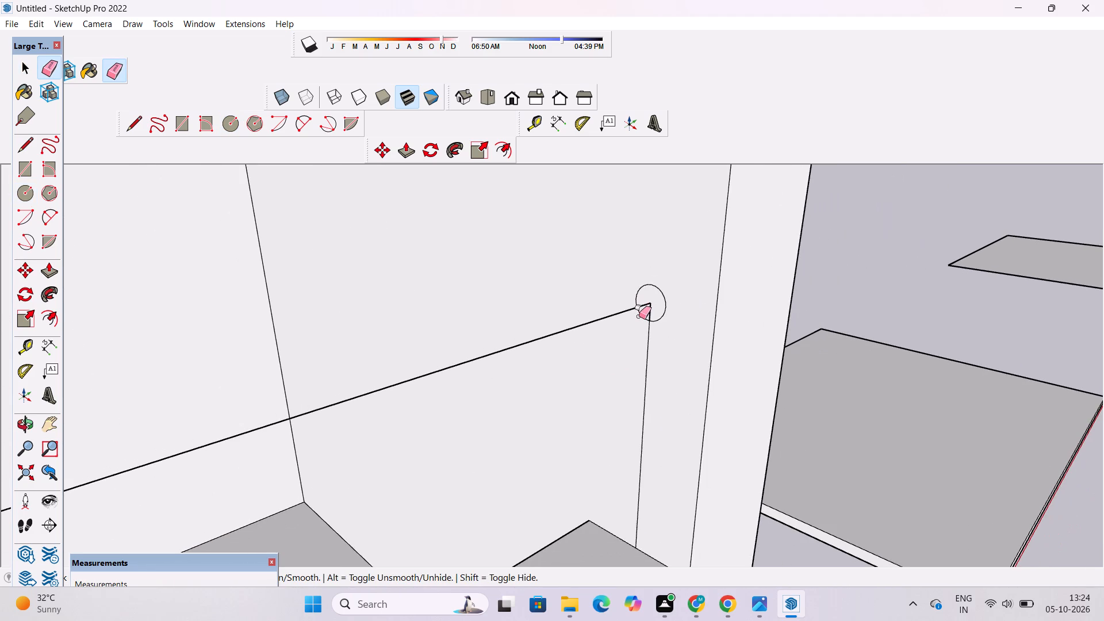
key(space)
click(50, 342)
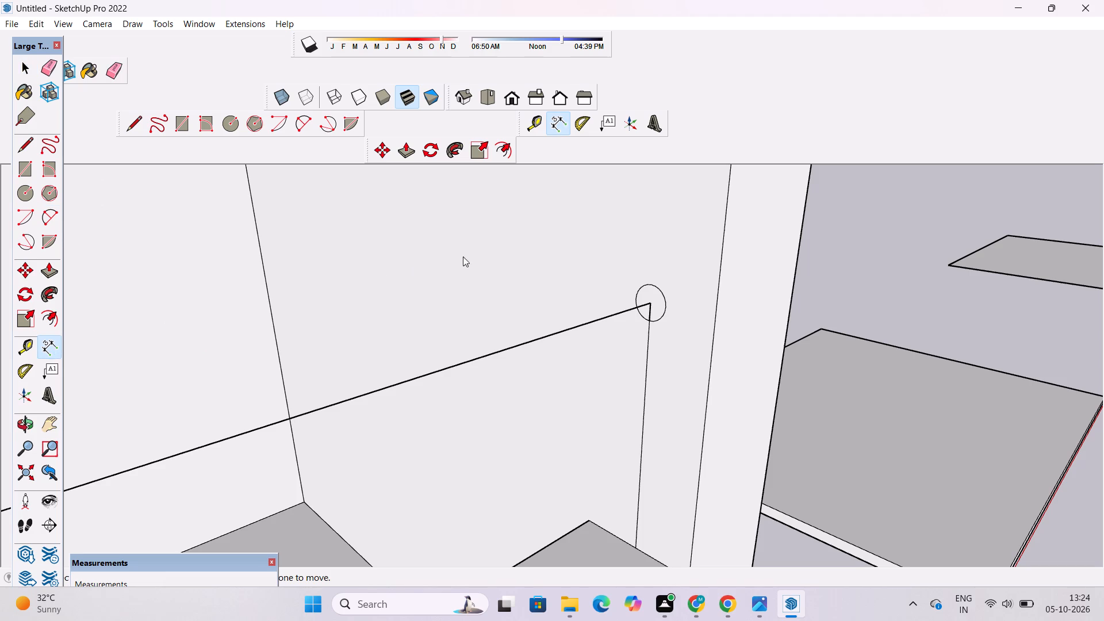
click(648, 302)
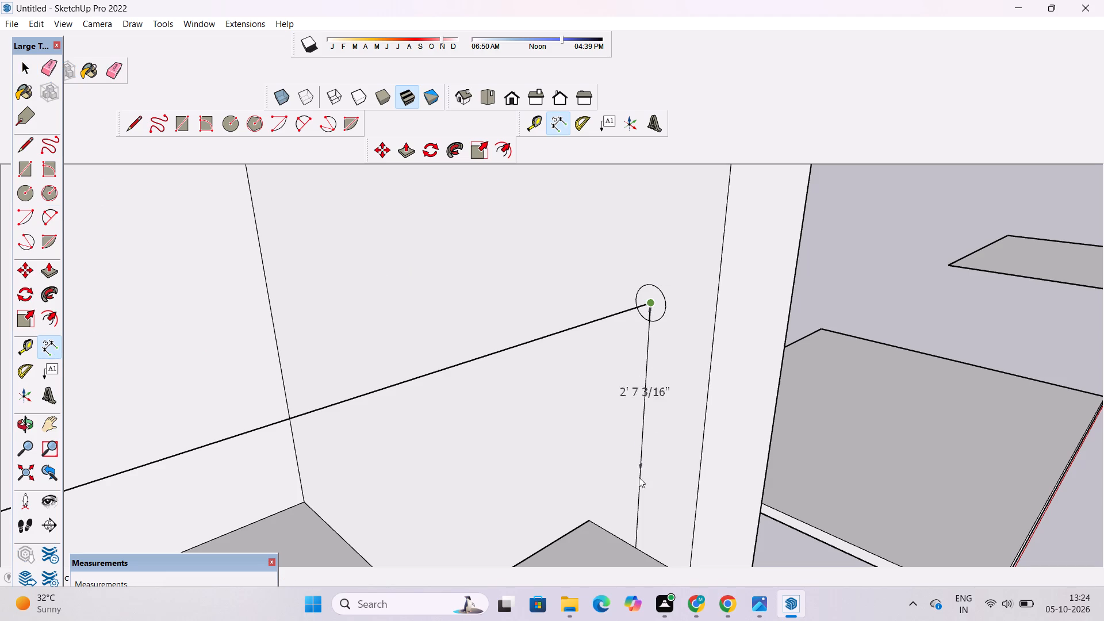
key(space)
Erase the vertical railing line below the circle and its remaining segment inside the circle, keeping the horizontal line.
scroll(526, 412, down, 2)
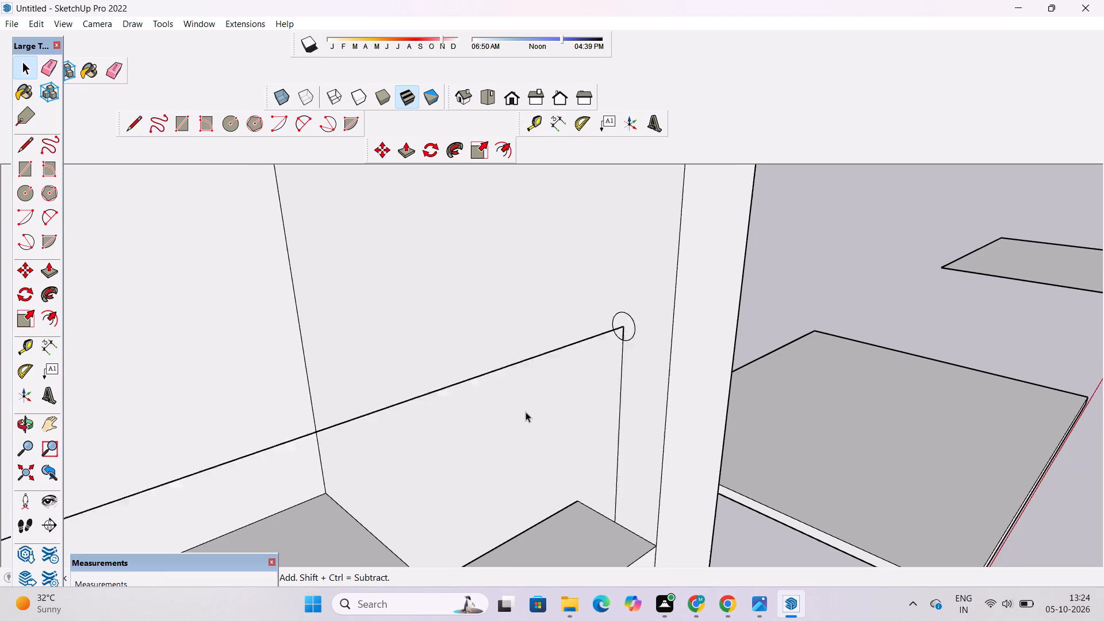
scroll(526, 412, down, 1)
scroll(632, 354, up, 1)
key(e)
scroll(596, 361, up, 4)
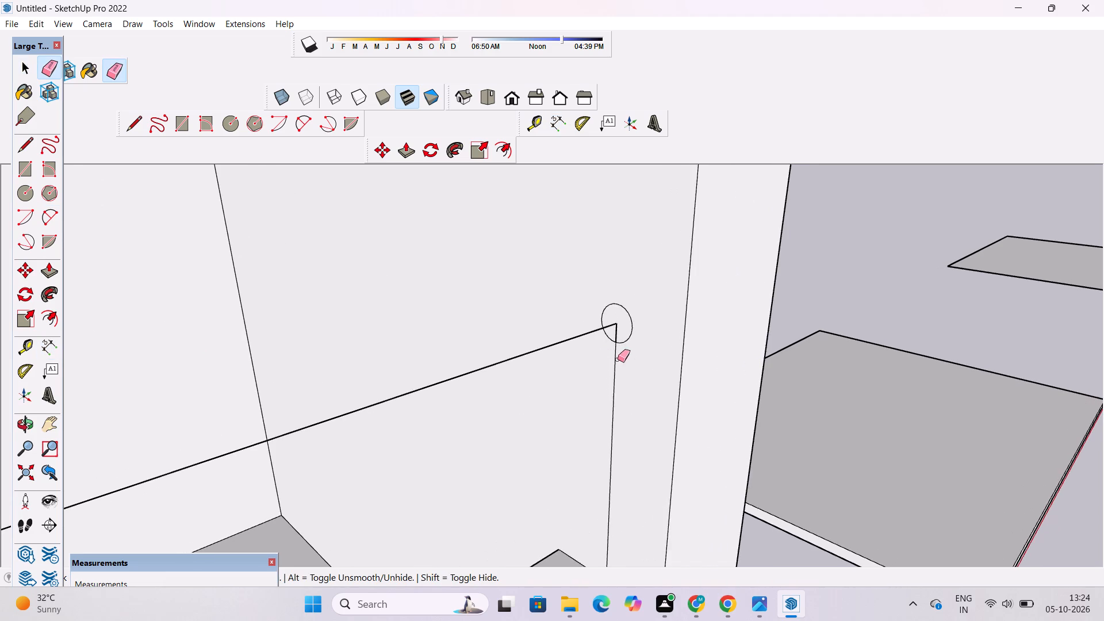
drag(616, 367, 610, 388)
scroll(620, 335, up, 5)
drag(628, 313, 618, 328)
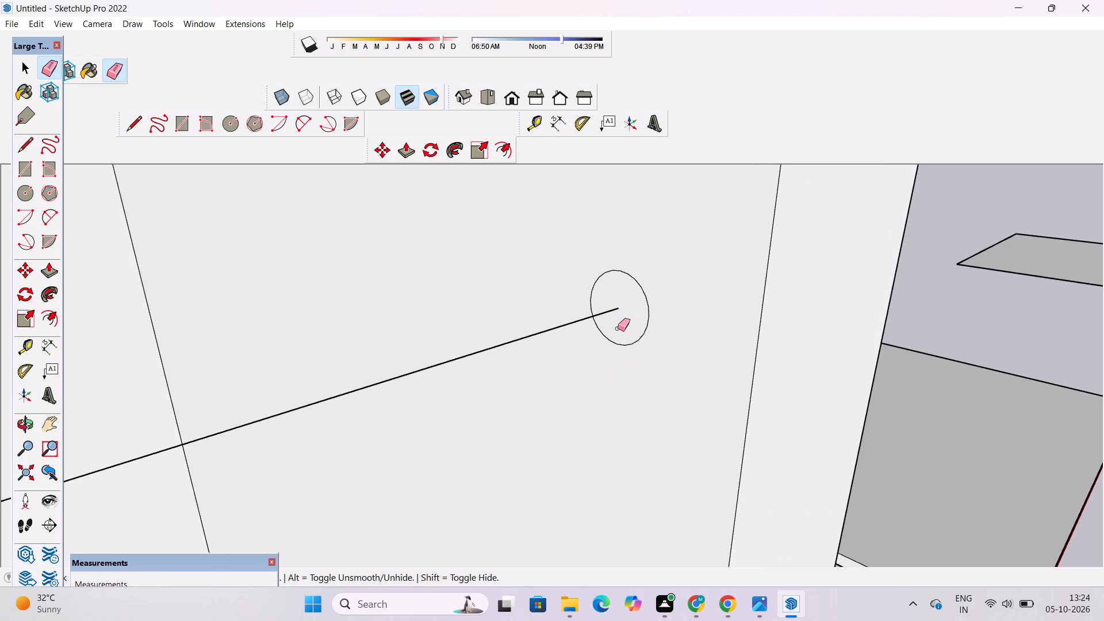
key(space)
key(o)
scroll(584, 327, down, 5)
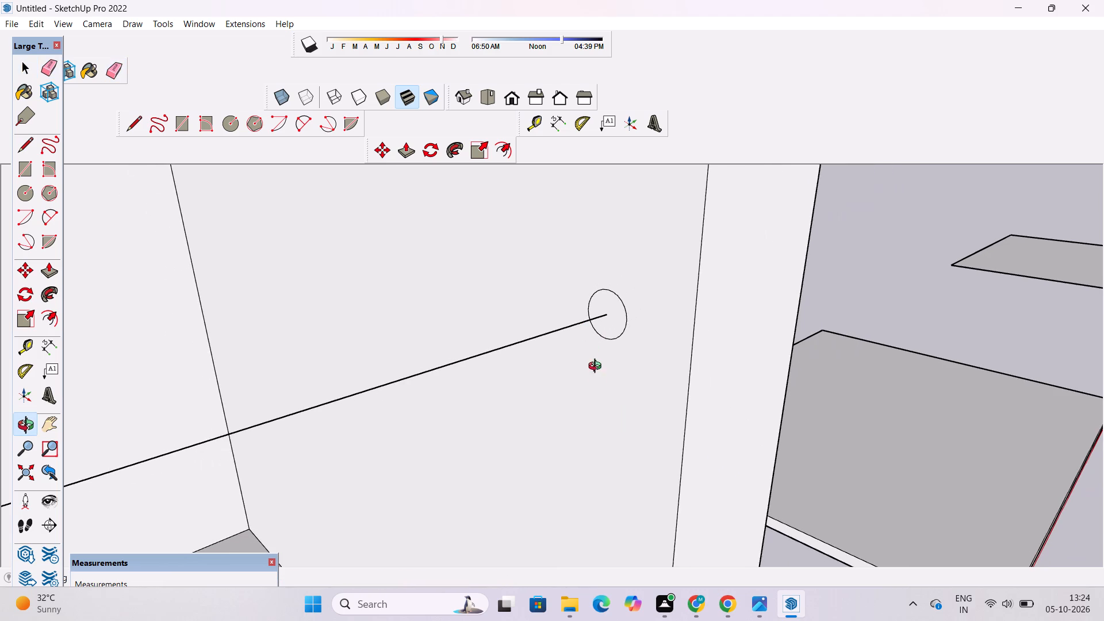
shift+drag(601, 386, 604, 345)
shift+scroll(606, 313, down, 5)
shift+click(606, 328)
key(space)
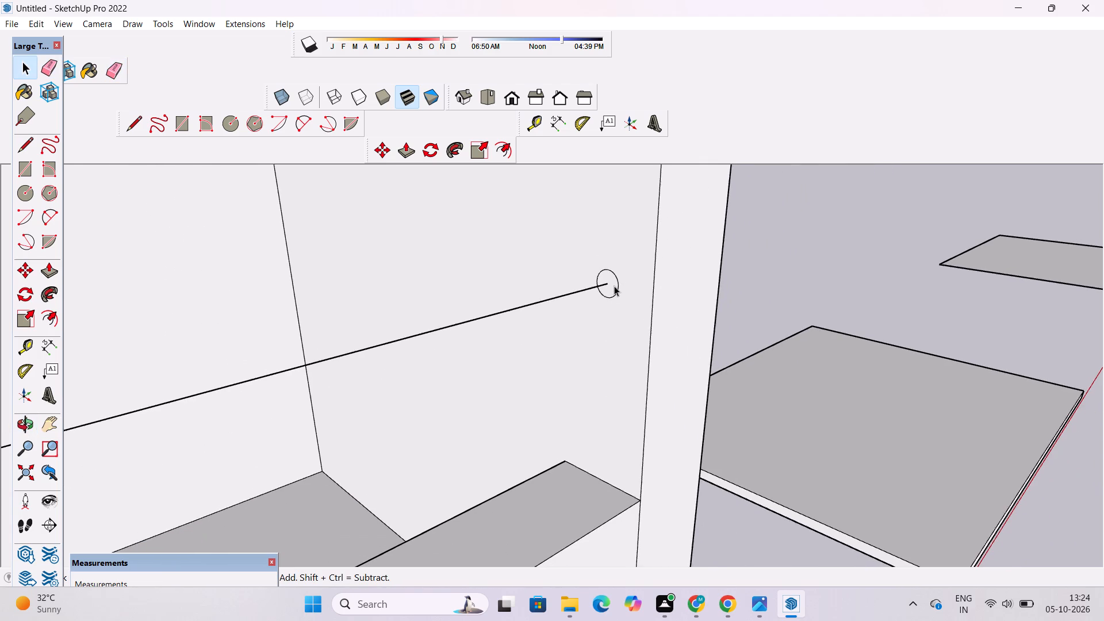
Copy the 3" circle on the terrace's side wall straight down as three copies spaced 1' apart.
scroll(613, 287, up, 3)
double_click(613, 287)
key(m)
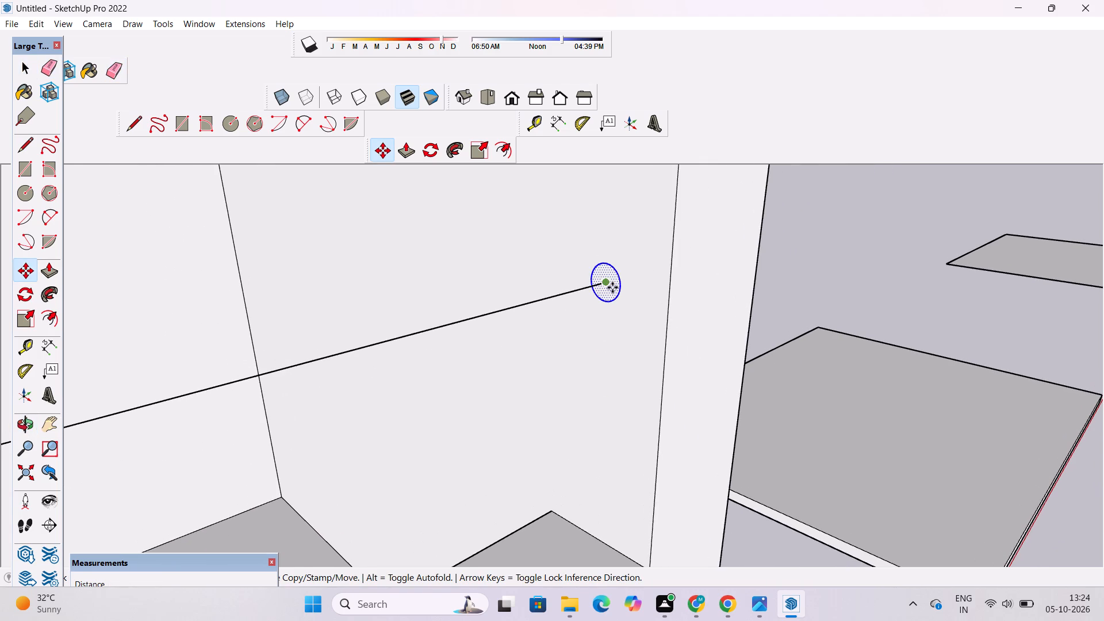
click(605, 282)
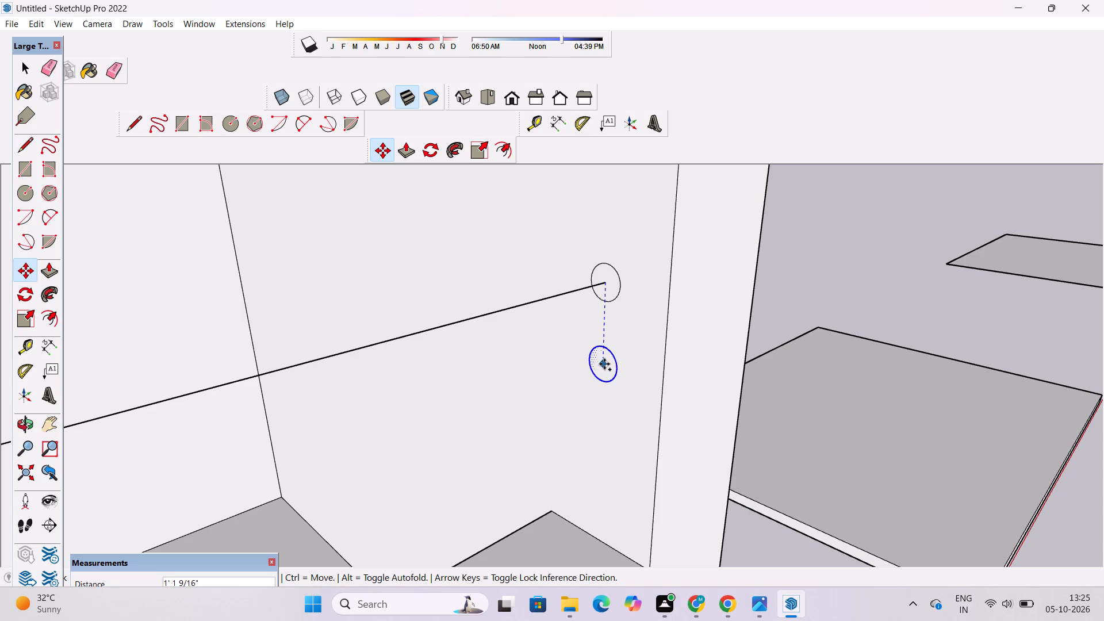
scroll(589, 359, down, 1)
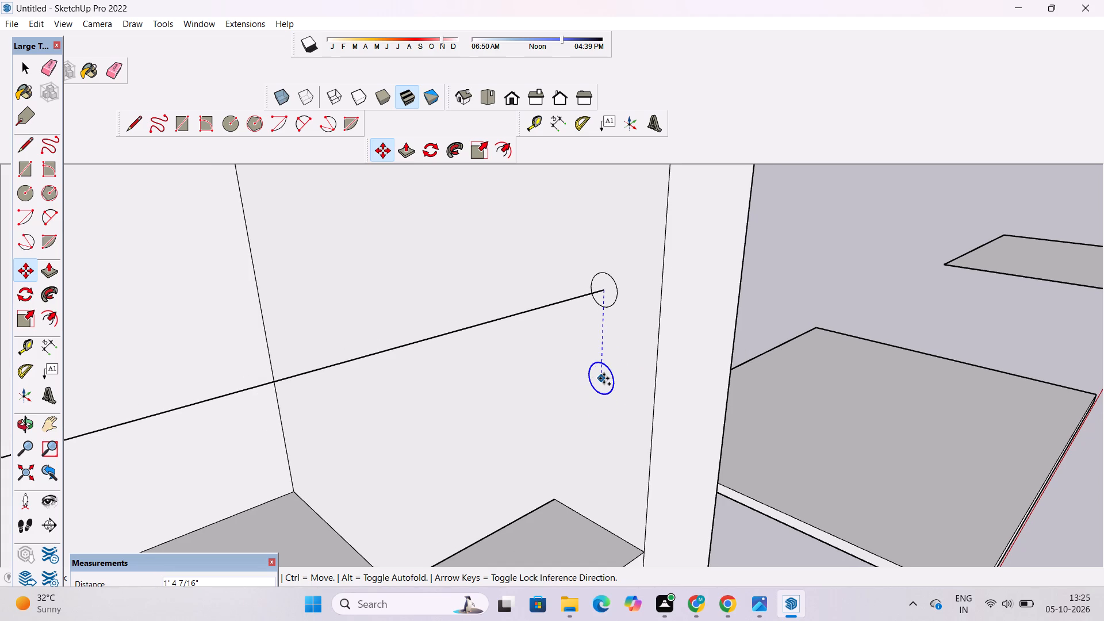
text(1')
key(Return)
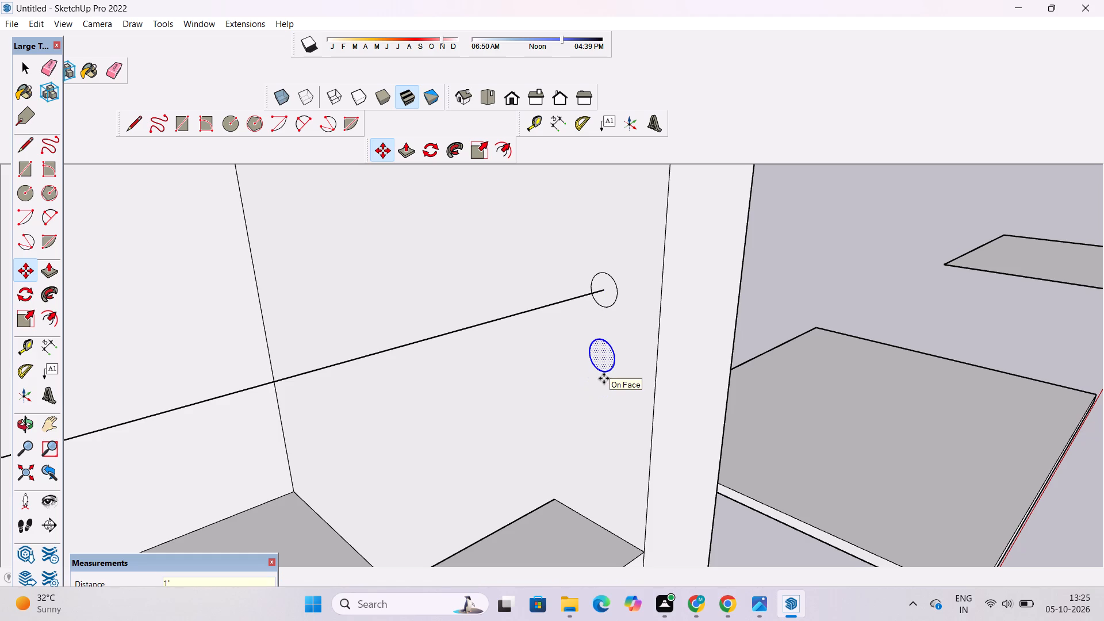
key(asterisk)
key(3)
key(Return)
Draw a 5' vertical line up the balcony's side wall from the parapet's top end edge.
key(o)
scroll(609, 402, down, 5)
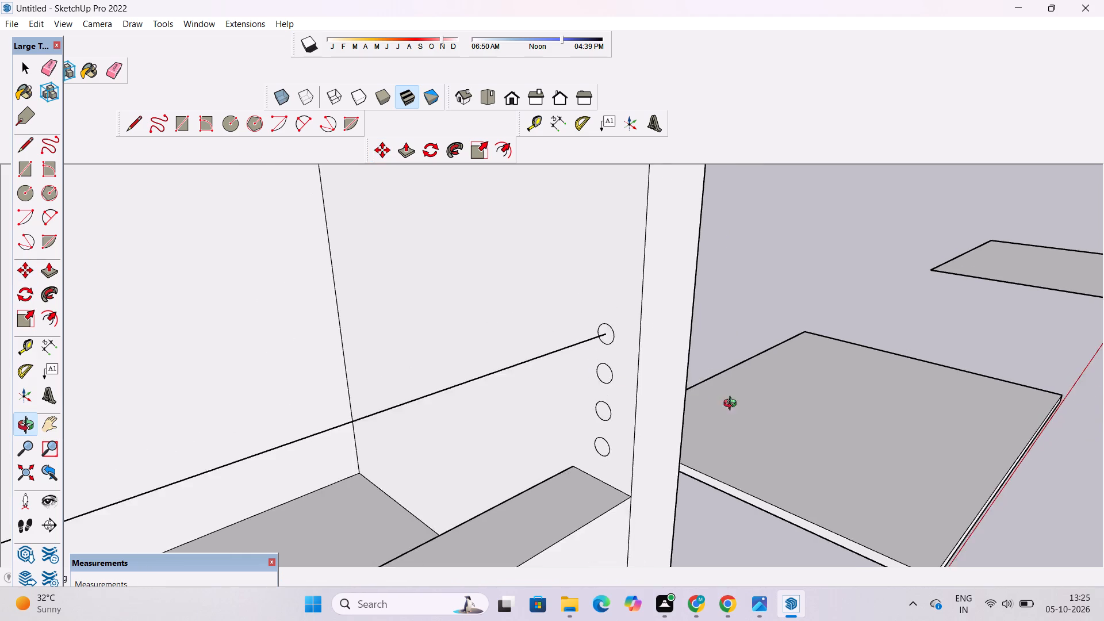
drag(724, 407, 620, 402)
scroll(493, 432, down, 2)
drag(471, 443, 573, 430)
scroll(578, 425, down, 5)
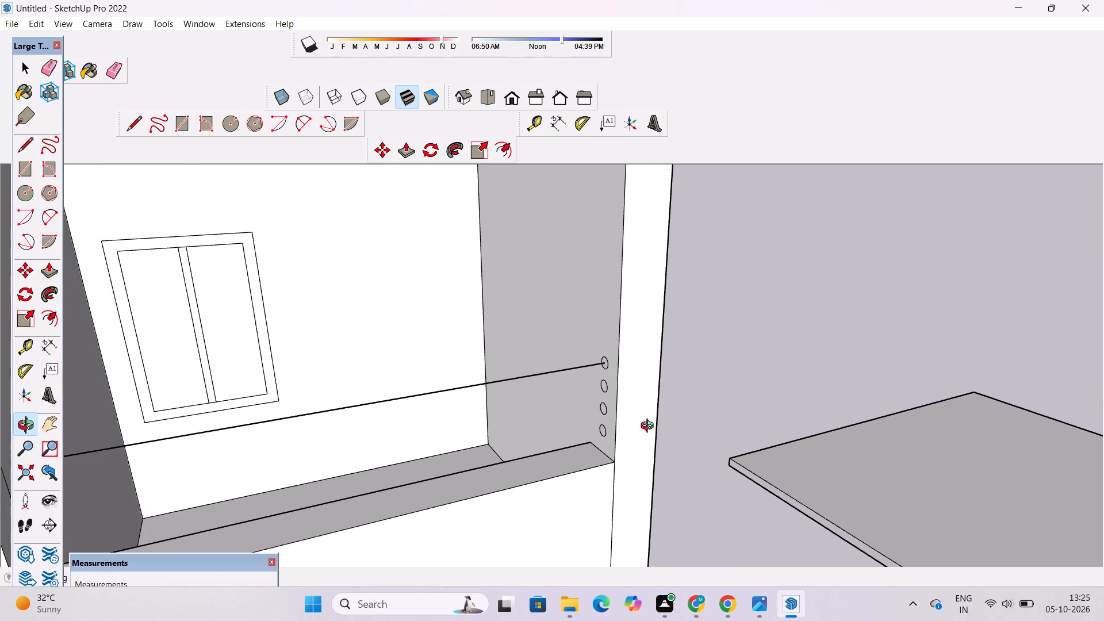
drag(649, 428, 591, 436)
shift+scroll(392, 453, up, 3)
shift+drag(335, 459, 502, 416)
shift+scroll(504, 413, down, 5)
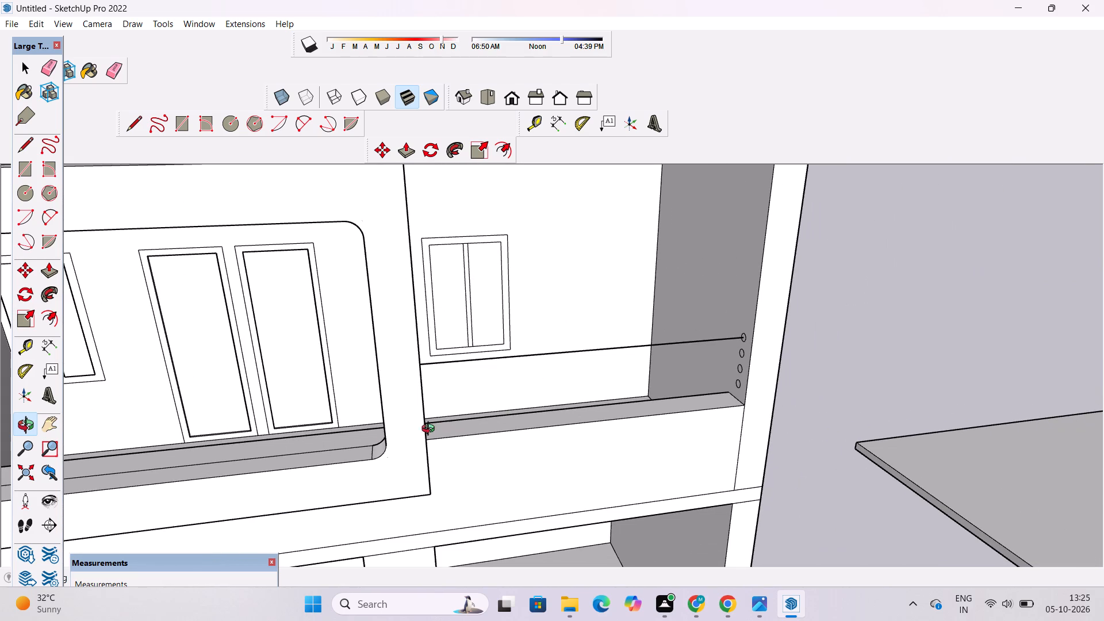
shift+drag(348, 445, 606, 426)
scroll(584, 466, up, 3)
shift+drag(550, 458, 557, 421)
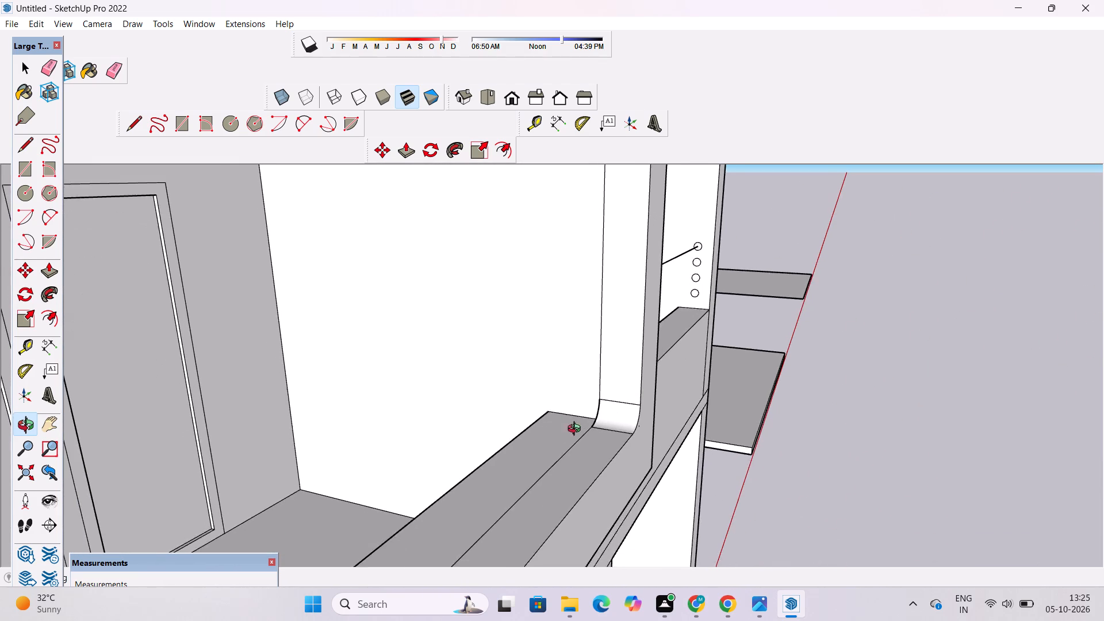
drag(581, 433, 600, 450)
key(l)
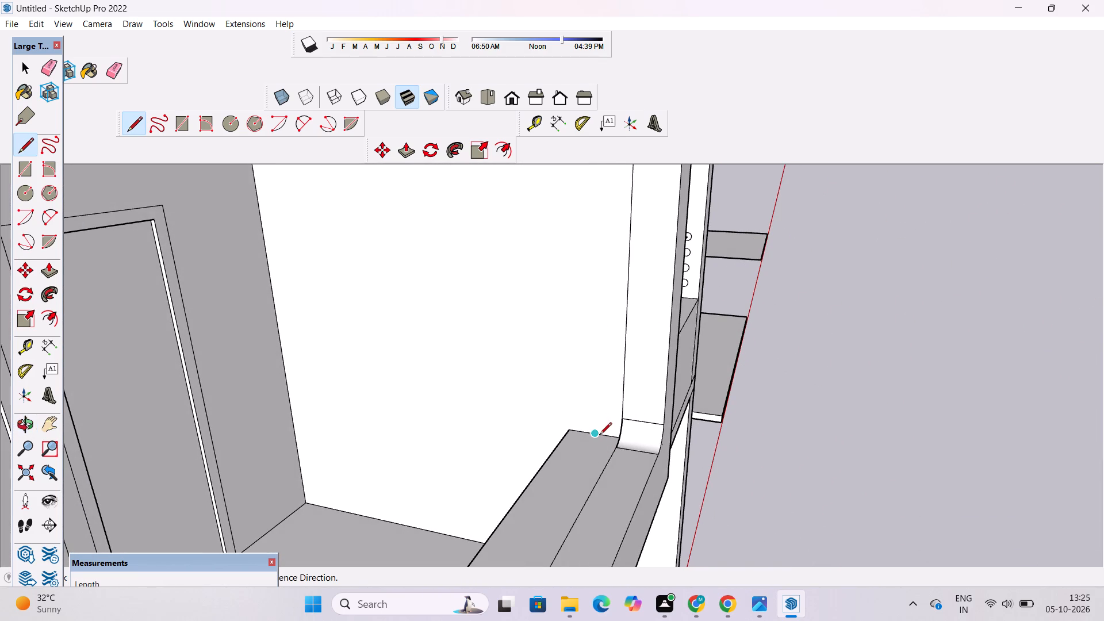
click(596, 435)
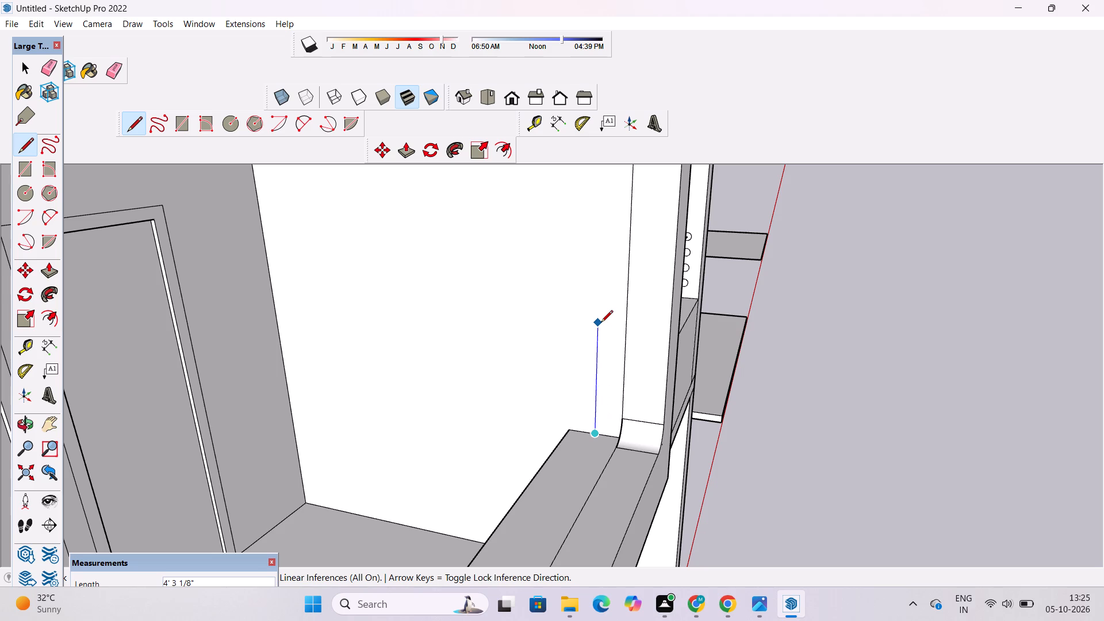
scroll(601, 323, down, 2)
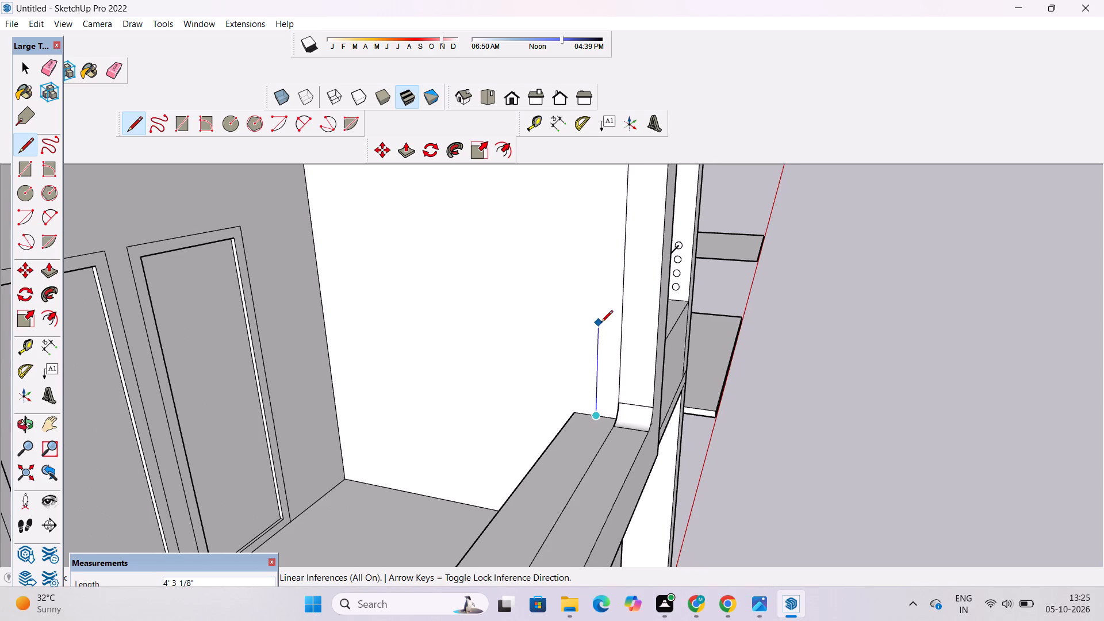
text(5')
key(Return)
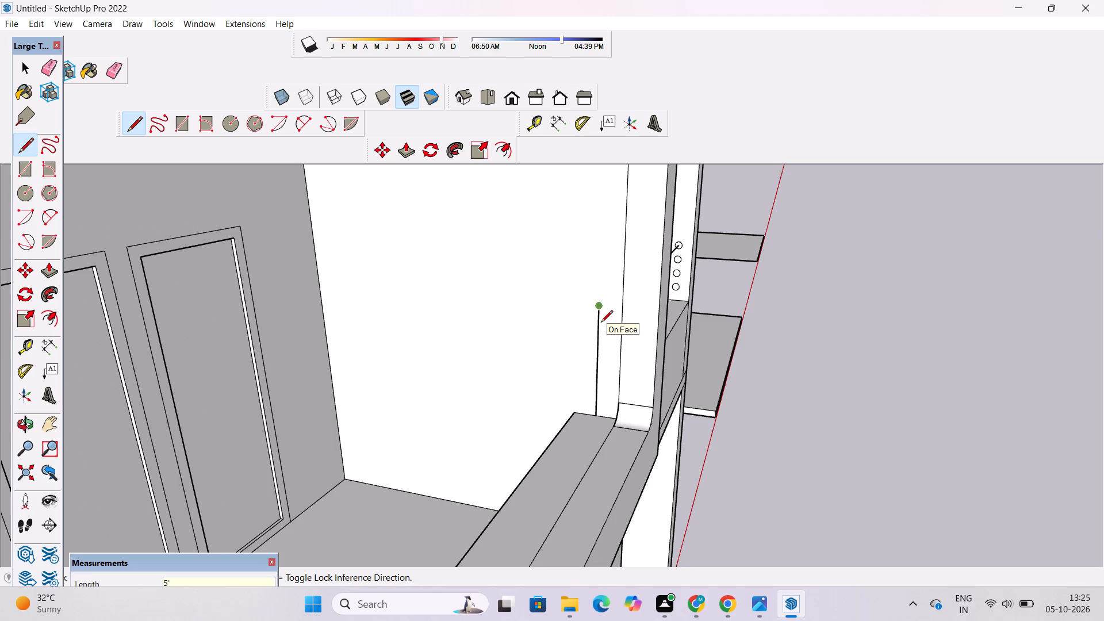
Complete the balcony railing outline with a line about 24' long along the red axis to the opposite wall and a 5' line down to the parapet.
key(o)
scroll(601, 323, down, 5)
drag(707, 317, 446, 347)
shift+drag(413, 365, 593, 343)
drag(595, 348, 523, 342)
scroll(522, 342, down, 4)
shift+drag(517, 344, 510, 398)
scroll(510, 400, up, 4)
drag(513, 406, 528, 397)
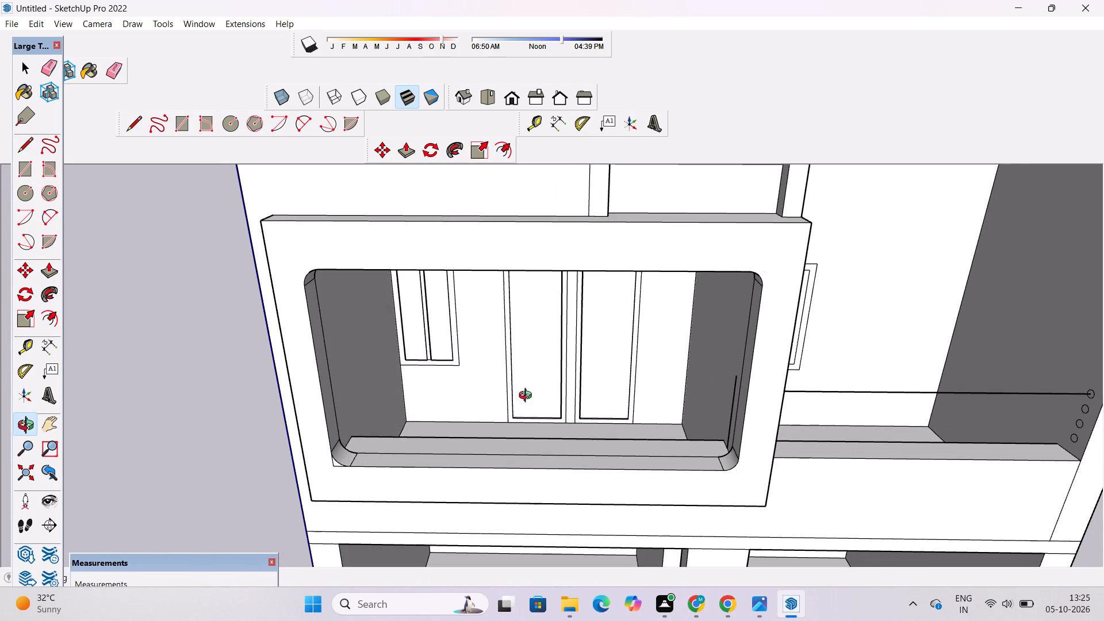
key(l)
scroll(528, 397, down, 4)
scroll(528, 396, up, 3)
scroll(438, 374, up, 3)
scroll(289, 381, up, 7)
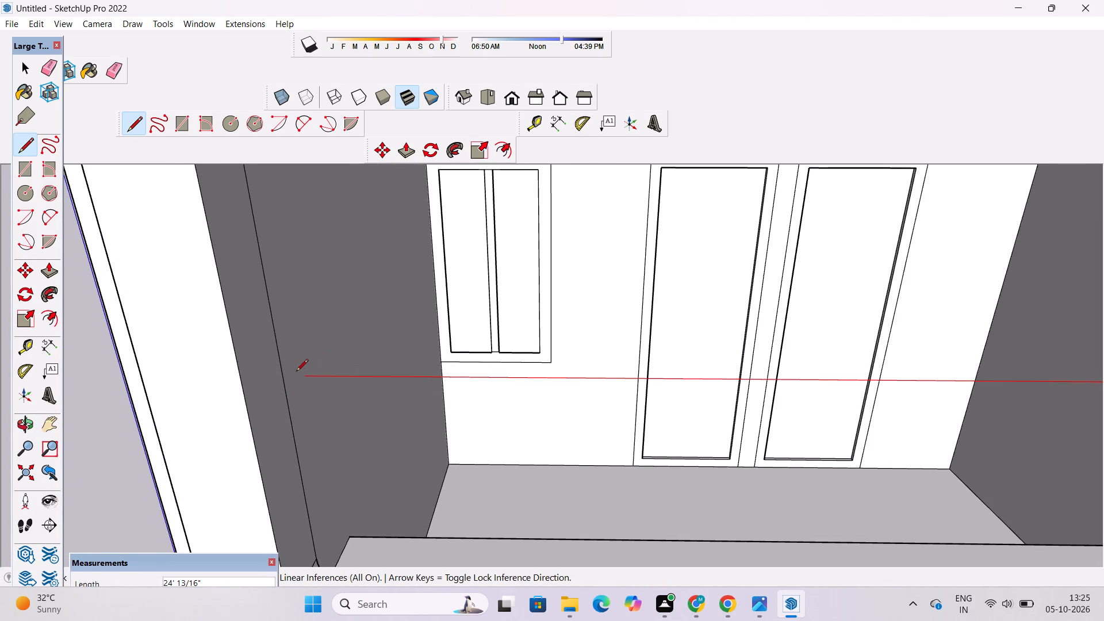
click(304, 376)
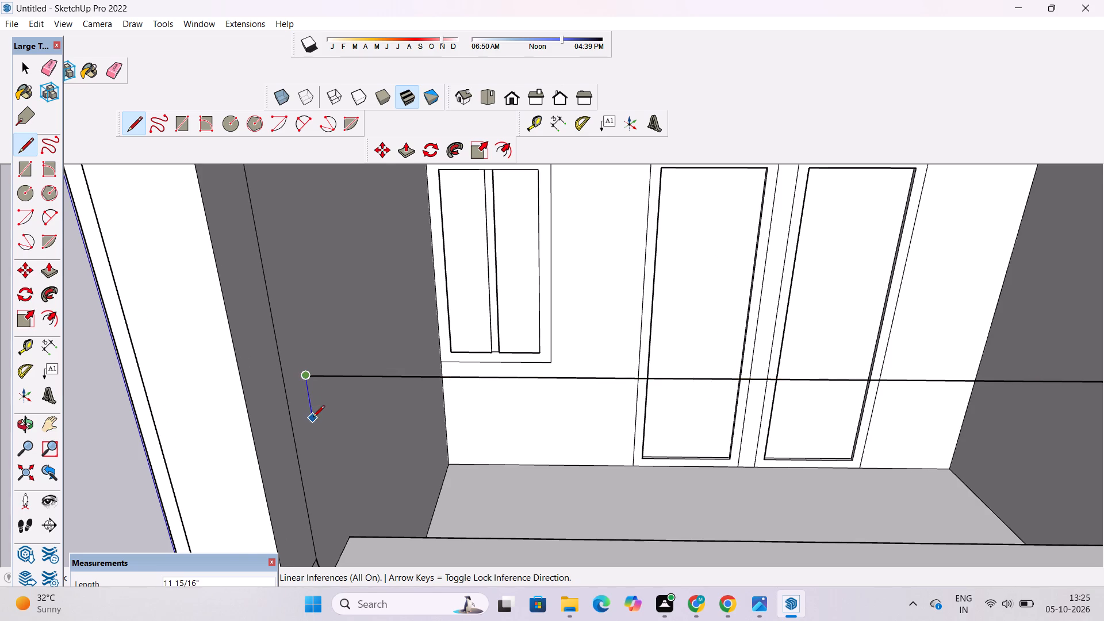
scroll(305, 399, down, 5)
scroll(325, 476, up, 4)
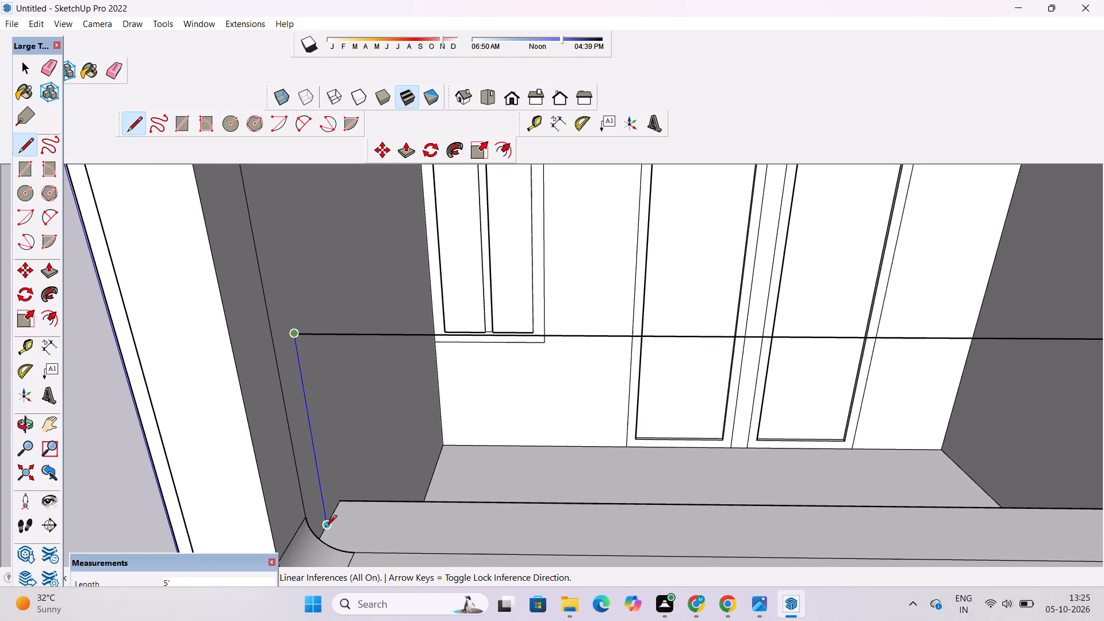
click(324, 528)
key(space)
Draw a circle of 3" radius on the balcony's side wall, centred on the railing outline's top corner nearest the terrace.
scroll(298, 498, down, 6)
key(o)
drag(302, 501, 393, 493)
shift+drag(399, 493, 360, 470)
drag(381, 460, 421, 470)
shift+drag(925, 370, 841, 397)
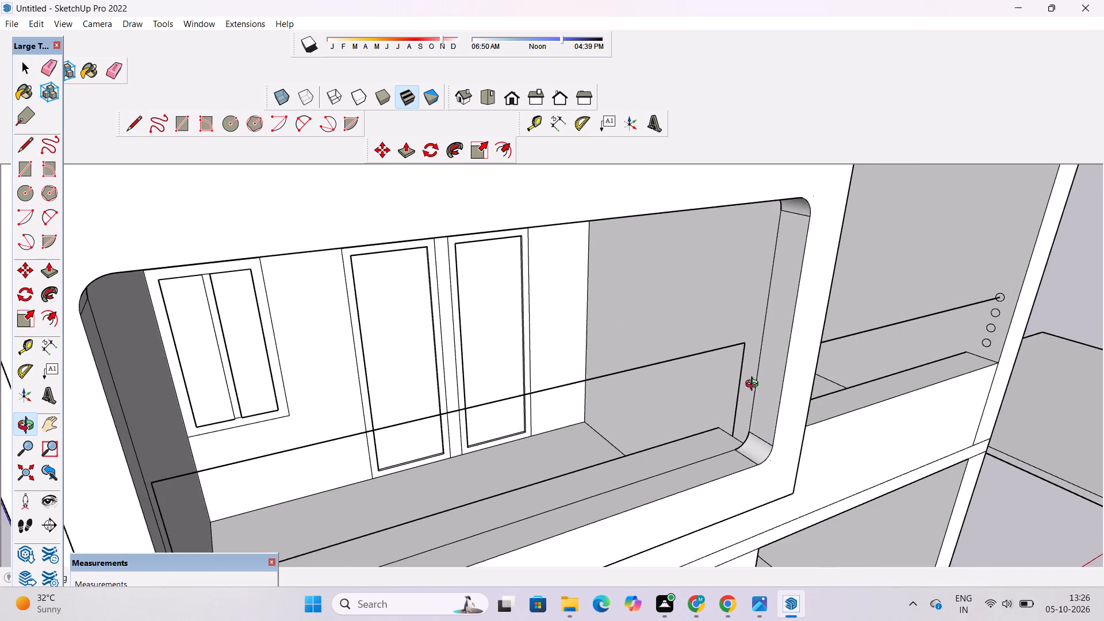
scroll(754, 385, up, 4)
drag(696, 396, 734, 363)
shift+drag(737, 350, 681, 396)
scroll(681, 396, up, 2)
key(c)
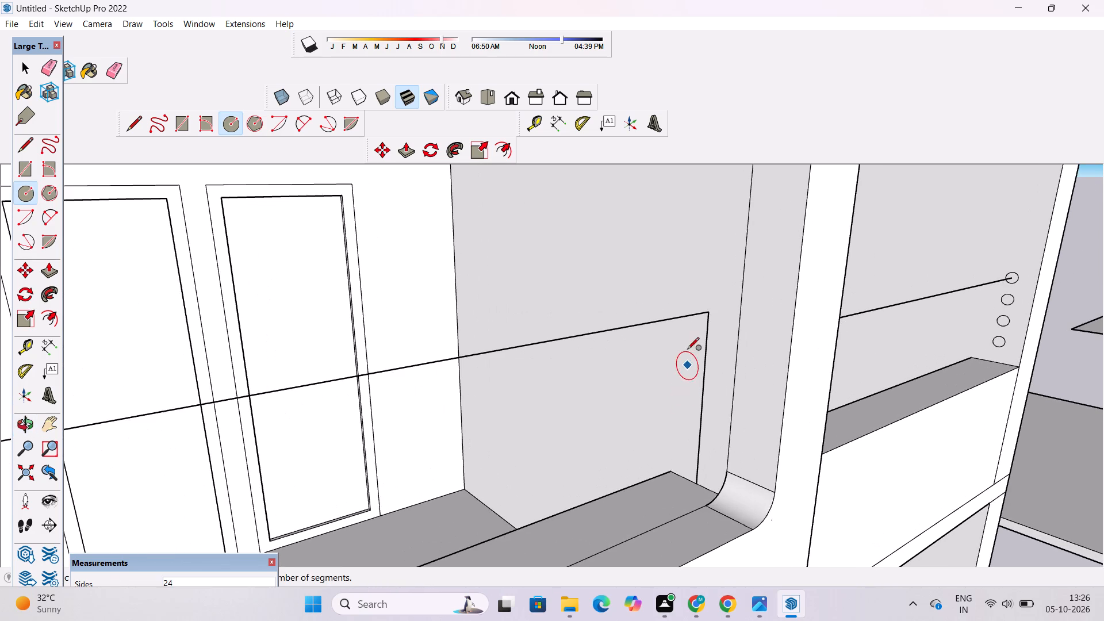
scroll(692, 336, up, 3)
click(715, 303)
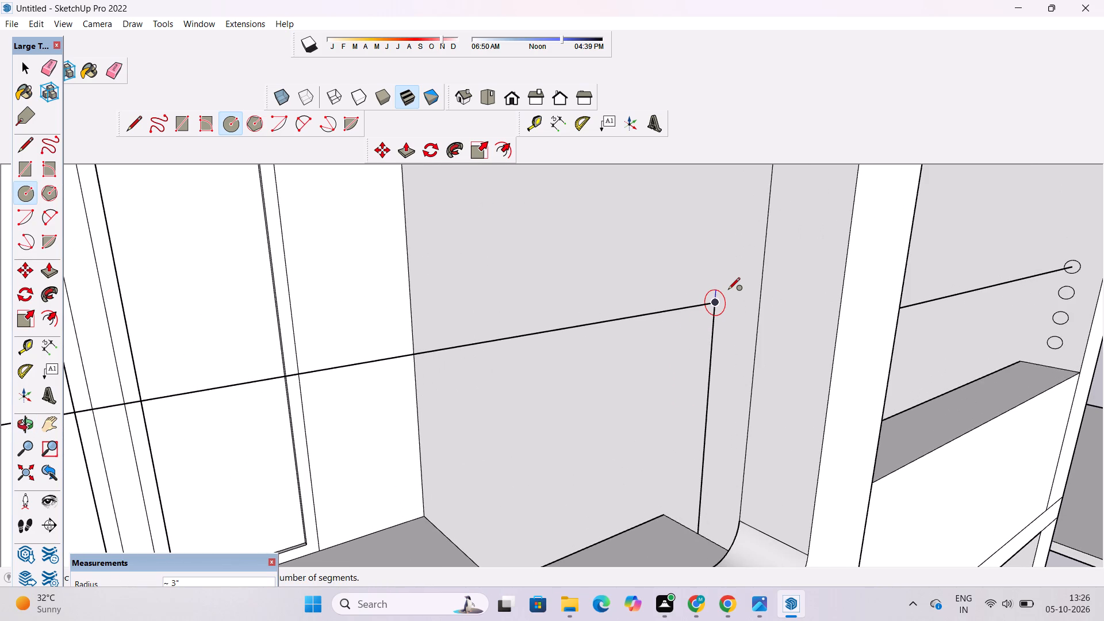
key(3)
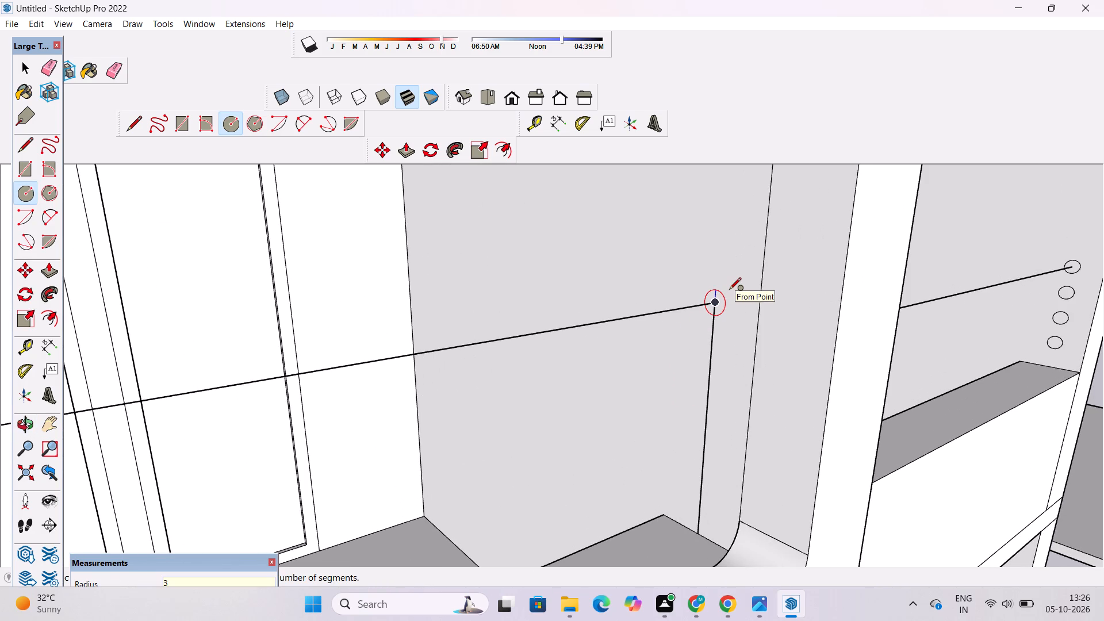
key(shift+quotedbl)
key(Return)
key(space)
Erase the vertical railing line below the balcony circle and its segment inside the circle, keeping the horizontal line.
key(e)
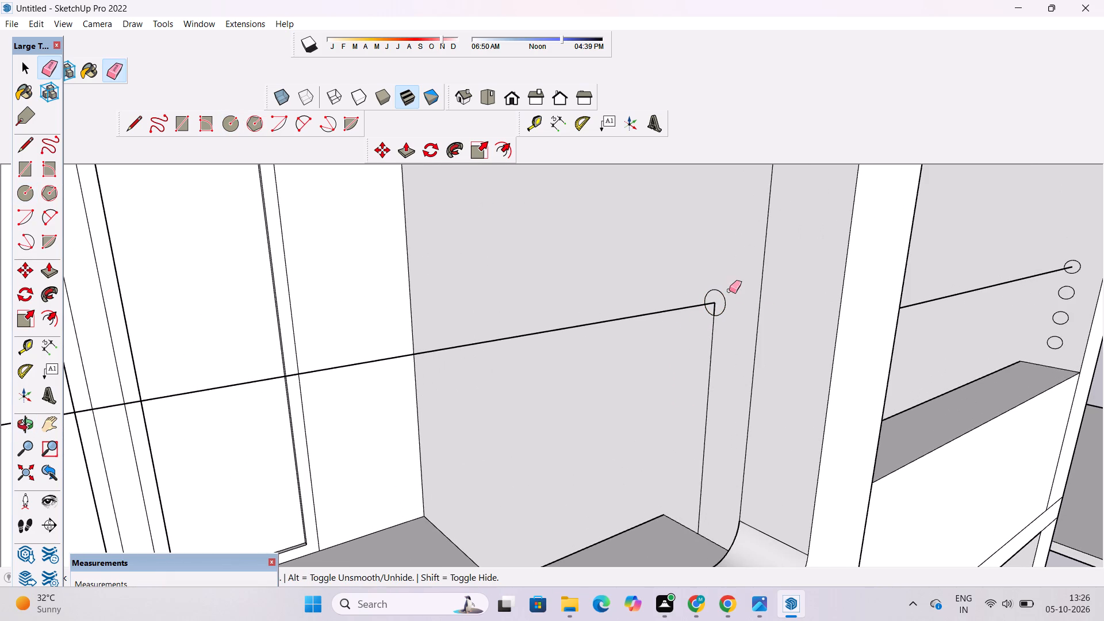
scroll(703, 357, up, 4)
drag(730, 333, 718, 358)
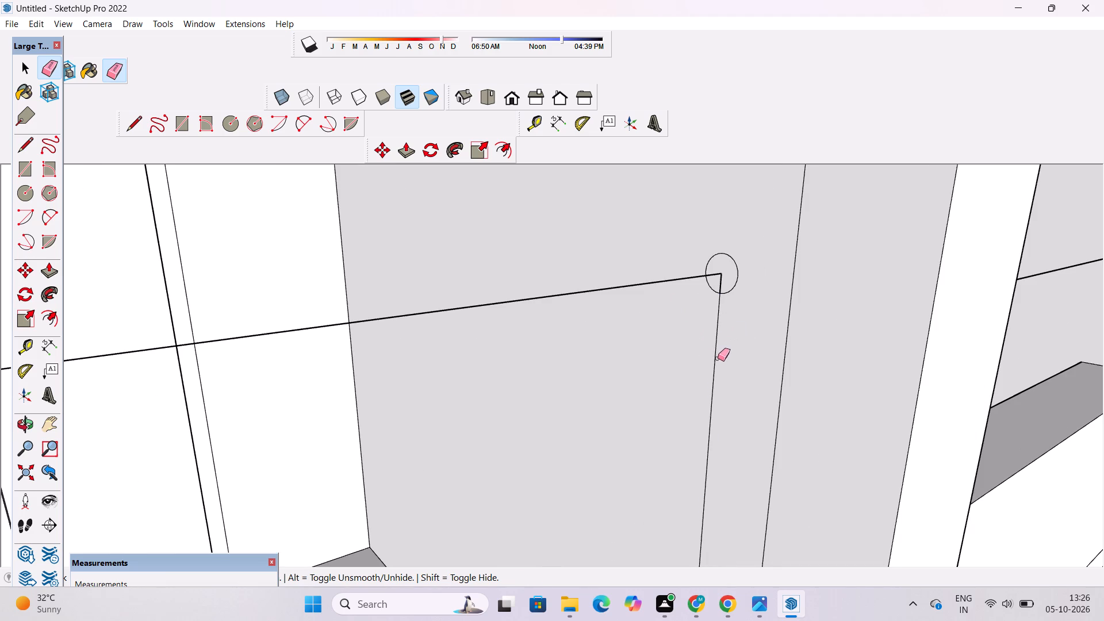
drag(718, 358, 701, 383)
scroll(718, 274, up, 8)
click(724, 279)
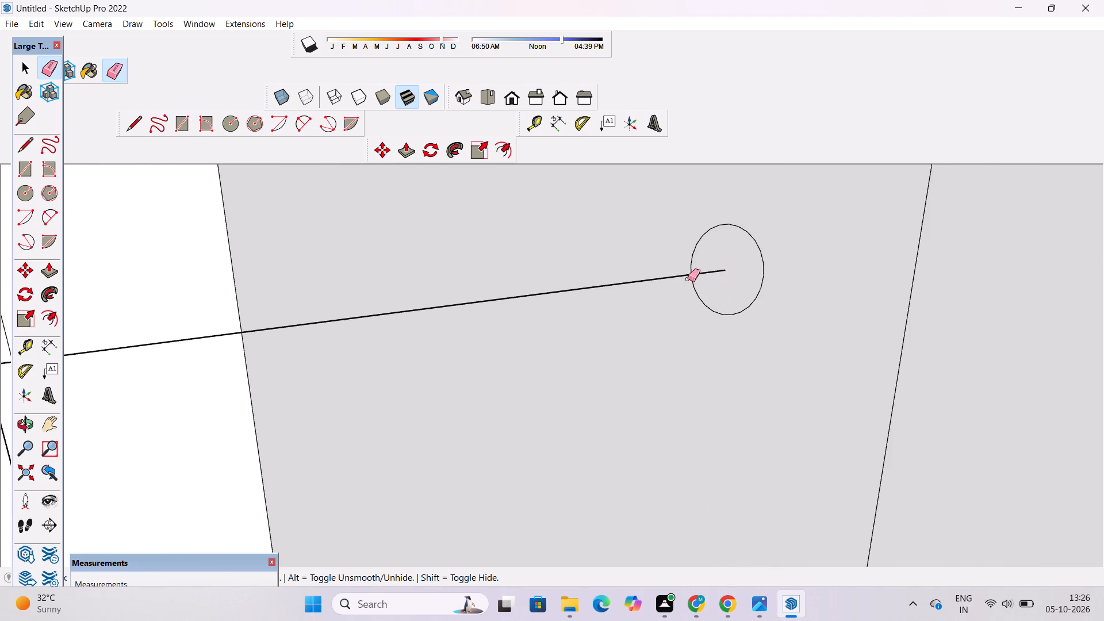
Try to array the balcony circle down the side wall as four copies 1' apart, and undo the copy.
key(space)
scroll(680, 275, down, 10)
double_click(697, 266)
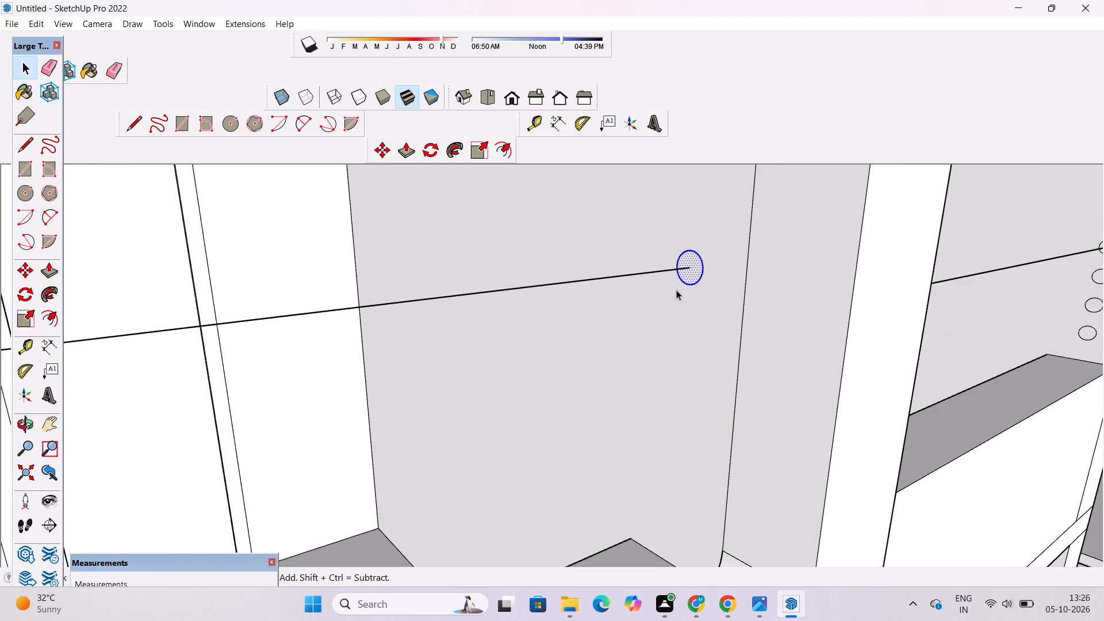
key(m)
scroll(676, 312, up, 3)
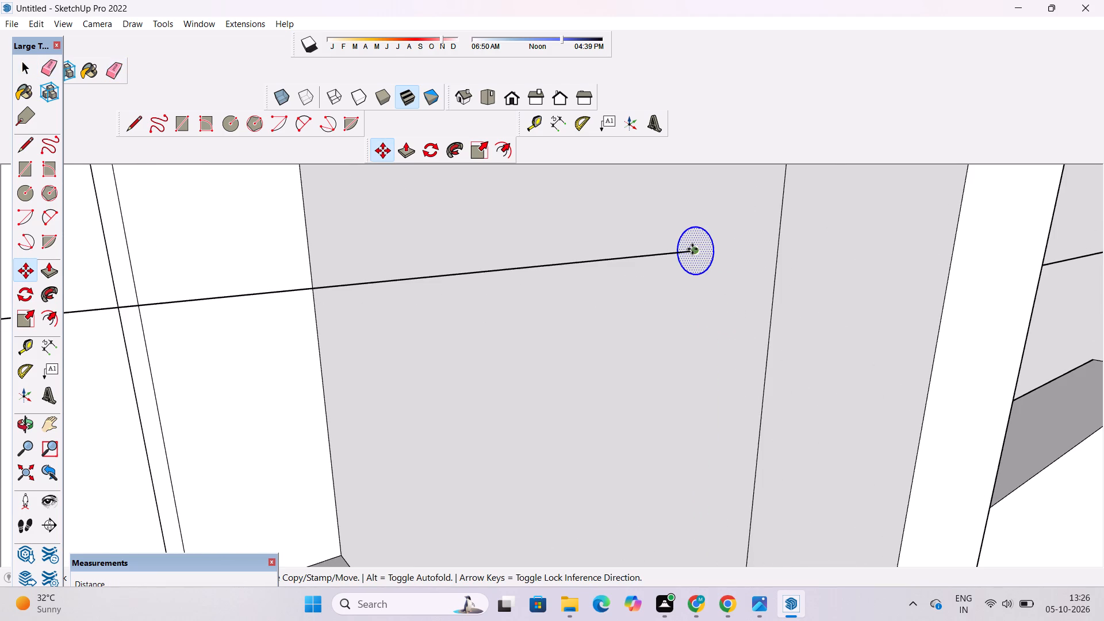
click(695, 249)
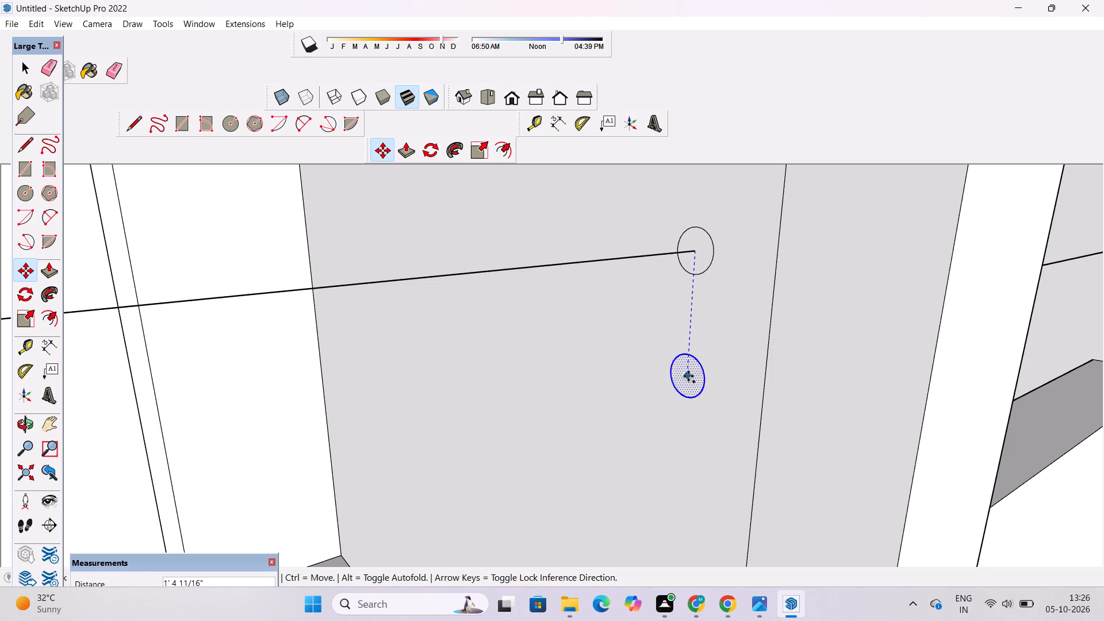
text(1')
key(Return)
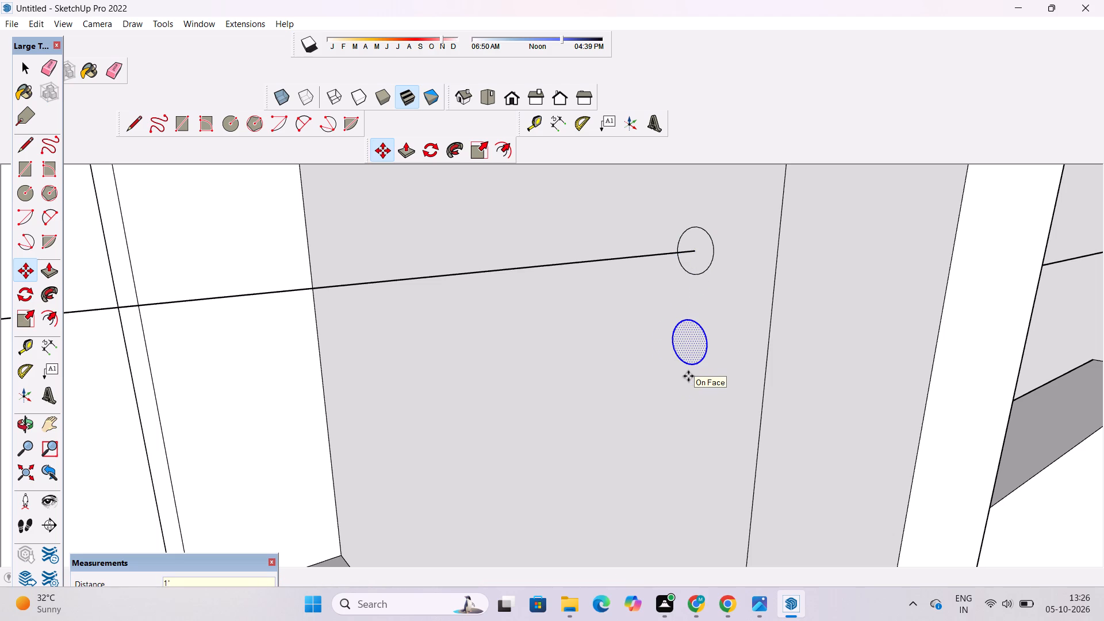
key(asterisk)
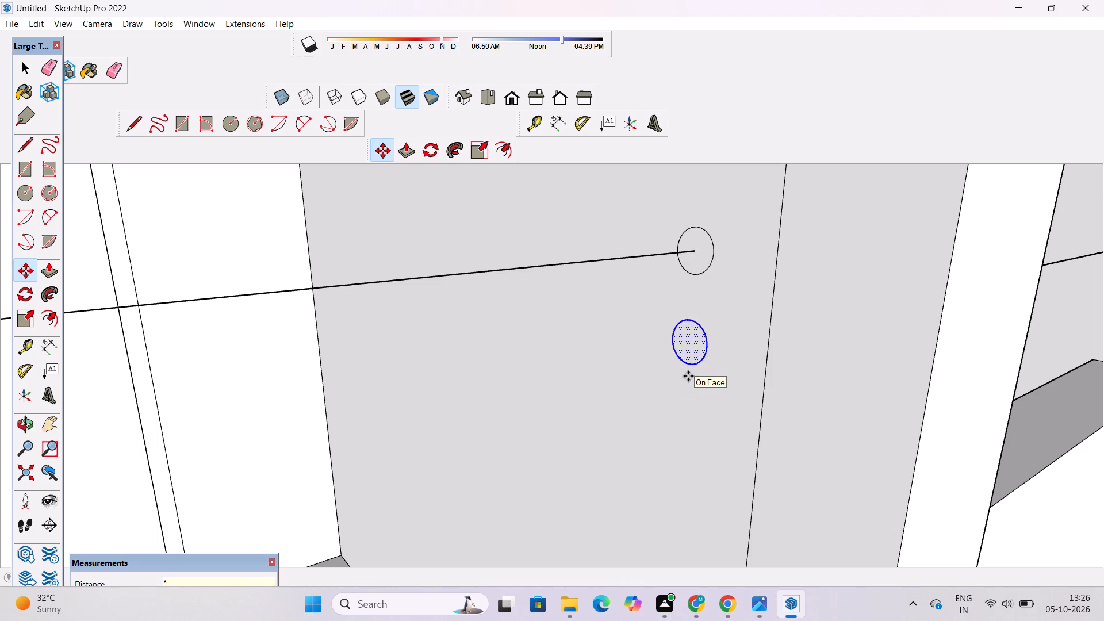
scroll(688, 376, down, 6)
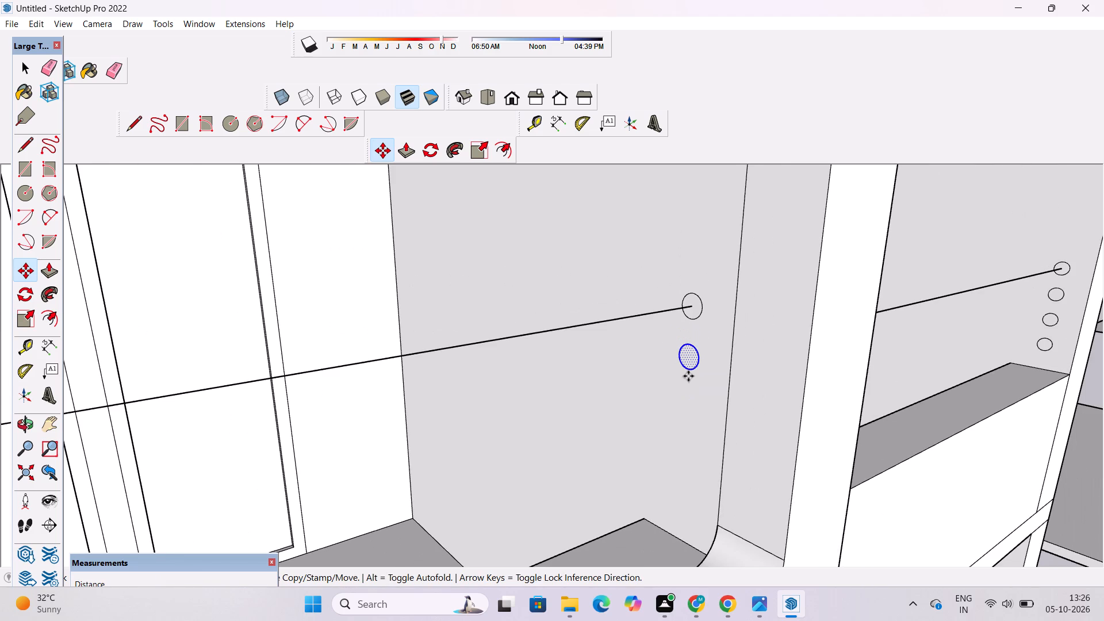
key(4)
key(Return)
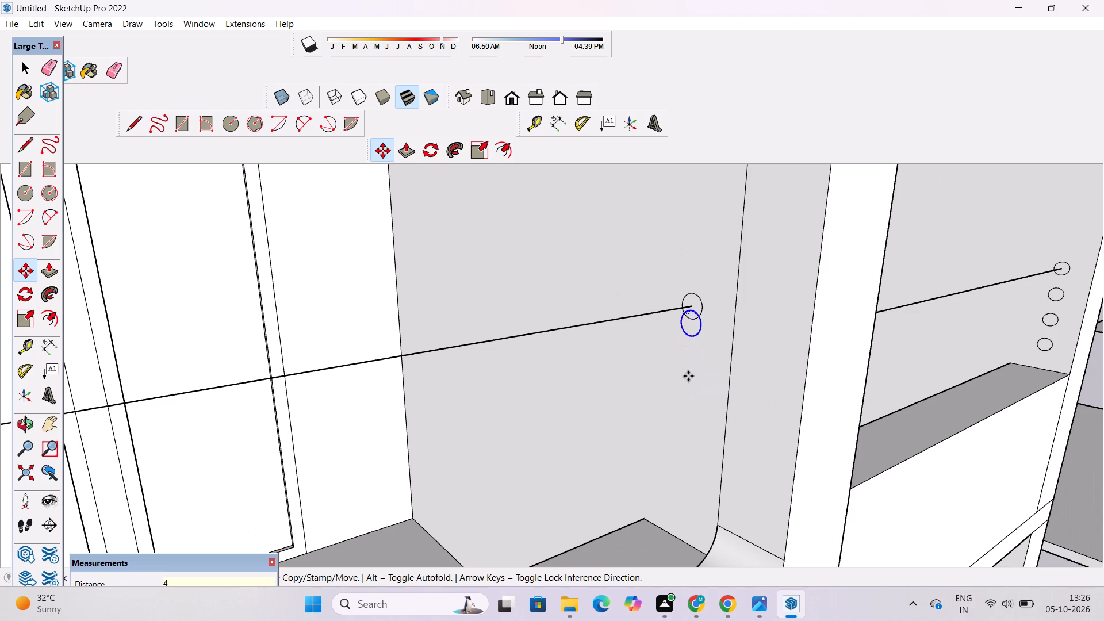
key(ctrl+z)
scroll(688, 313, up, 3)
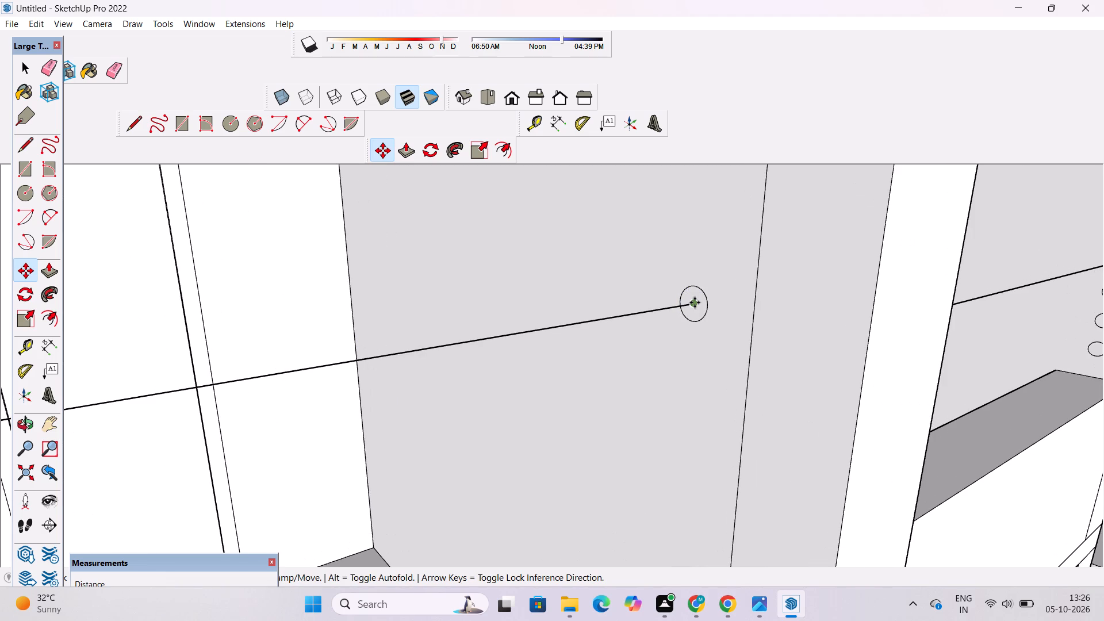
Array the balcony circle straight down the side wall as four copies spaced 1' apart.
key(space)
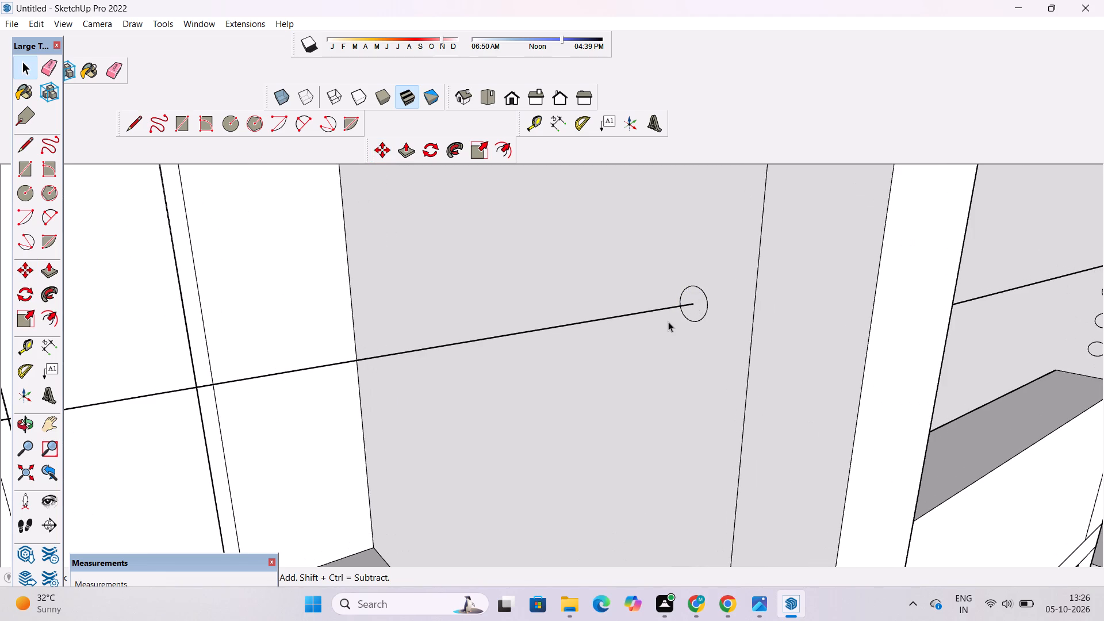
scroll(712, 316, up, 4)
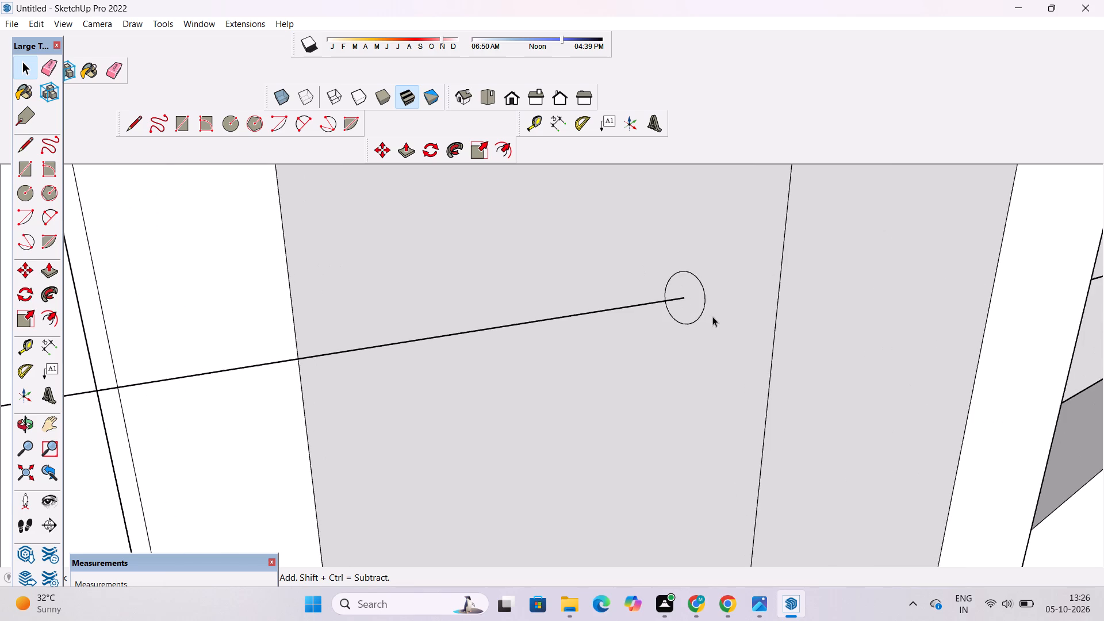
double_click(699, 306)
key(m)
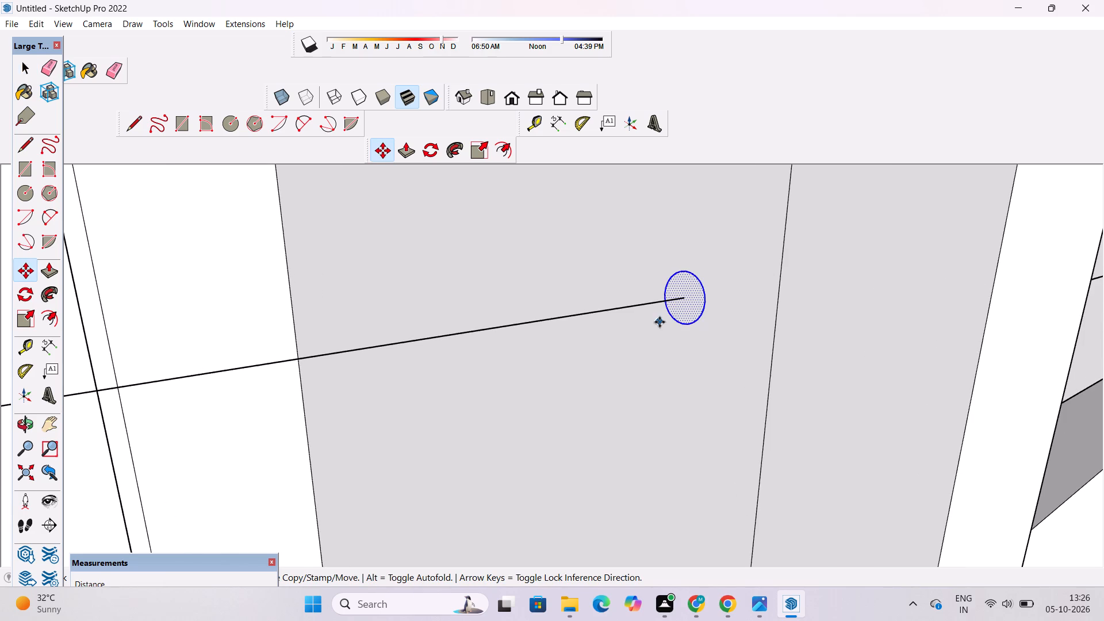
shift+click(685, 297)
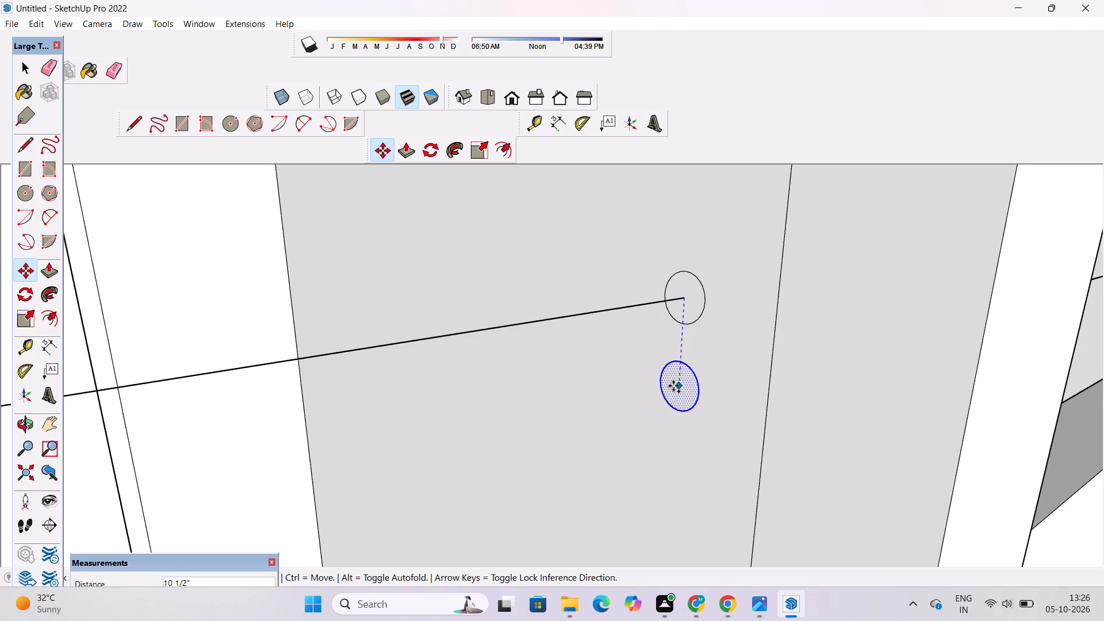
scroll(673, 386, down, 7)
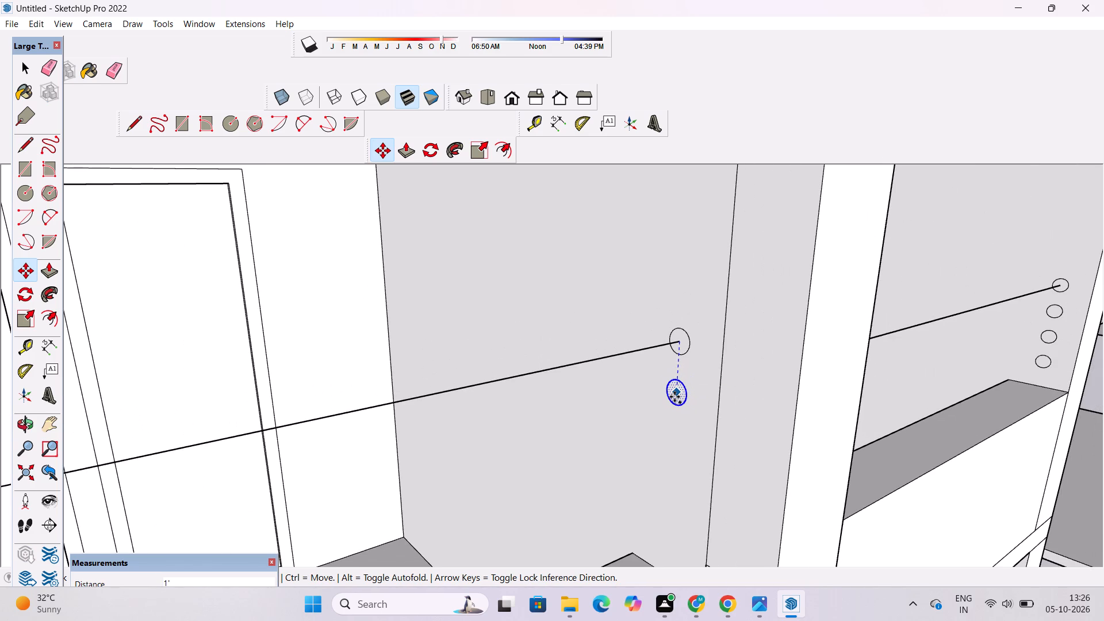
text(1')
key(Return)
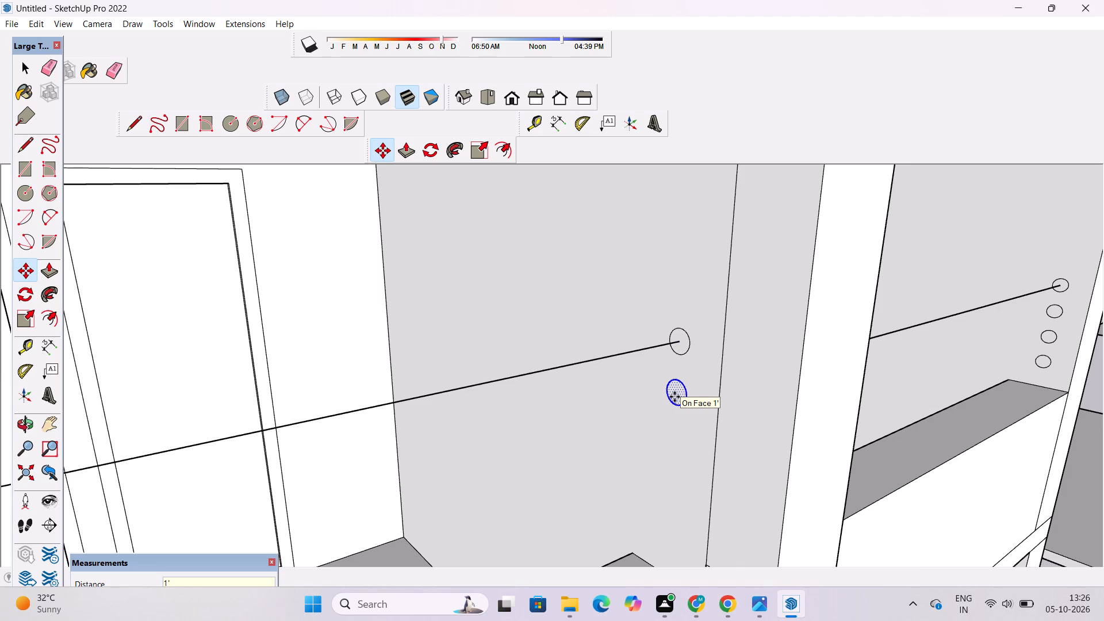
text(*4)
key(Return)
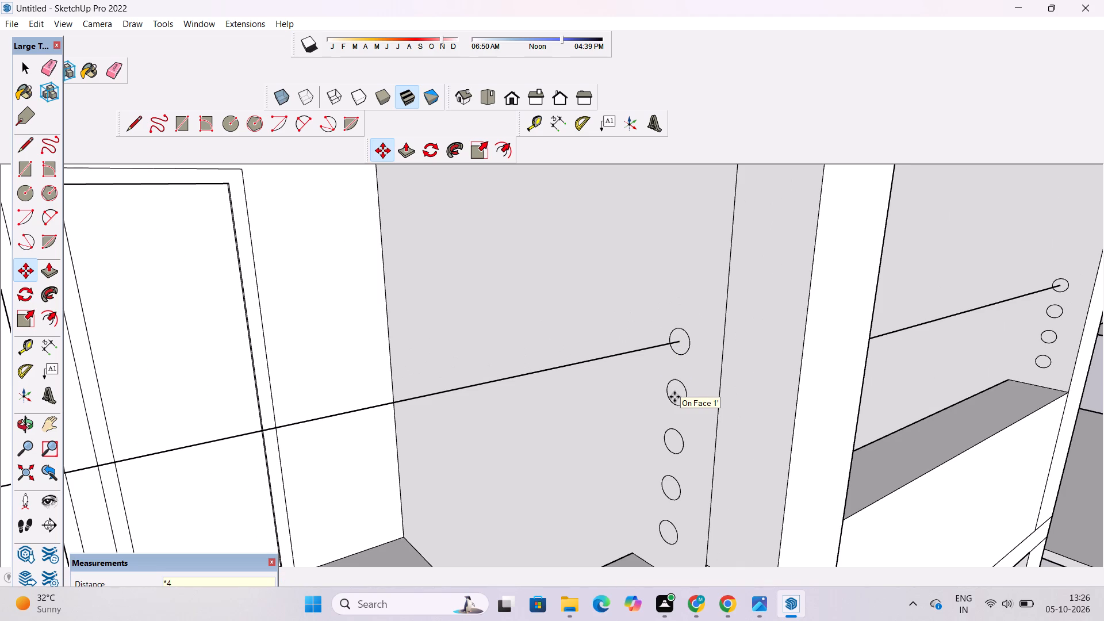
Examine the column of circles on the balcony's side wall relative to the parapet and the neighbouring terrace circles.
scroll(649, 366, down, 7)
key(o)
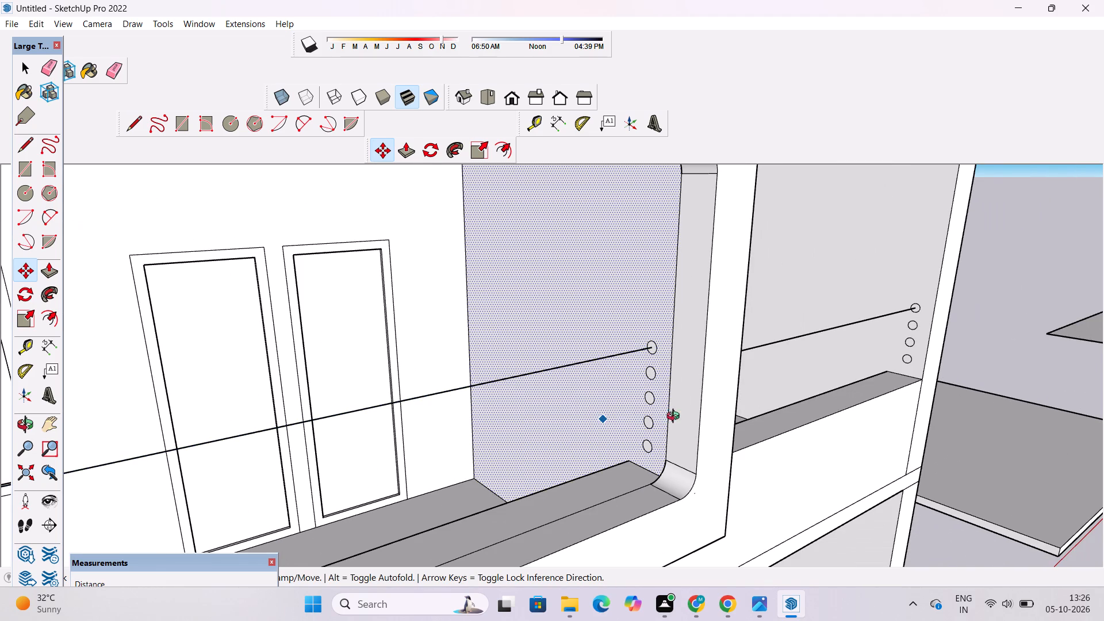
drag(696, 435, 638, 395)
scroll(635, 431, down, 4)
drag(746, 442, 699, 521)
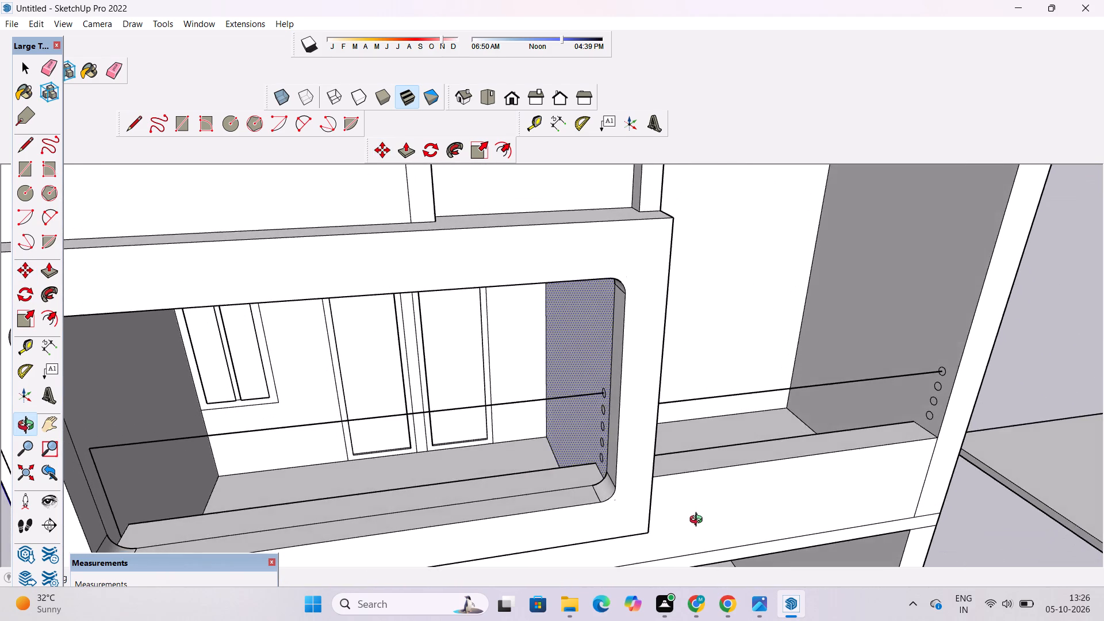
drag(699, 521, 885, 432)
click(885, 431)
scroll(683, 434, up, 5)
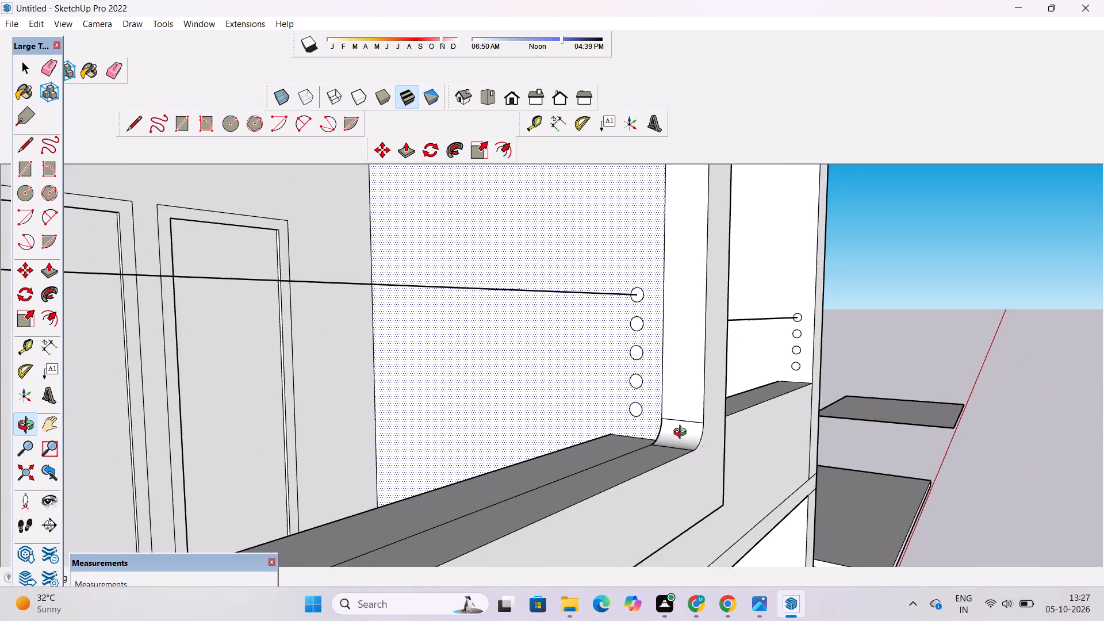
drag(784, 417, 710, 448)
scroll(511, 458, down, 5)
drag(626, 452, 545, 457)
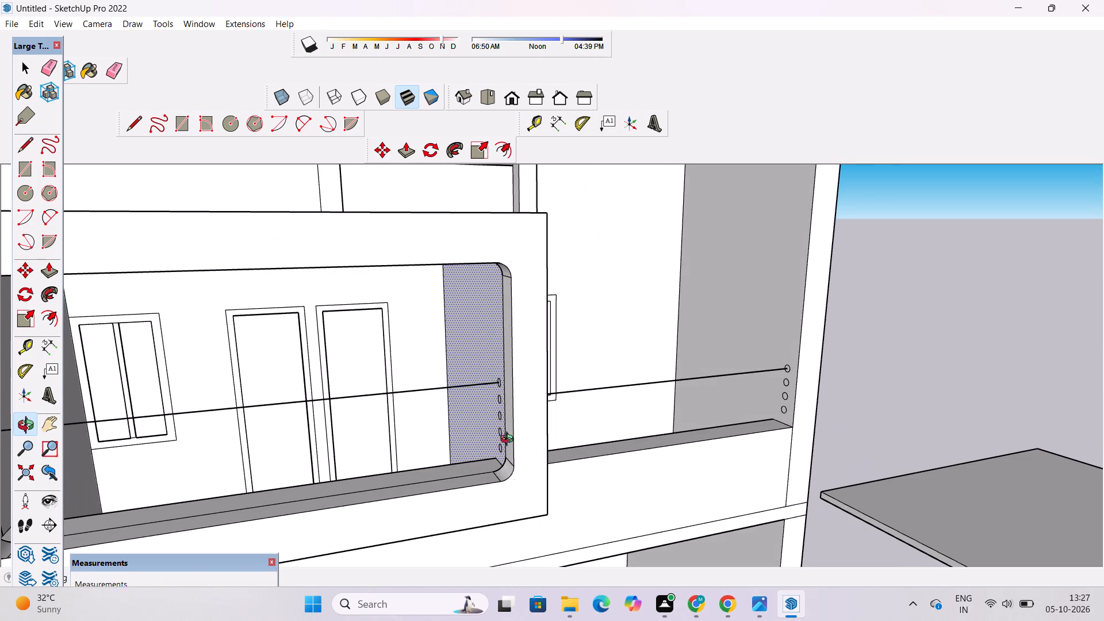
shift+drag(464, 427, 557, 400)
drag(566, 404, 571, 415)
scroll(592, 394, up, 2)
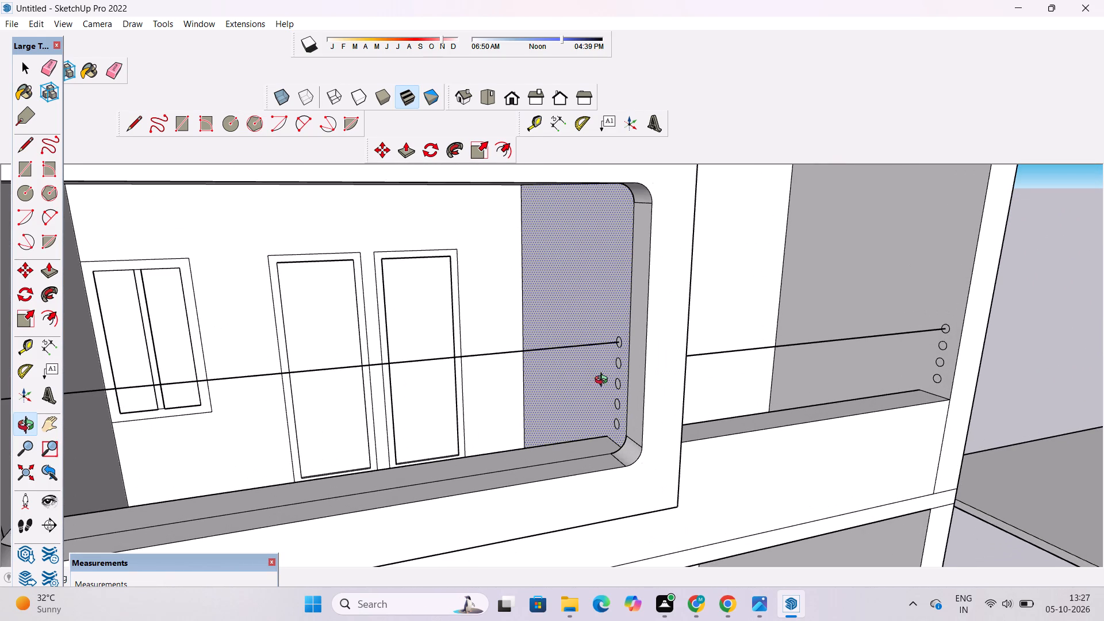
shift+click(604, 381)
scroll(608, 398, up, 1)
scroll(608, 398, down, 3)
drag(722, 409, 658, 428)
scroll(596, 456, up, 4)
shift+drag(597, 454, 585, 454)
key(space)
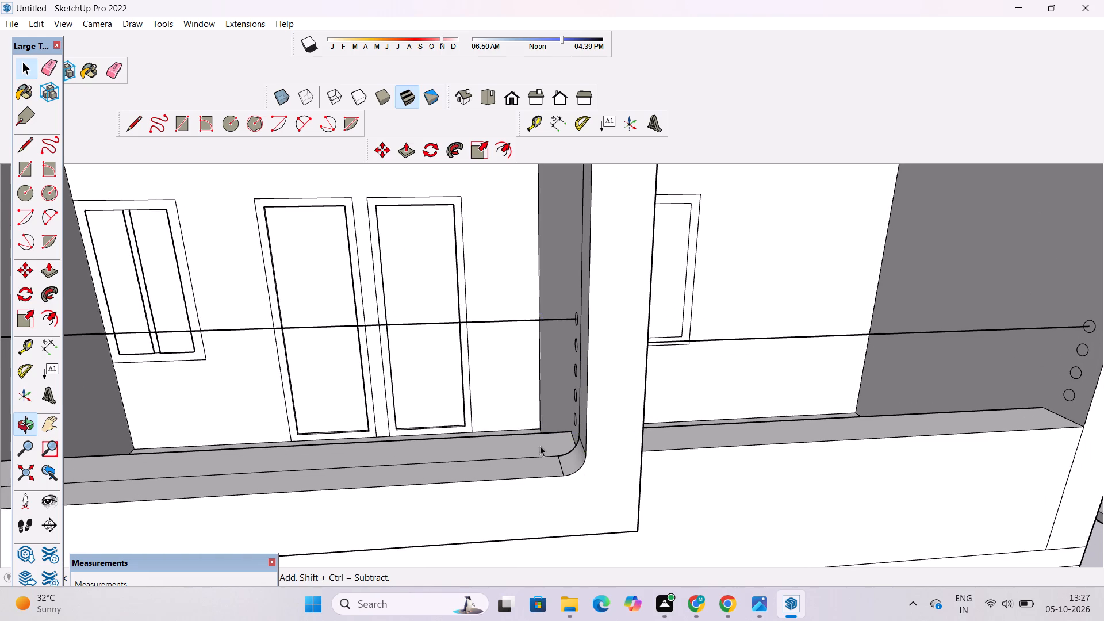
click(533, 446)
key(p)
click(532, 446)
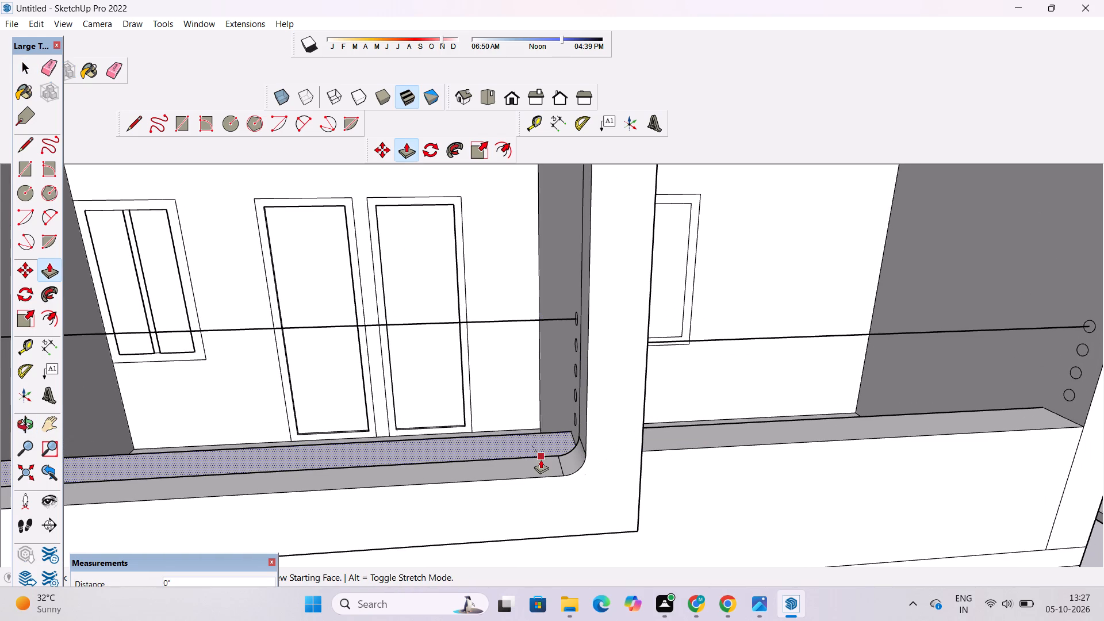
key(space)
Inspect the balcony and terrace railing outlines within the whole front elevation of the house.
scroll(614, 471, down, 3)
key(o)
scroll(582, 465, down, 4)
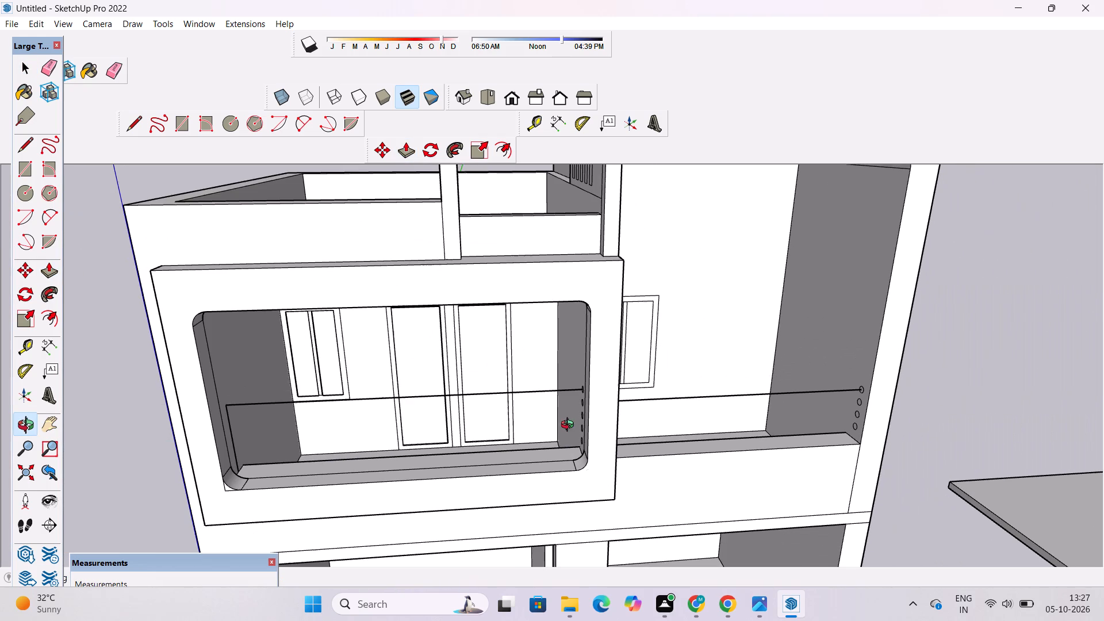
drag(608, 424, 591, 398)
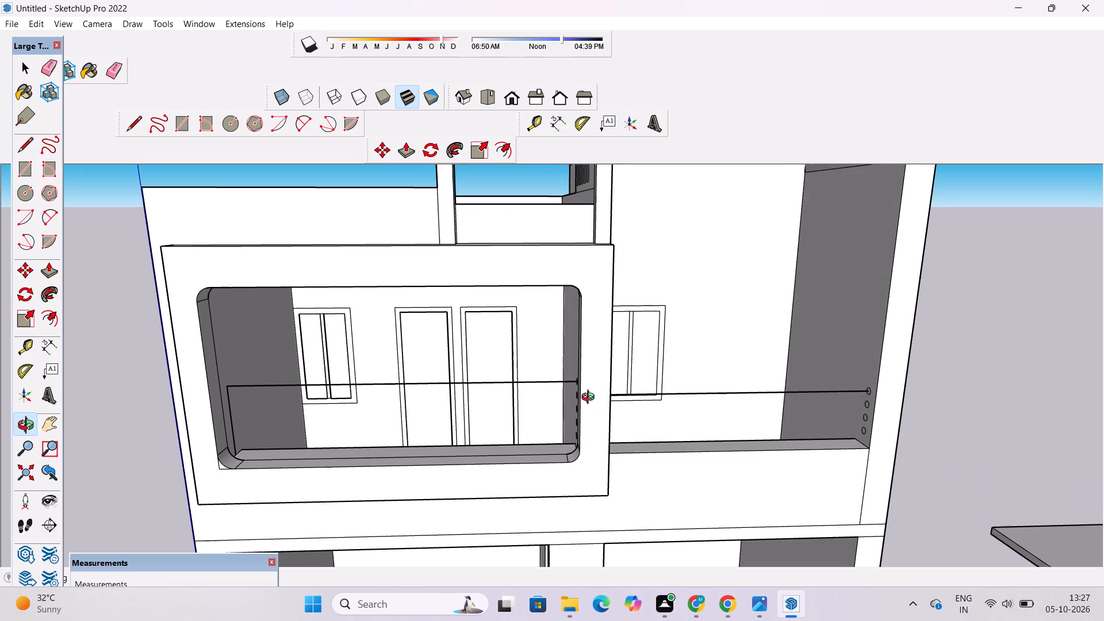
scroll(591, 400, down, 4)
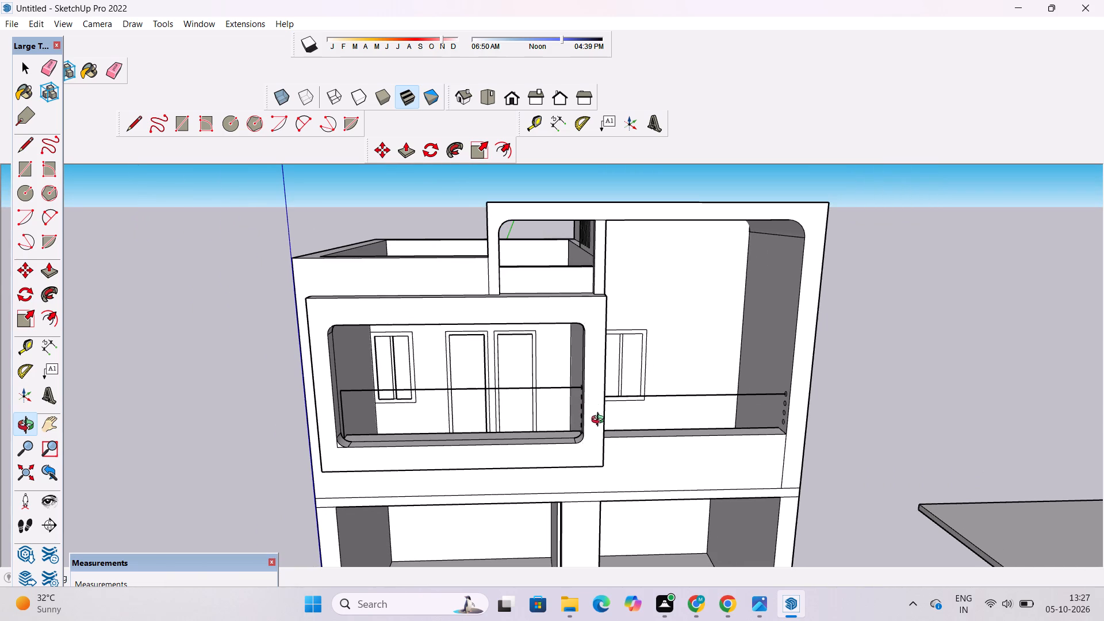
drag(604, 445, 588, 413)
shift+drag(530, 422, 751, 398)
shift+drag(888, 392, 764, 396)
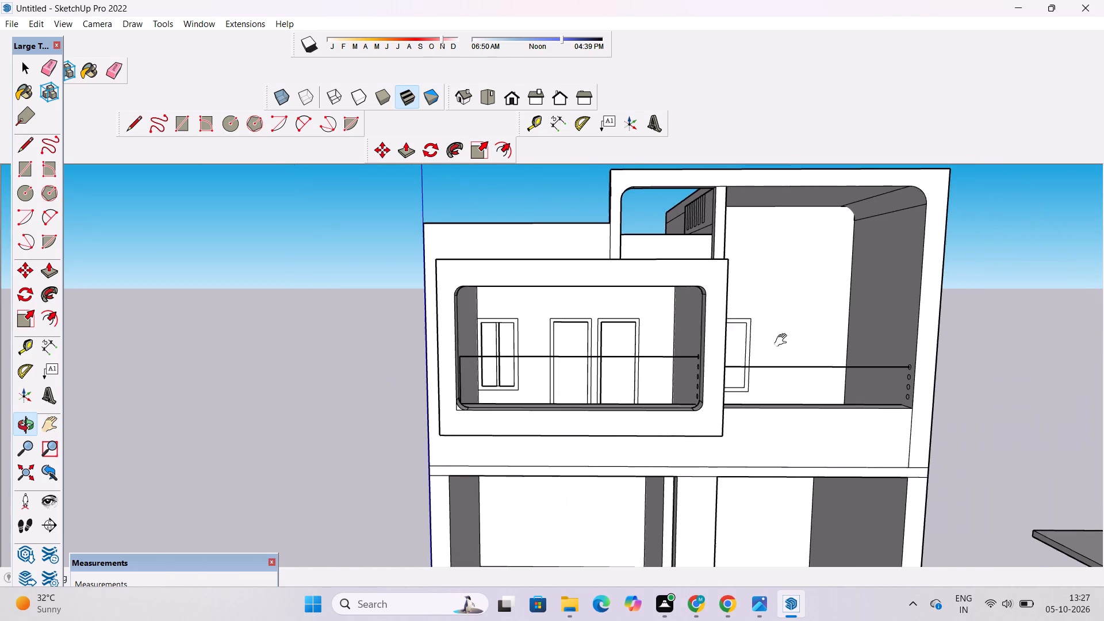
scroll(782, 338, down, 8)
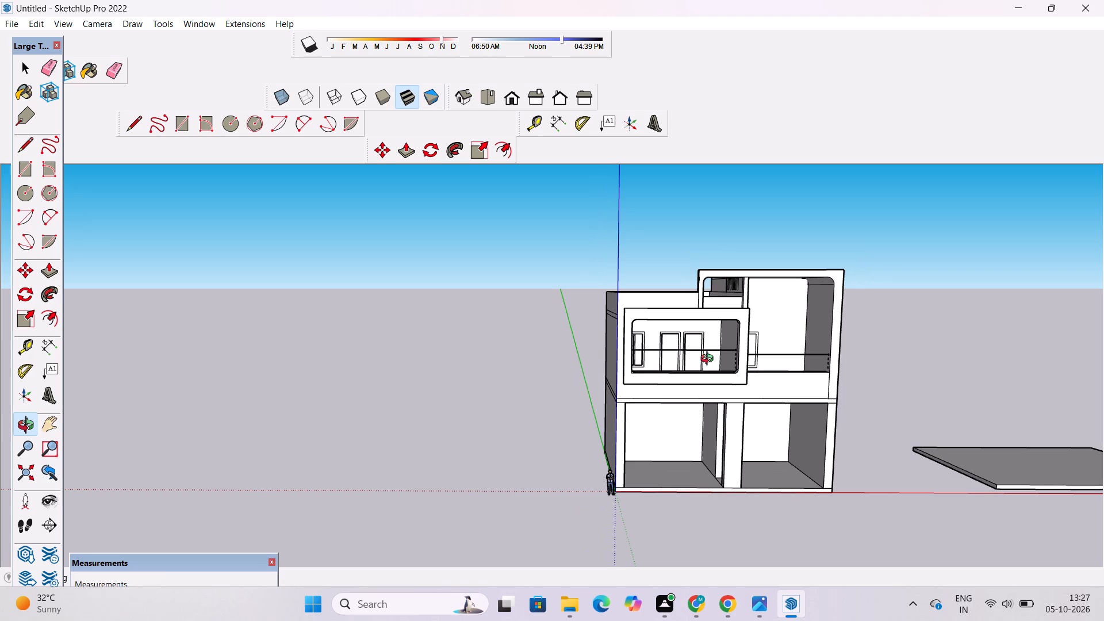
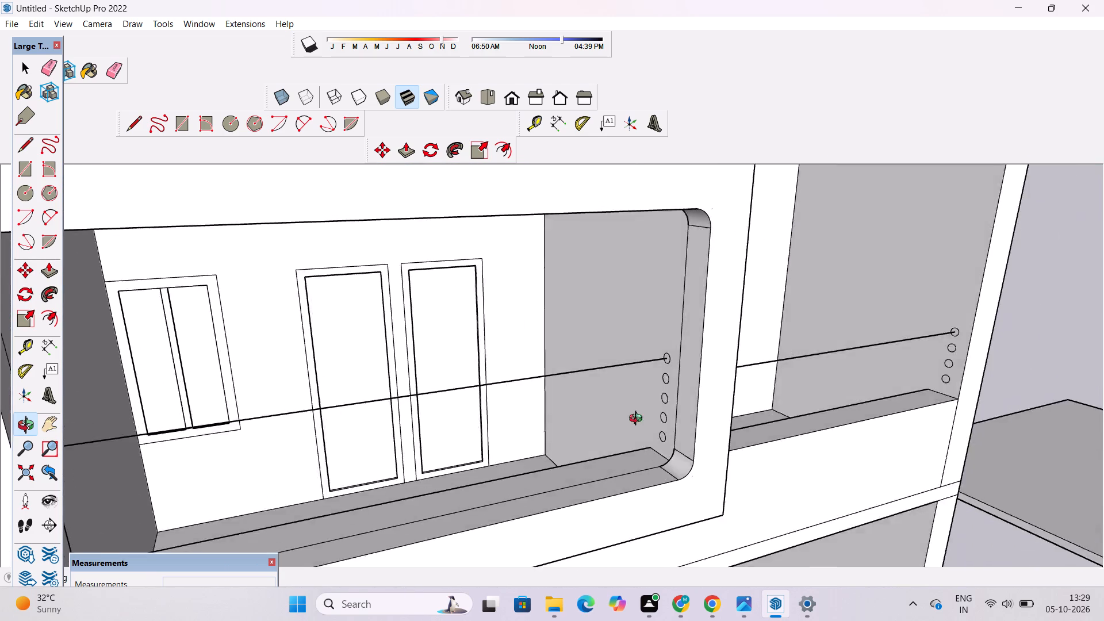
Undo the recent railing edits in the balcony opening, back past the circles, the horizontal line and the vertical guide line.
drag(638, 420, 670, 413)
scroll(680, 400, up, 4)
shift+drag(679, 398, 669, 404)
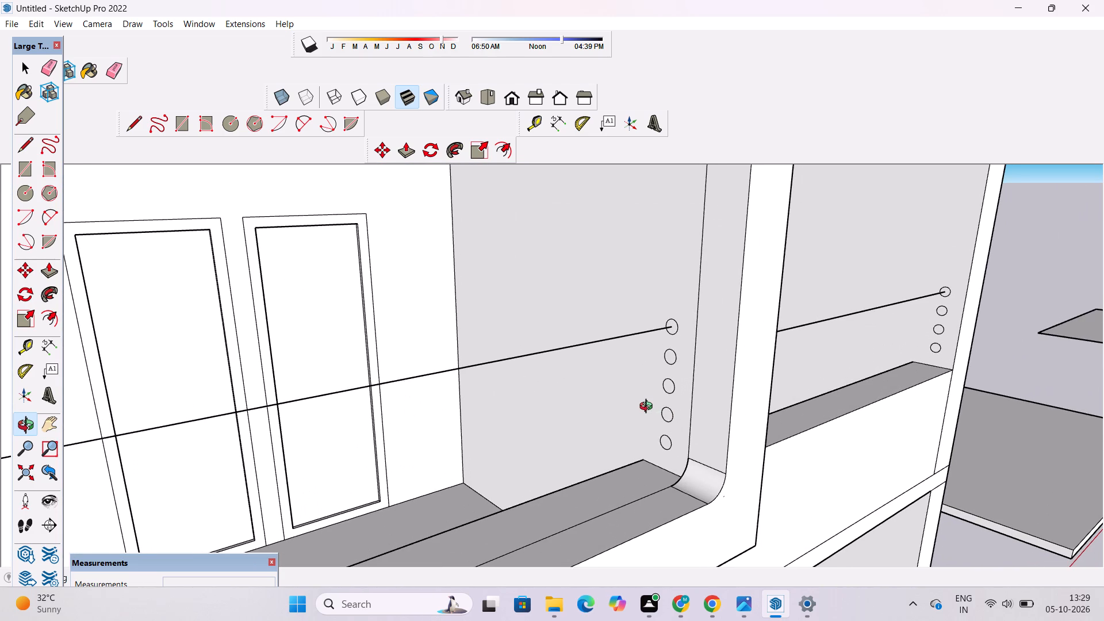
key(ctrl+z)
key(ctrl+z)
key(ctrl+z)
key(ctrl+z)
key(ctrl+z)
key(ctrl+z)
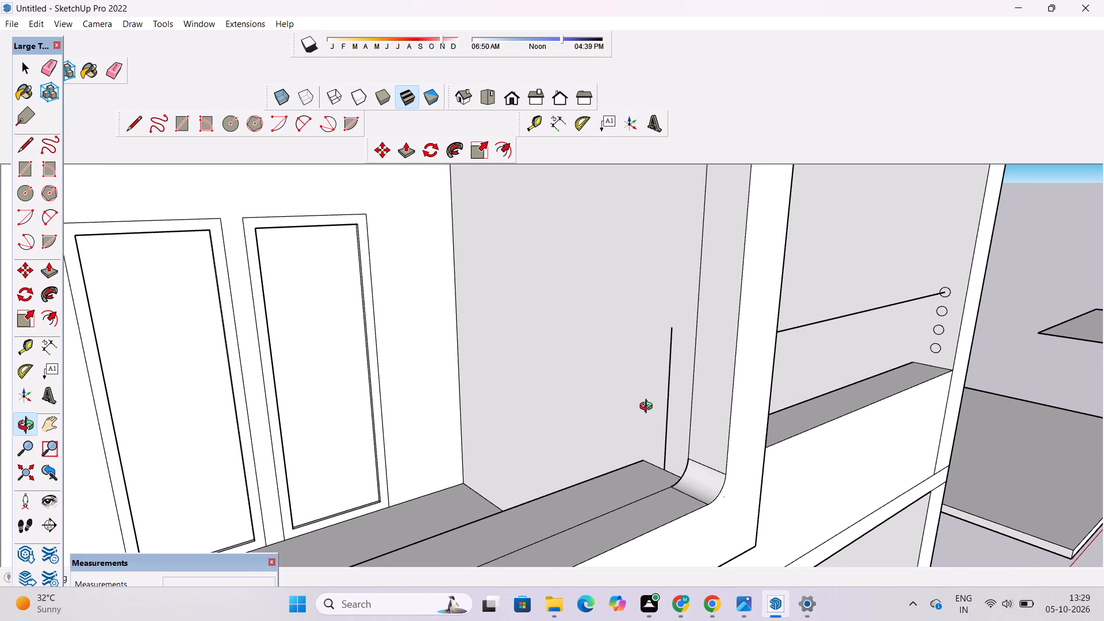
key(ctrl+z)
Draw a 4' vertical line up the balcony's inner side wall, starting from the sill edge near the rounded corner.
drag(647, 408, 716, 417)
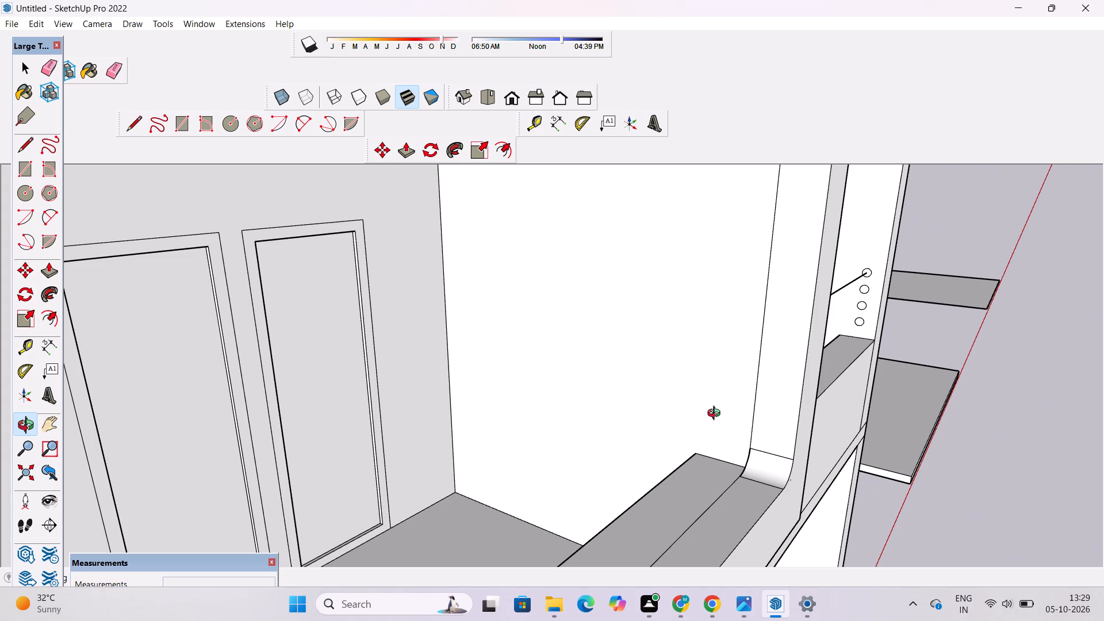
key(l)
scroll(729, 467, up, 6)
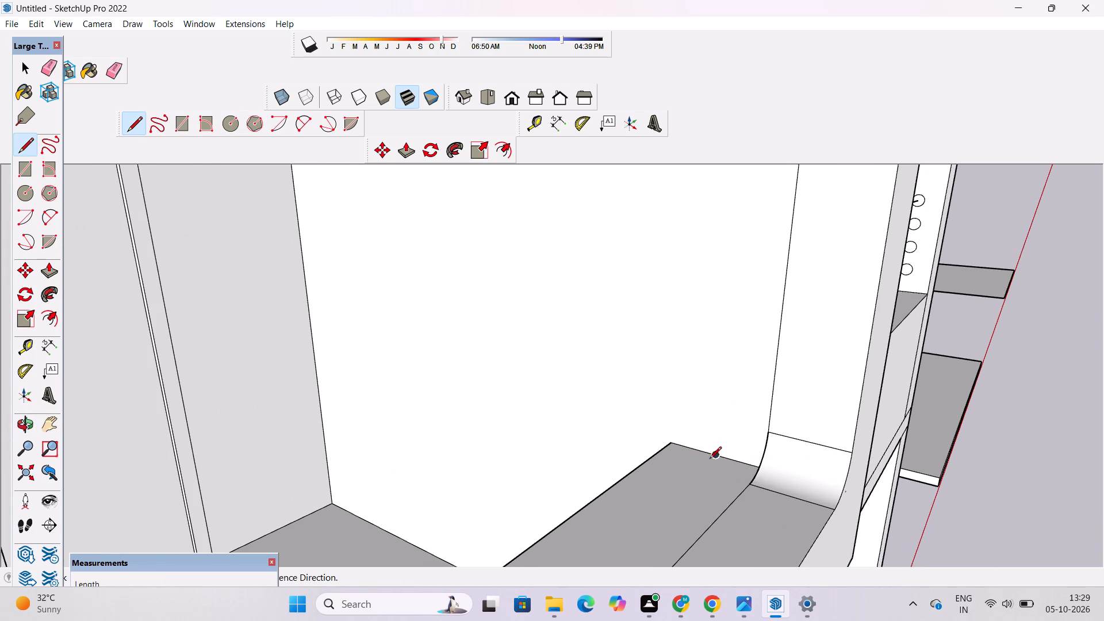
click(714, 455)
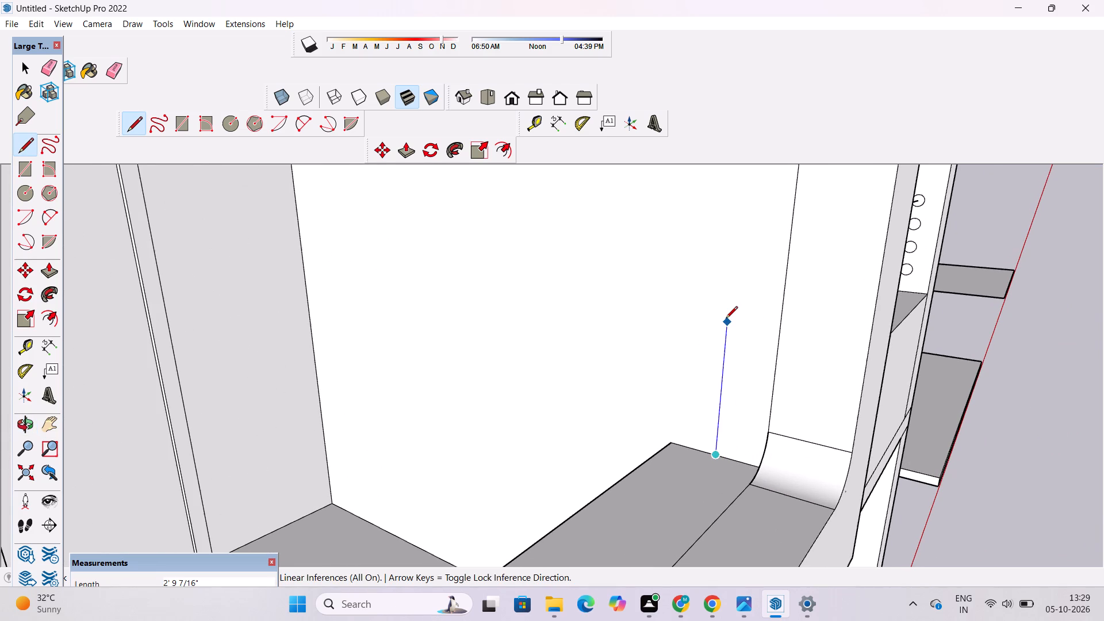
text(4')
key(Return)
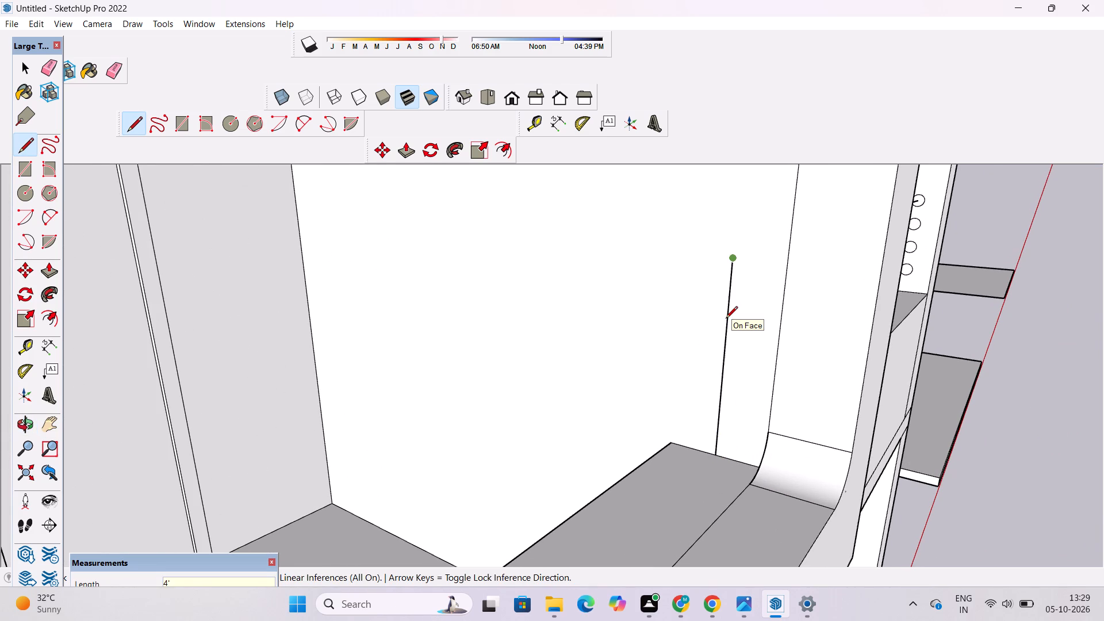
Draw a horizontal line about 23' 10" long from the vertical line's top across the opening to the opposite side wall.
key(o)
scroll(676, 348, down, 7)
drag(744, 379, 627, 365)
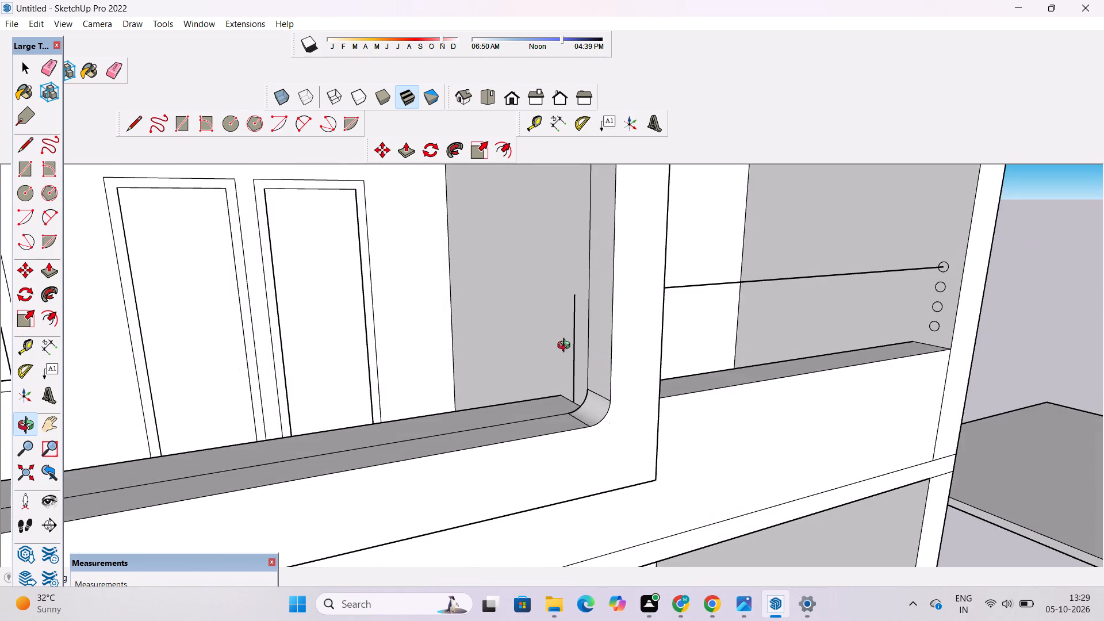
scroll(563, 340, down, 4)
drag(576, 348, 506, 322)
scroll(446, 295, up, 2)
drag(496, 304, 478, 298)
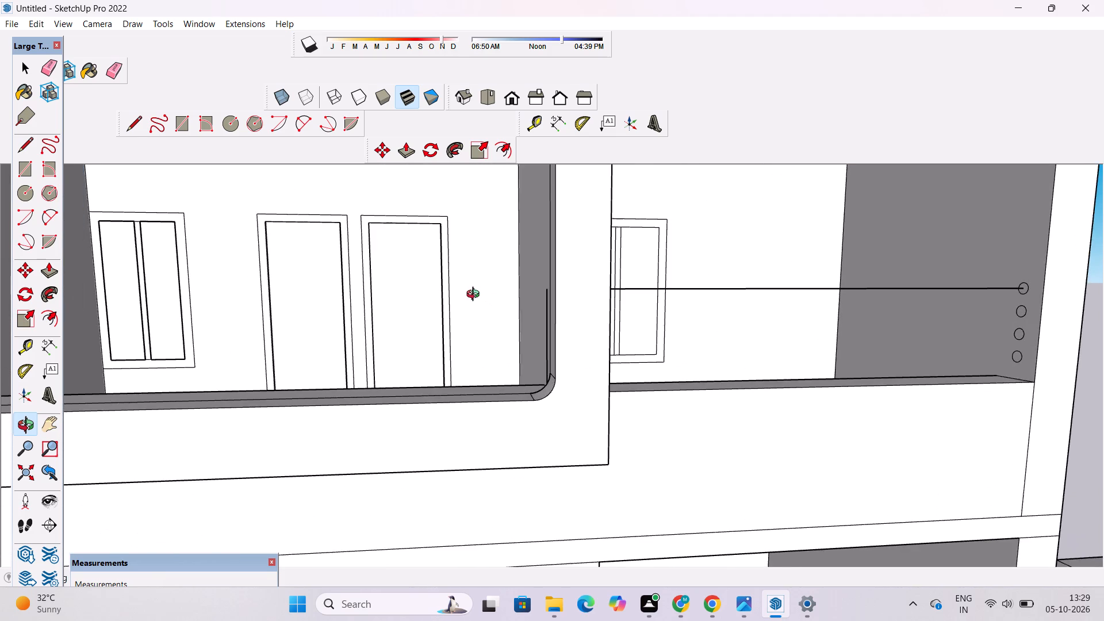
shift+drag(476, 295, 519, 301)
scroll(545, 293, up, 2)
click(553, 295)
shift+drag(557, 300, 553, 290)
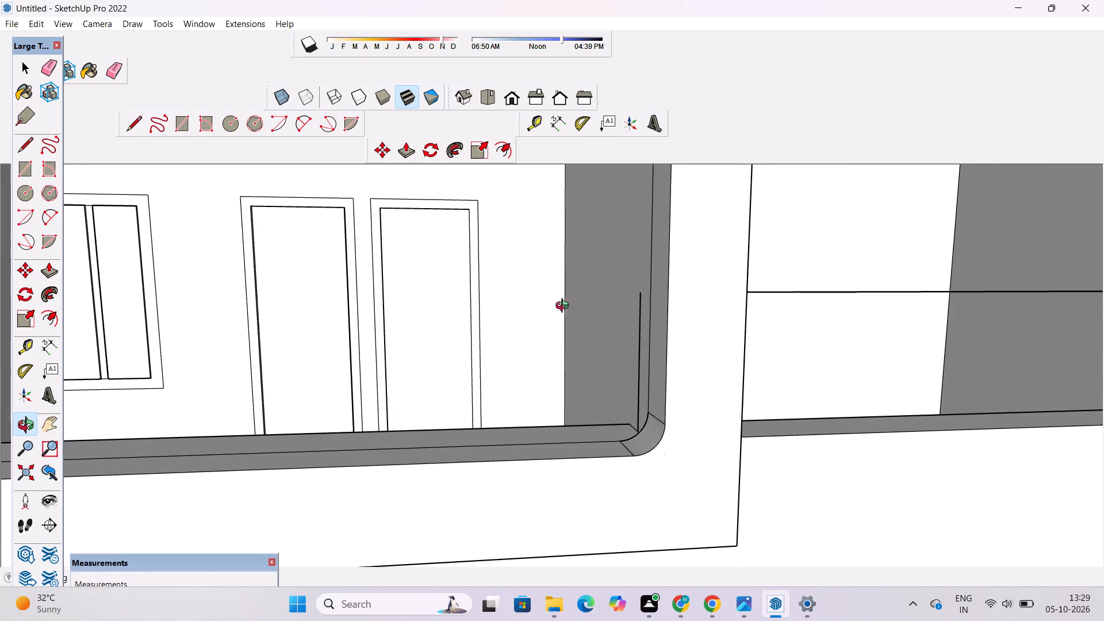
scroll(565, 312, down, 5)
drag(631, 355, 577, 360)
shift+drag(492, 344, 643, 412)
scroll(614, 443, up, 1)
shift+drag(611, 442, 576, 435)
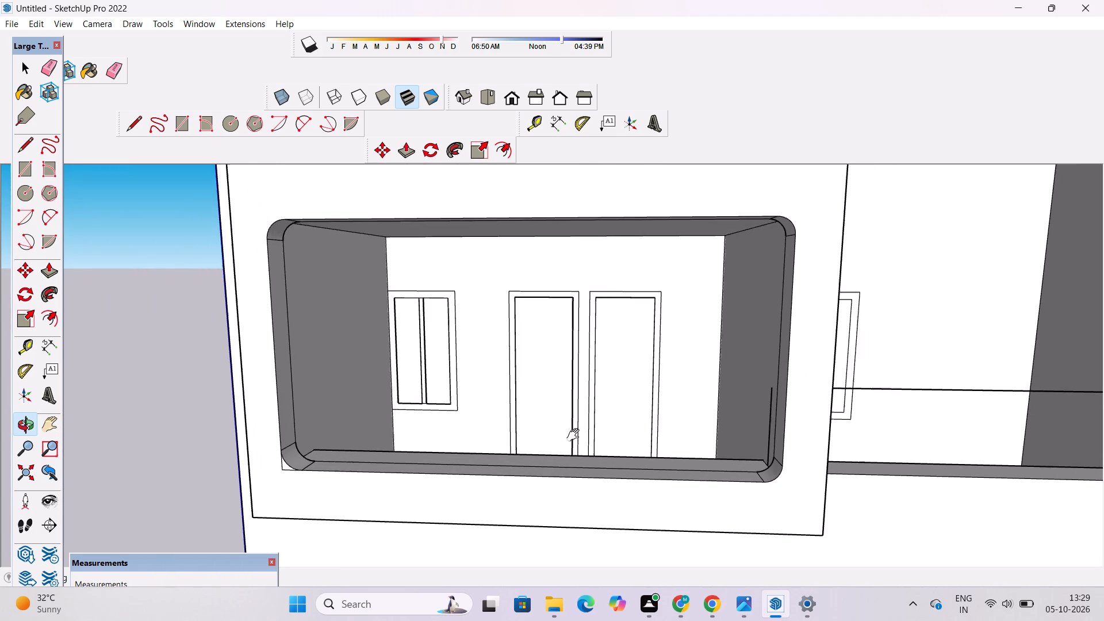
drag(576, 435, 579, 442)
key(l)
scroll(576, 433, down, 2)
scroll(496, 401, up, 3)
scroll(421, 398, up, 1)
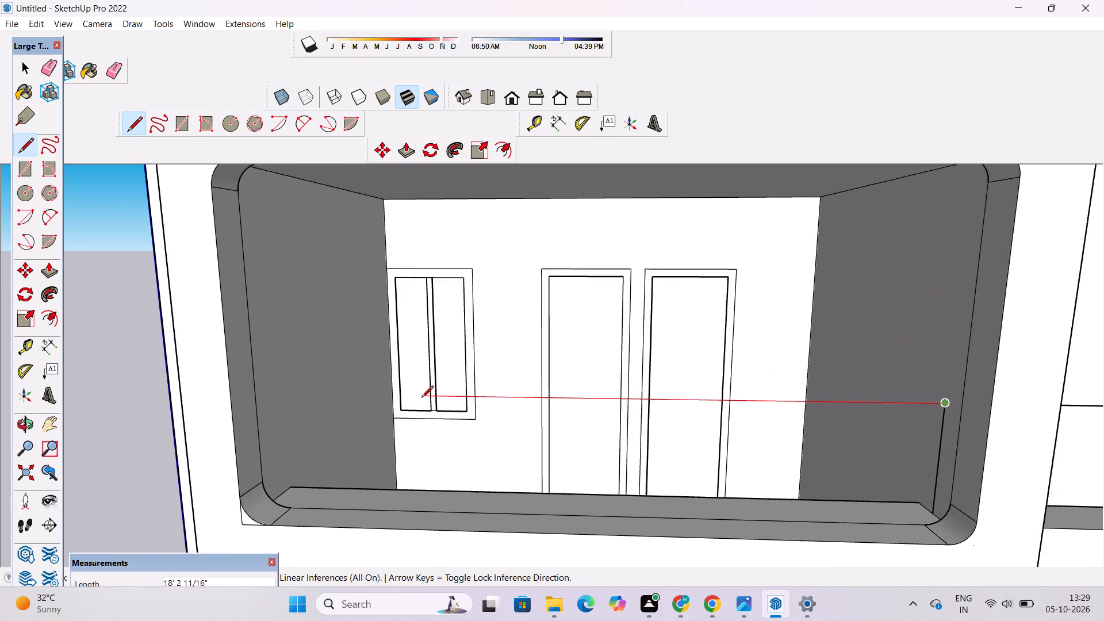
scroll(421, 398, up, 1)
scroll(329, 376, down, 4)
scroll(287, 392, up, 3)
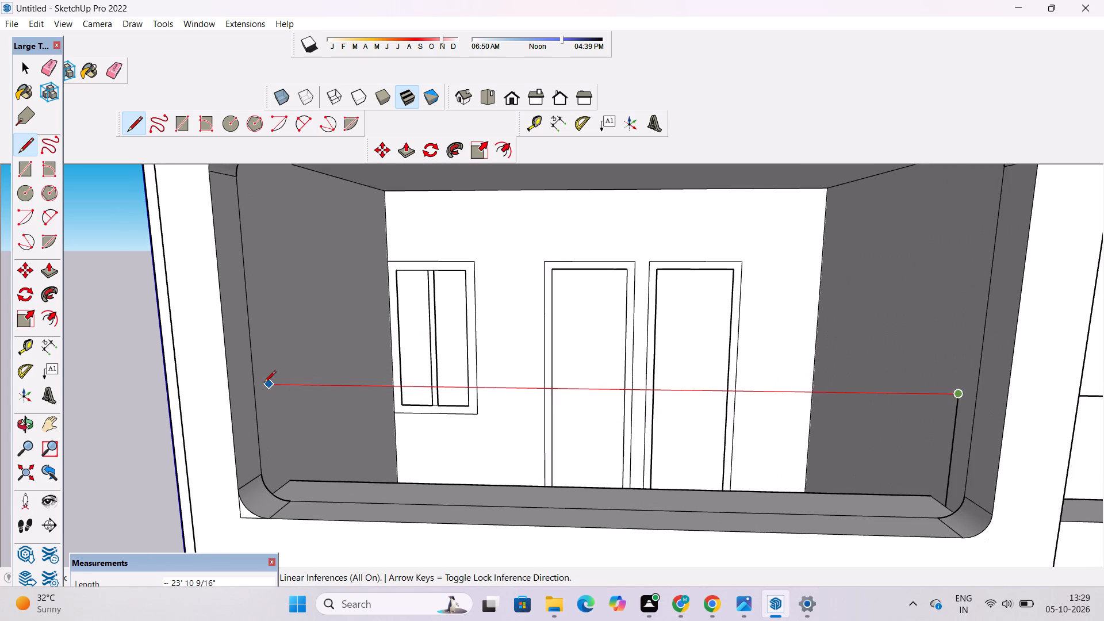
click(267, 384)
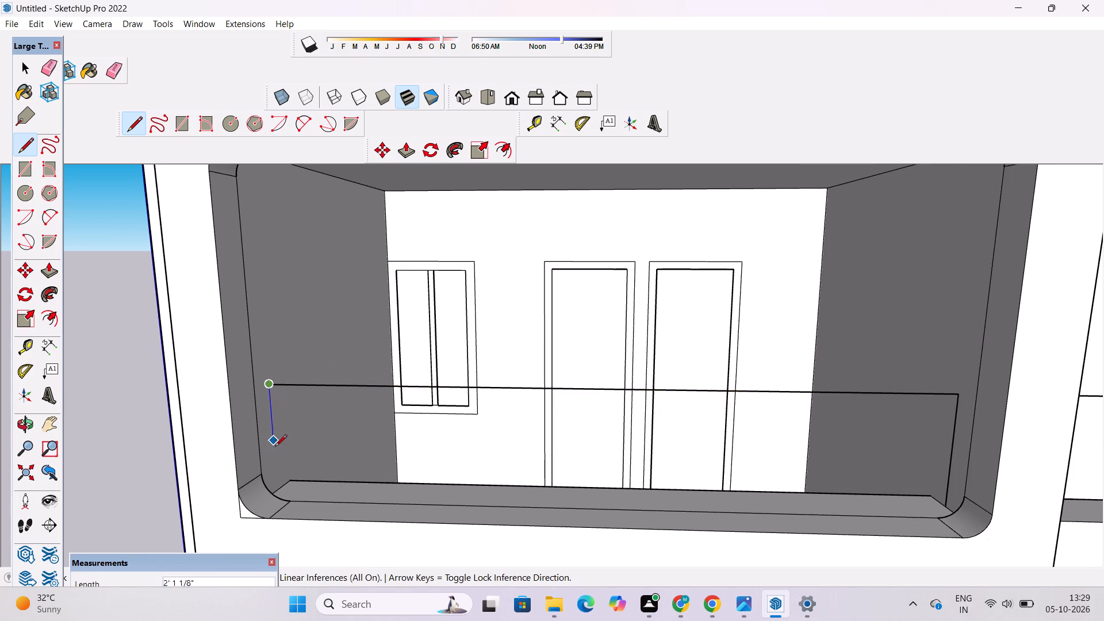
Continue the line 4' straight down the opposite side wall to the sill edge.
click(279, 488)
key(space)
Draw a circle of 3" radius on the side wall, centred where the horizontal line meets the first vertical line.
text(o)
scroll(274, 476, down, 5)
shift+drag(326, 532, 319, 427)
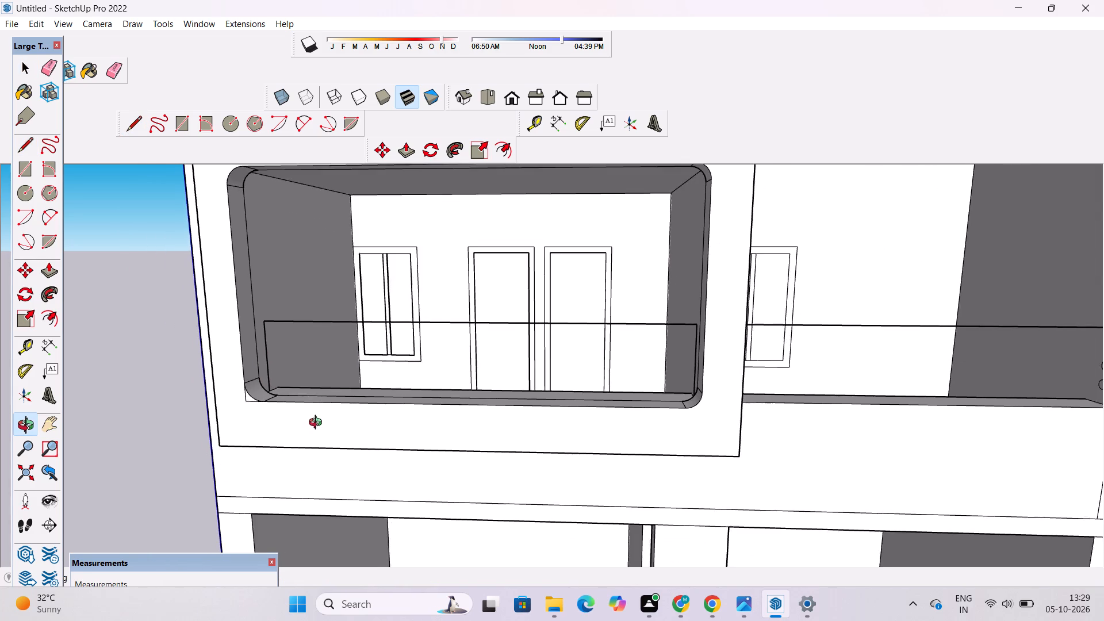
drag(318, 424, 355, 473)
scroll(340, 302, down, 4)
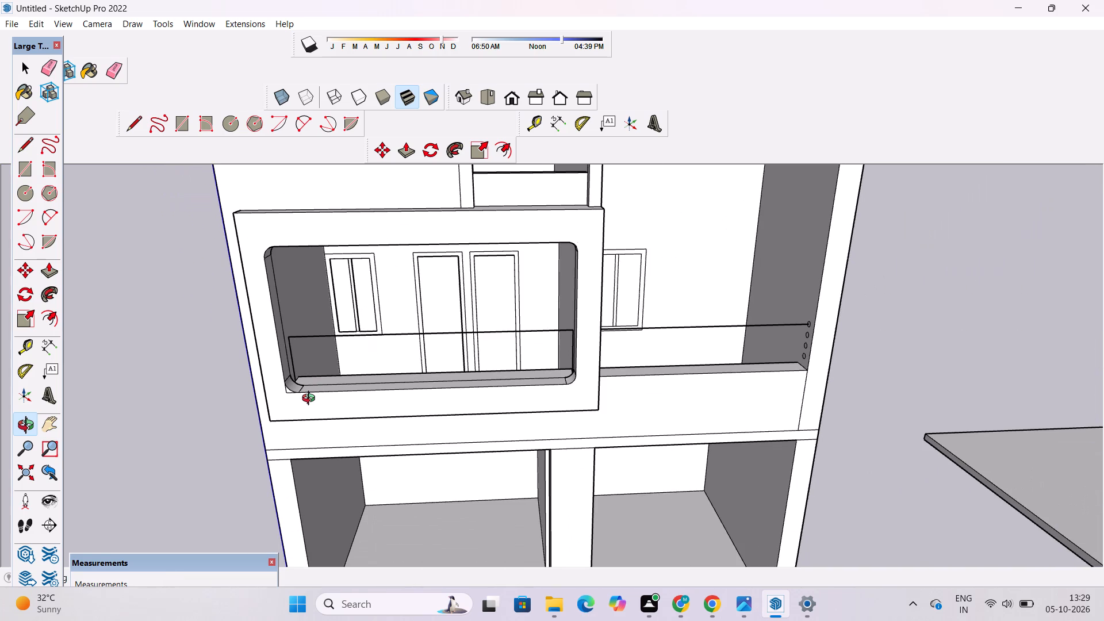
scroll(299, 417, down, 2)
drag(298, 418, 392, 427)
scroll(527, 393, up, 4)
shift+drag(530, 390, 471, 427)
drag(466, 428, 558, 382)
scroll(557, 342, up, 3)
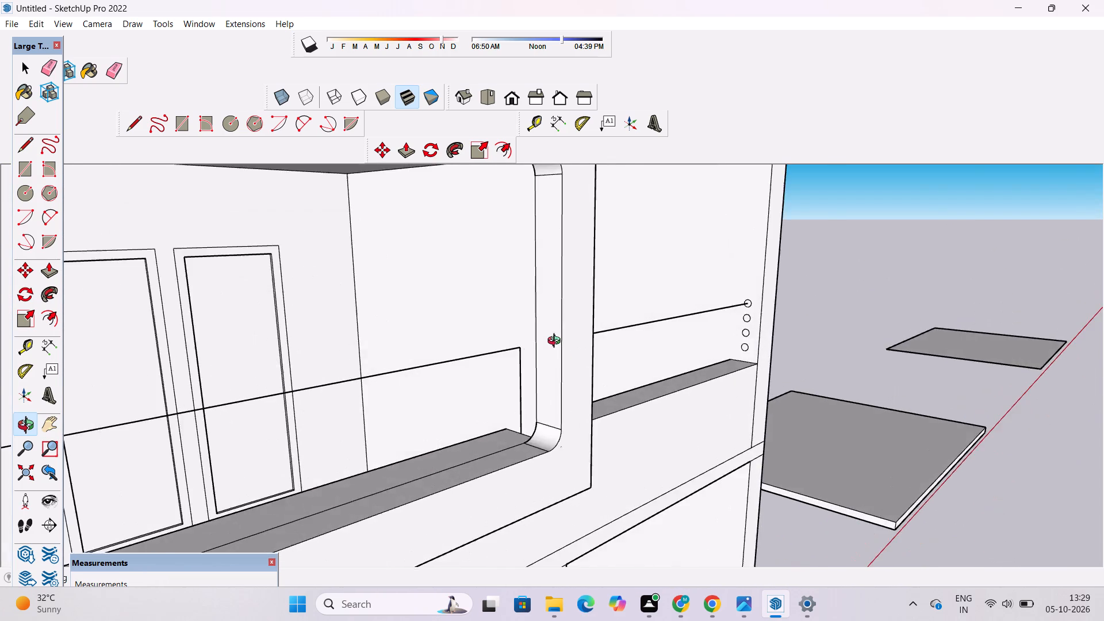
scroll(557, 342, up, 4)
drag(523, 356, 489, 394)
shift+drag(487, 394, 498, 366)
scroll(497, 365, up, 2)
shift+drag(488, 366, 502, 359)
scroll(502, 359, down, 1)
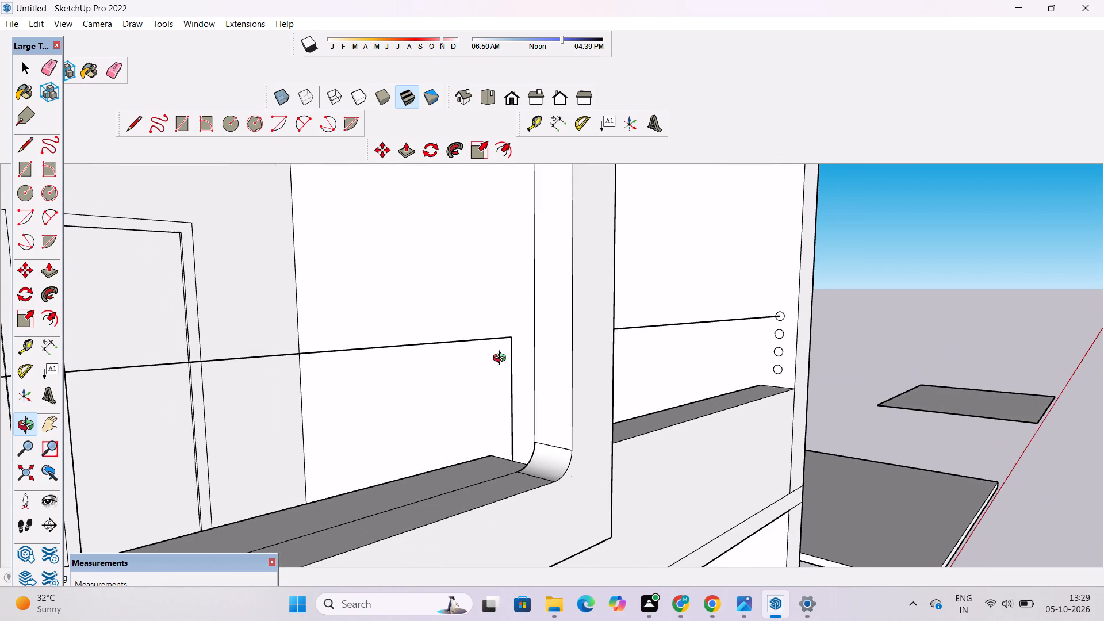
scroll(502, 359, down, 1)
key(c)
scroll(499, 325, up, 2)
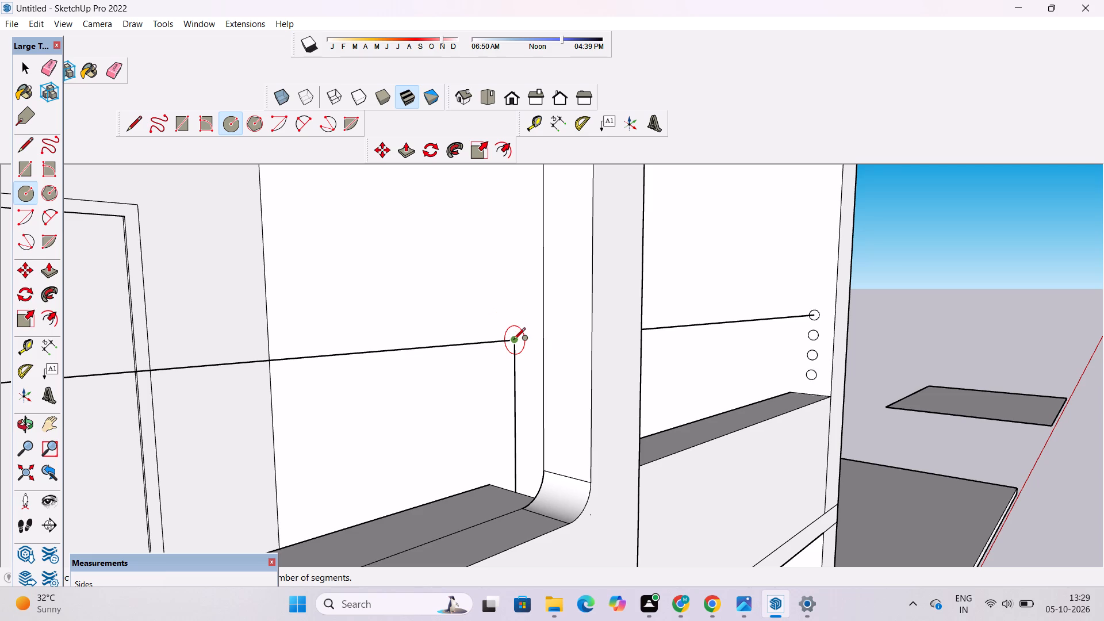
click(513, 340)
text(3")
key(Return)
key(space)
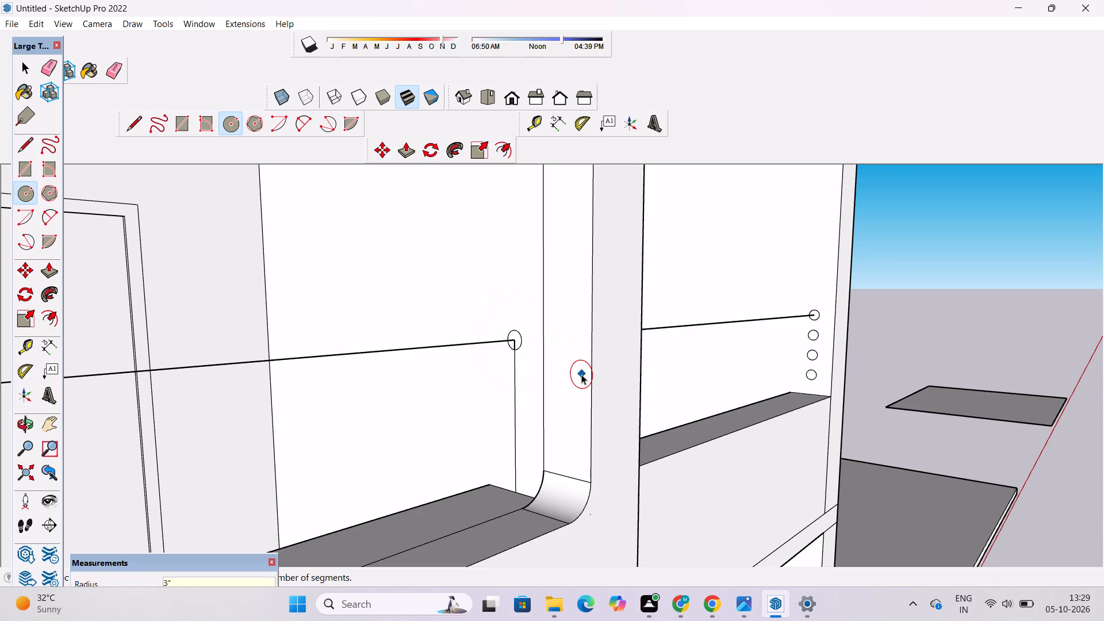
Erase the vertical line beneath the circle, including the short piece inside it.
text(e)
scroll(523, 361, up, 8)
drag(522, 361, 500, 394)
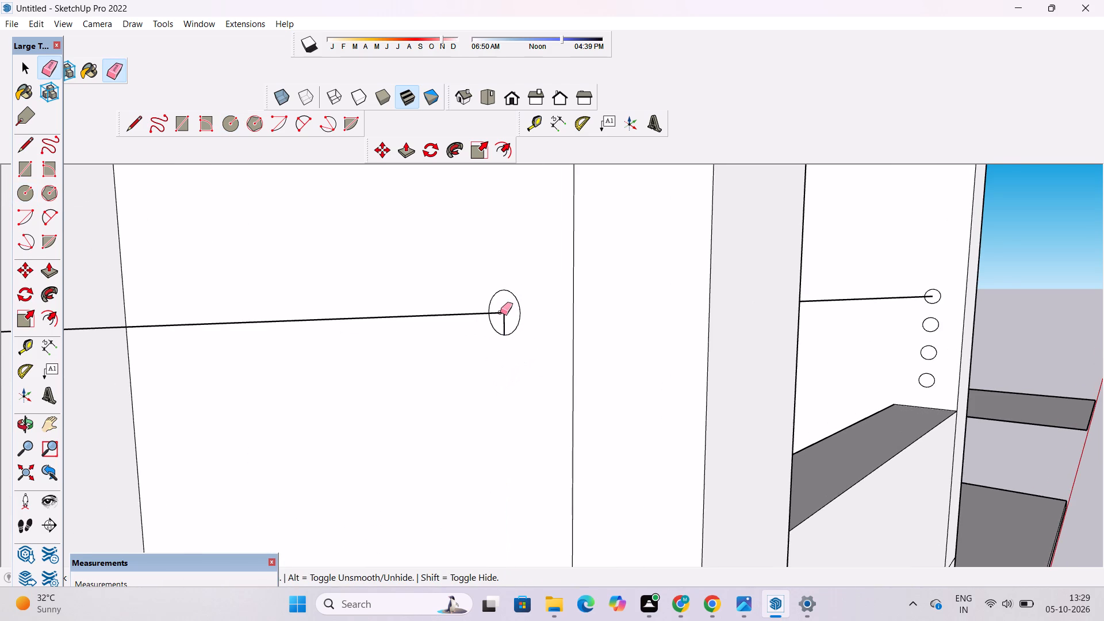
scroll(500, 312, up, 5)
drag(509, 327, 507, 334)
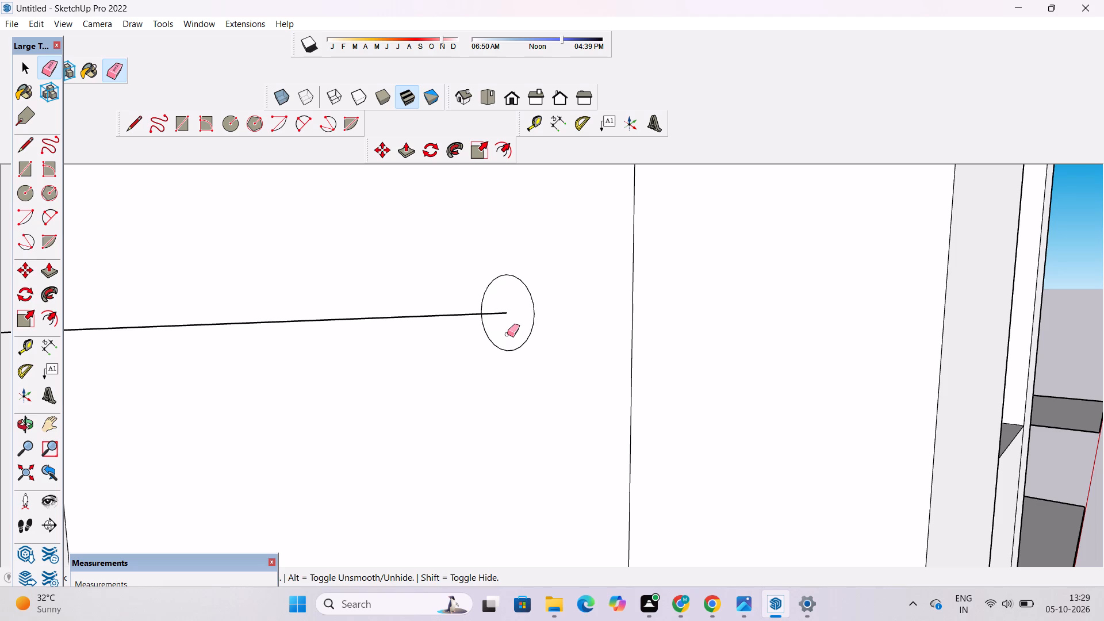
Copy the circle straight down the side wall as an array of three copies spaced 1' apart.
key(space)
scroll(507, 334, down, 5)
scroll(508, 335, up, 1)
double_click(508, 329)
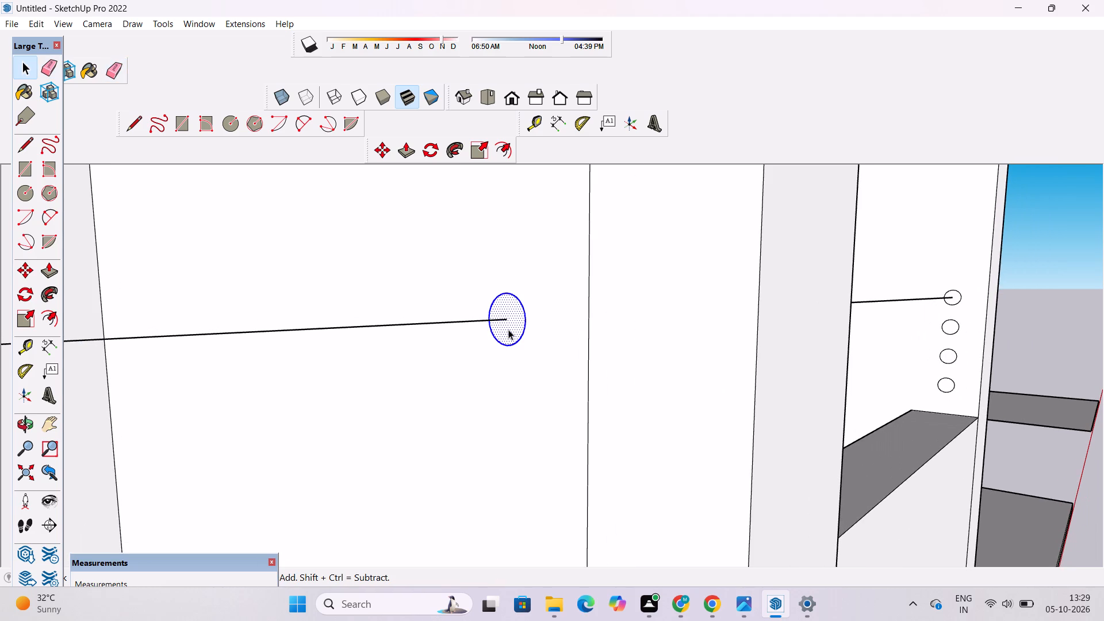
key(m)
scroll(497, 328, up, 2)
click(509, 317)
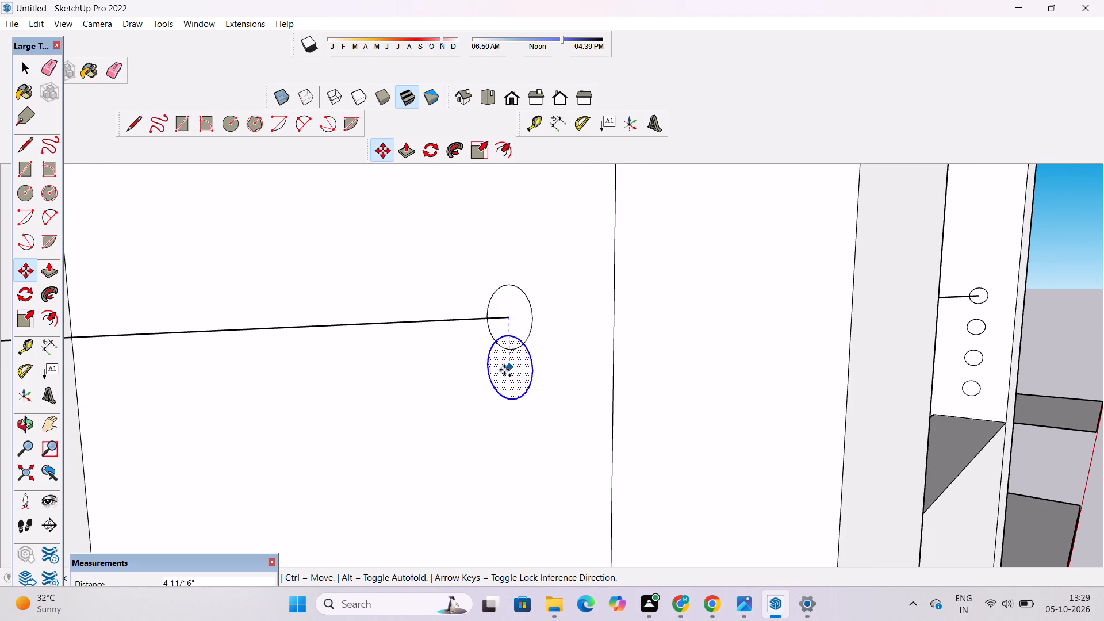
scroll(504, 370, down, 4)
text(1')
key(Return)
scroll(506, 401, down, 9)
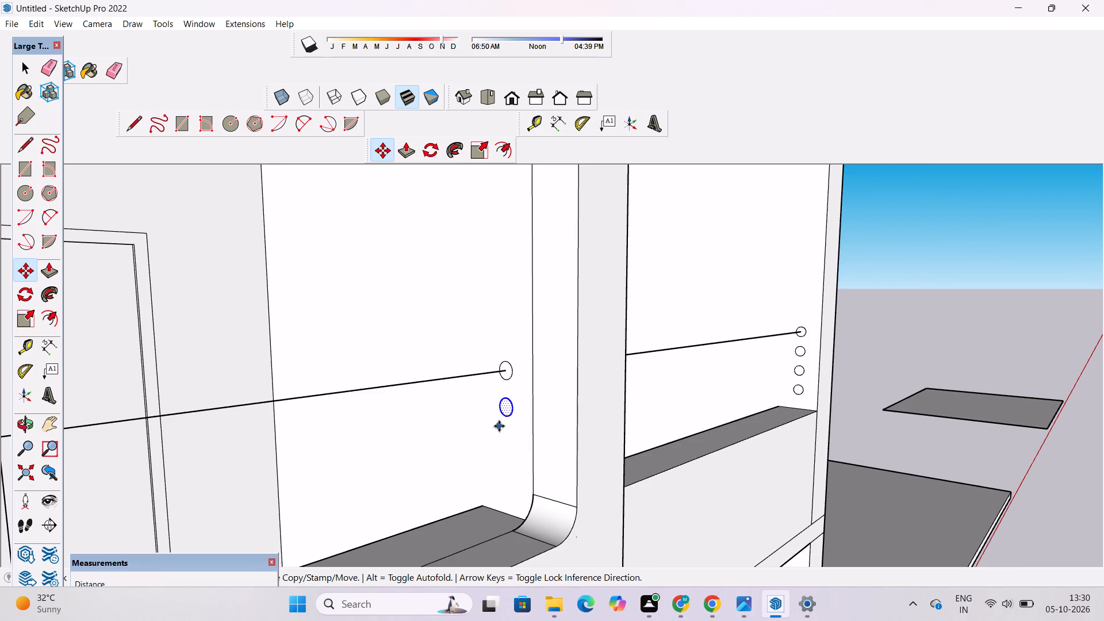
text(*3)
key(Return)
Draw a horizontal line about 23' 10" long from the second circle's centre across the opening to the opposite vertical line.
key(l)
scroll(507, 414, up, 5)
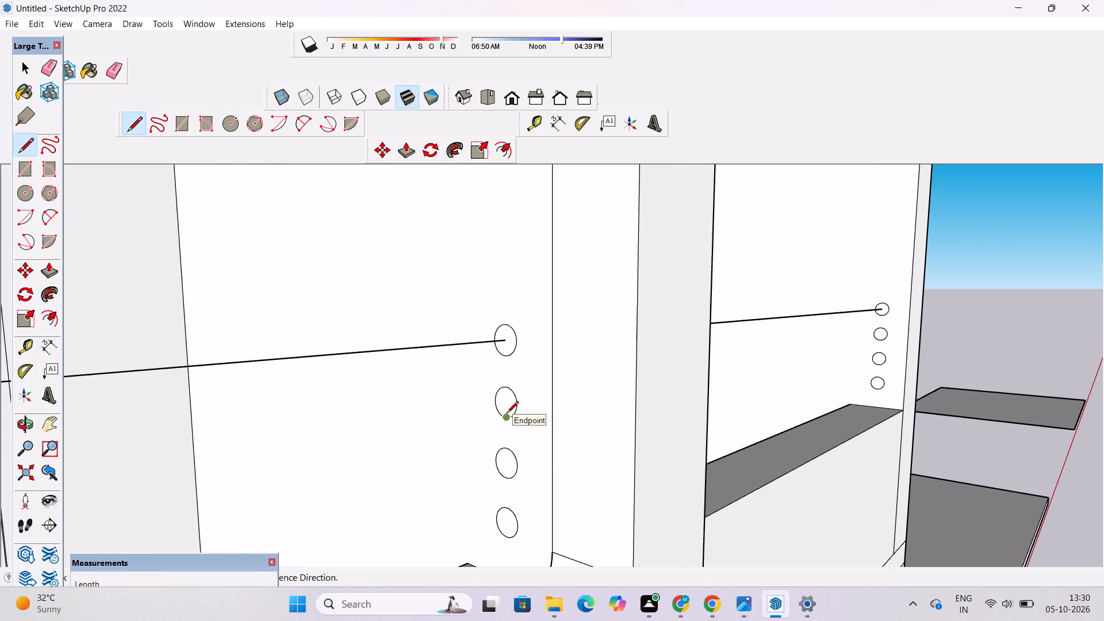
click(506, 404)
scroll(420, 424, down, 7)
key(o)
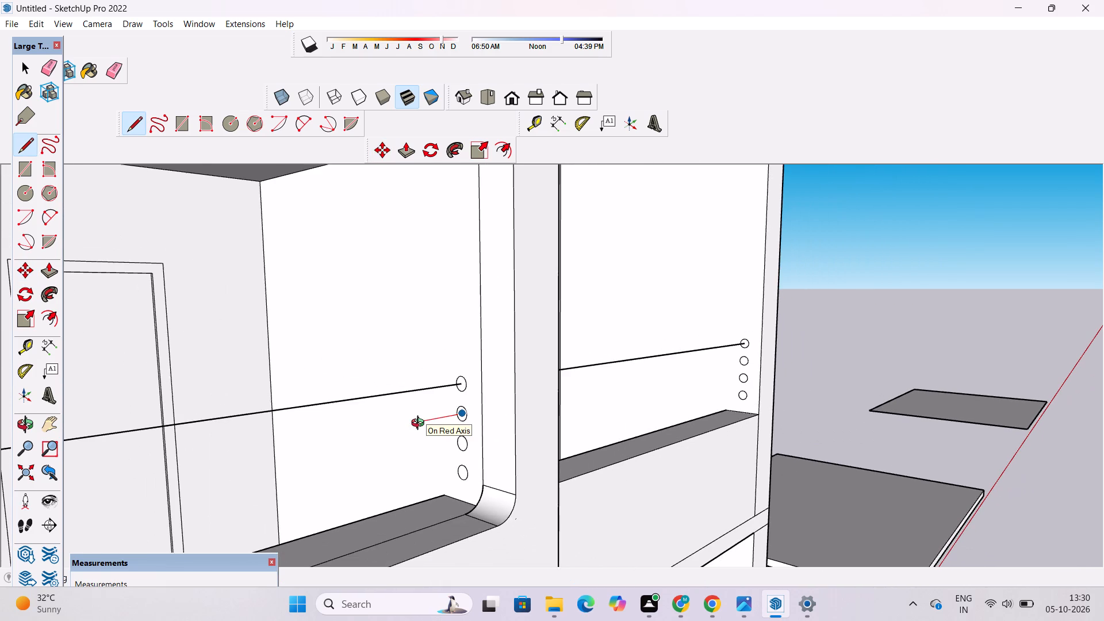
scroll(462, 424, down, 5)
drag(542, 419, 437, 420)
scroll(436, 423, down, 4)
drag(485, 427, 412, 427)
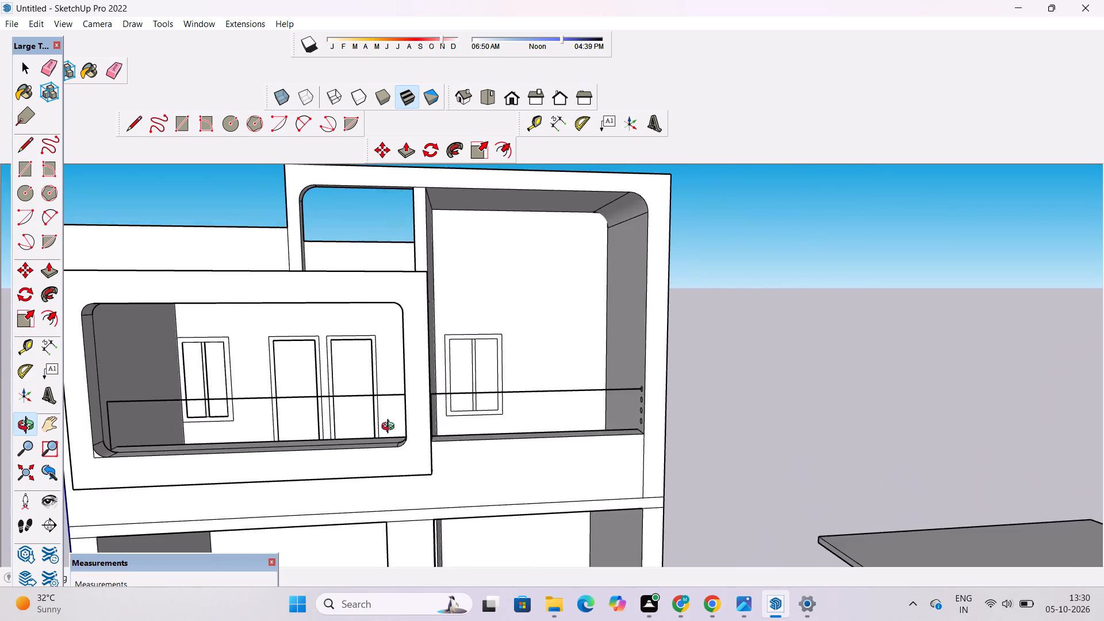
shift+drag(381, 430, 491, 435)
drag(492, 435, 454, 444)
scroll(416, 442, up, 4)
drag(437, 442, 492, 453)
shift+click(492, 453)
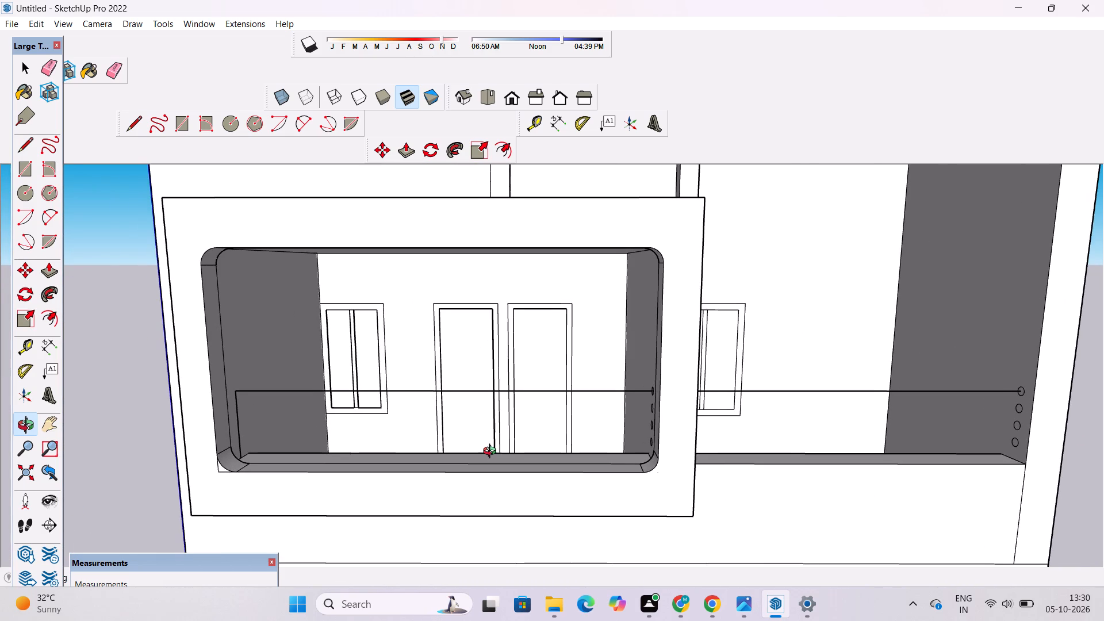
key(l)
scroll(297, 420, up, 5)
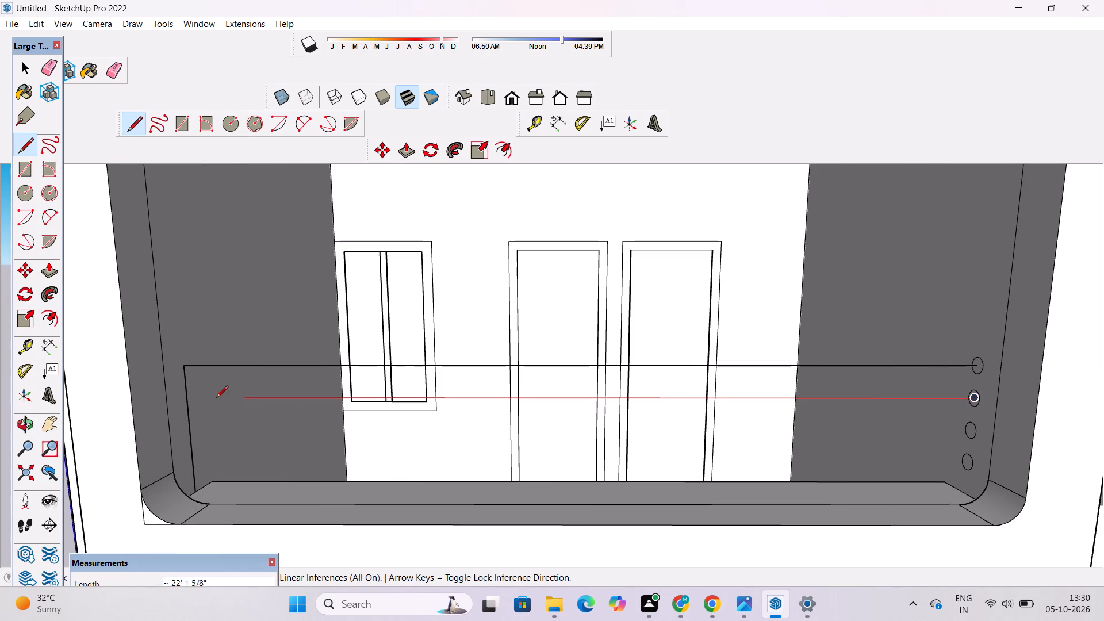
click(190, 400)
scroll(190, 400, down, 1)
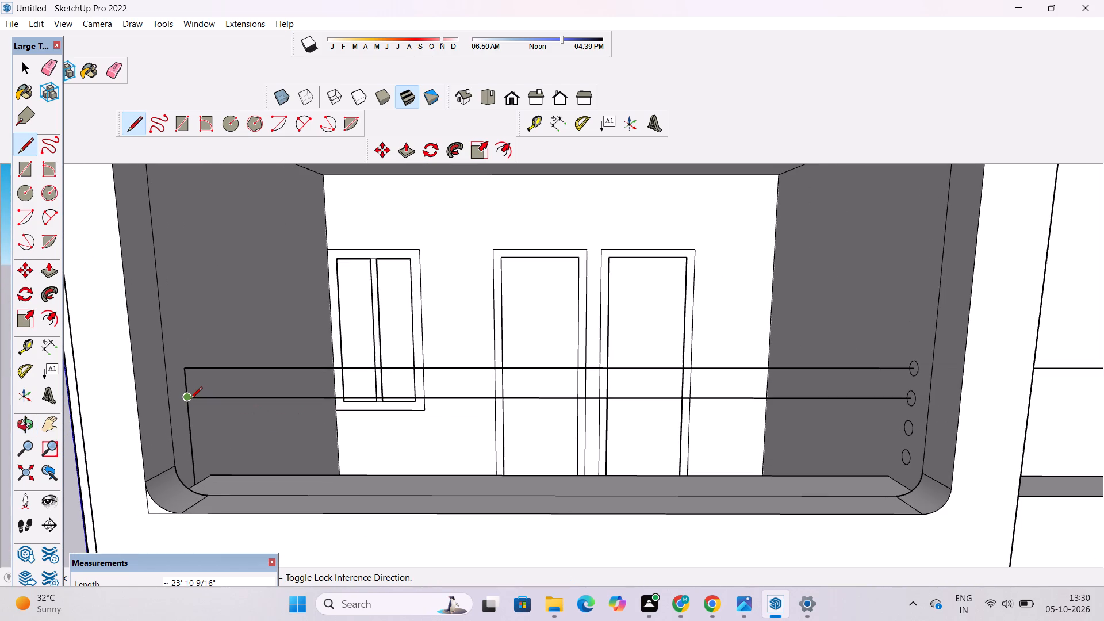
key(space)
Draw a horizontal line from the third circle's centre across the rounded balcony opening to the opposite vertical line.
text(l)
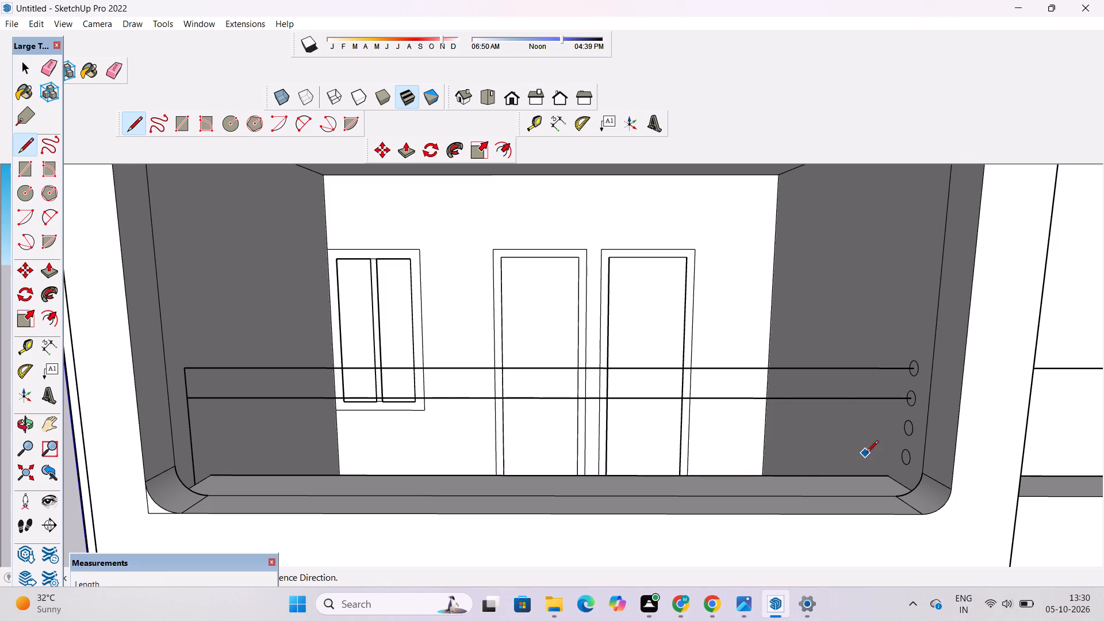
scroll(881, 446, down, 3)
scroll(930, 433, up, 18)
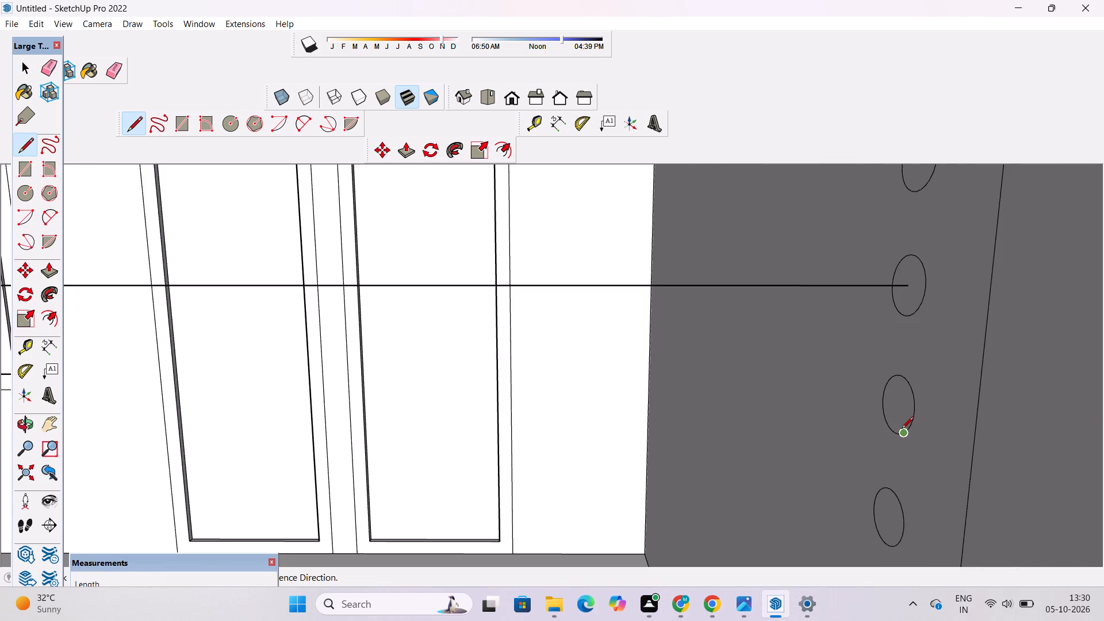
click(896, 406)
scroll(896, 406, down, 19)
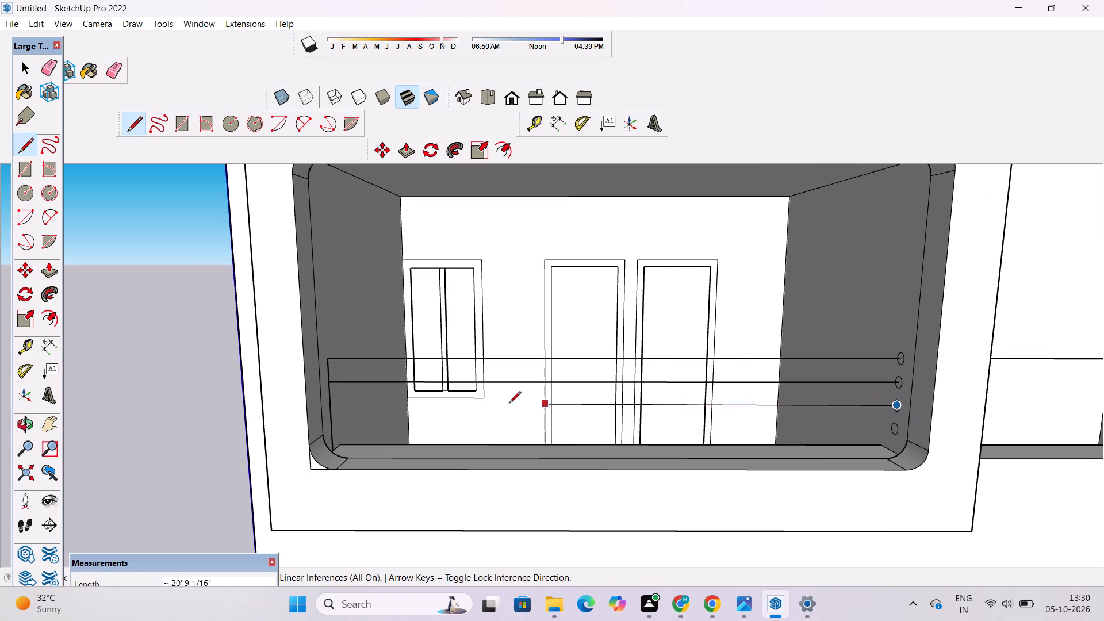
scroll(380, 404, up, 4)
scroll(301, 404, up, 9)
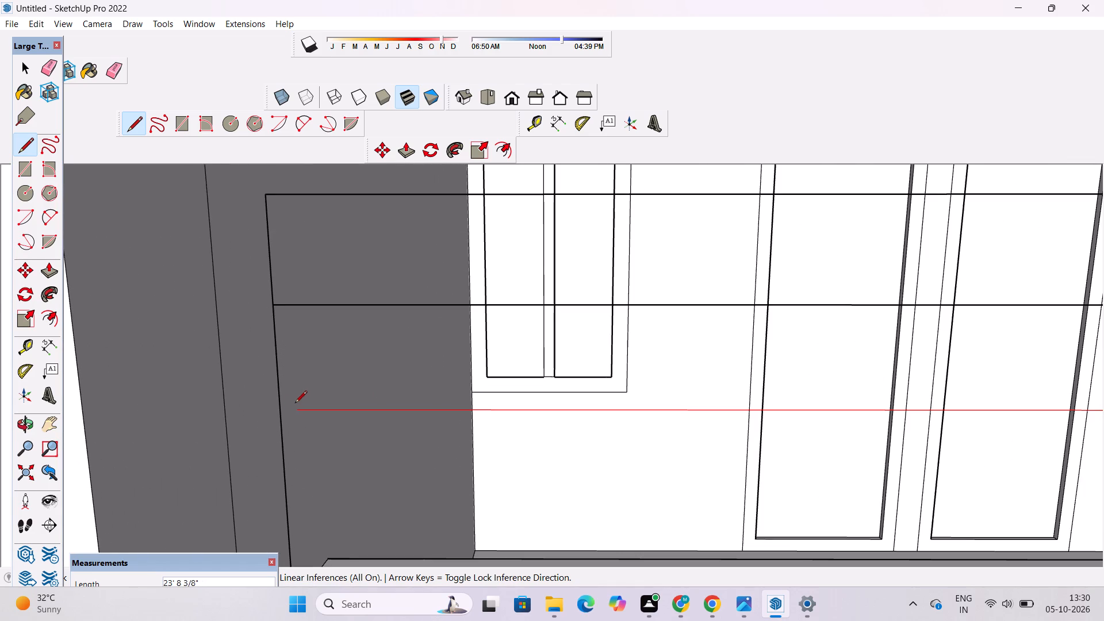
click(280, 410)
scroll(275, 407, down, 8)
scroll(315, 457, down, 4)
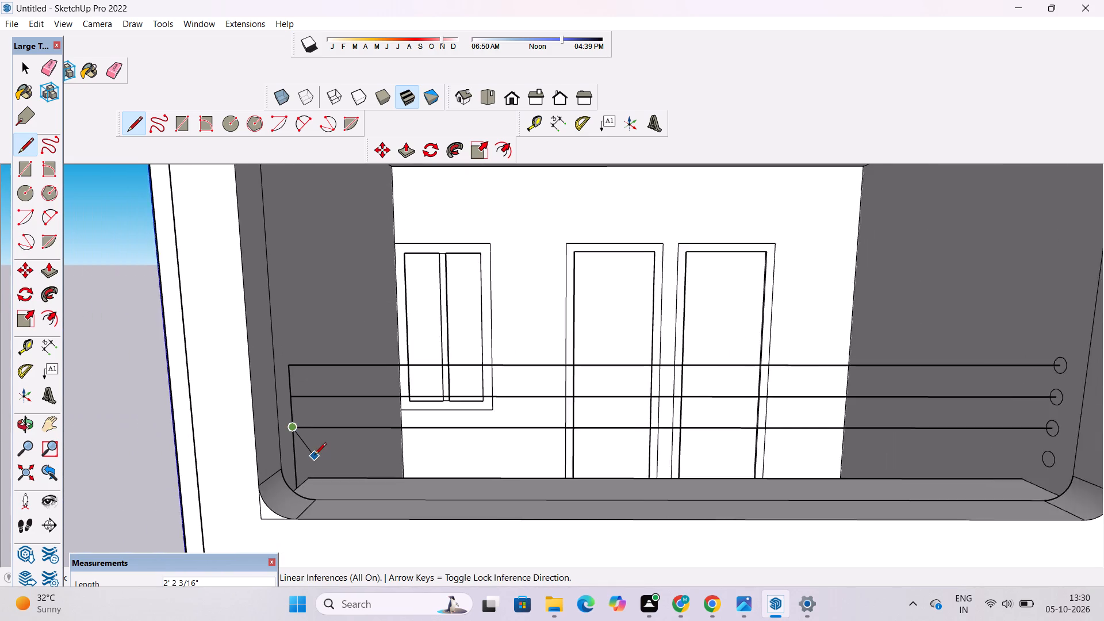
scroll(315, 455, down, 4)
key(space)
Draw a horizontal line about 23' 10" long from the lowest circle's centre across the rounded opening to the opposite vertical line.
key(l)
scroll(327, 443, down, 5)
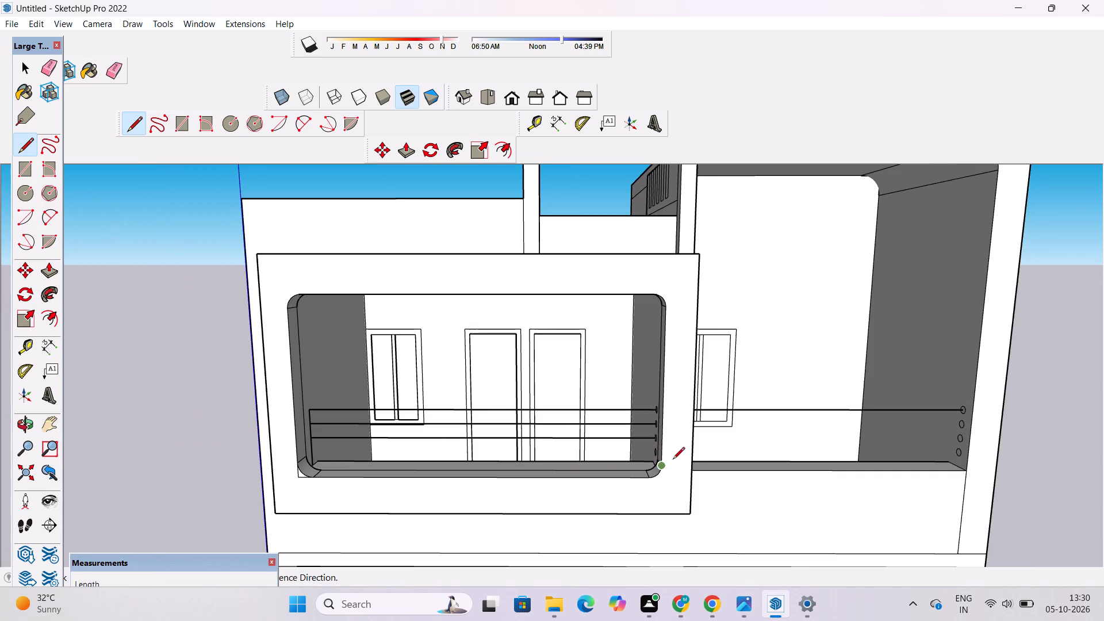
scroll(565, 458, up, 5)
scroll(822, 430, up, 4)
scroll(655, 456, up, 6)
scroll(794, 439, down, 4)
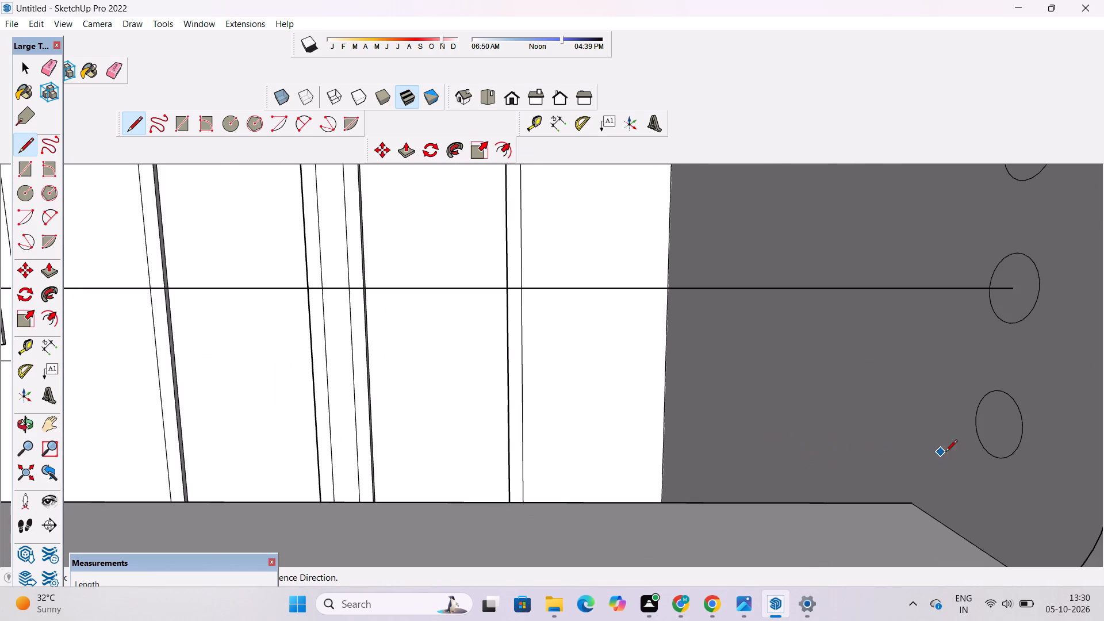
click(998, 424)
scroll(998, 424, down, 20)
scroll(998, 424, down, 1)
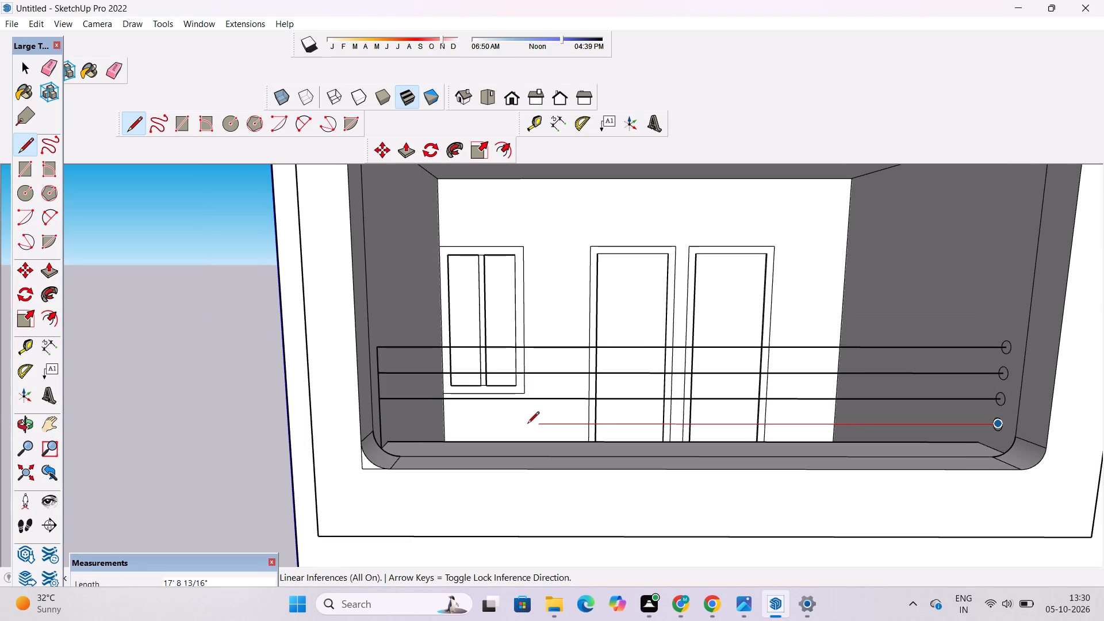
scroll(373, 431, up, 8)
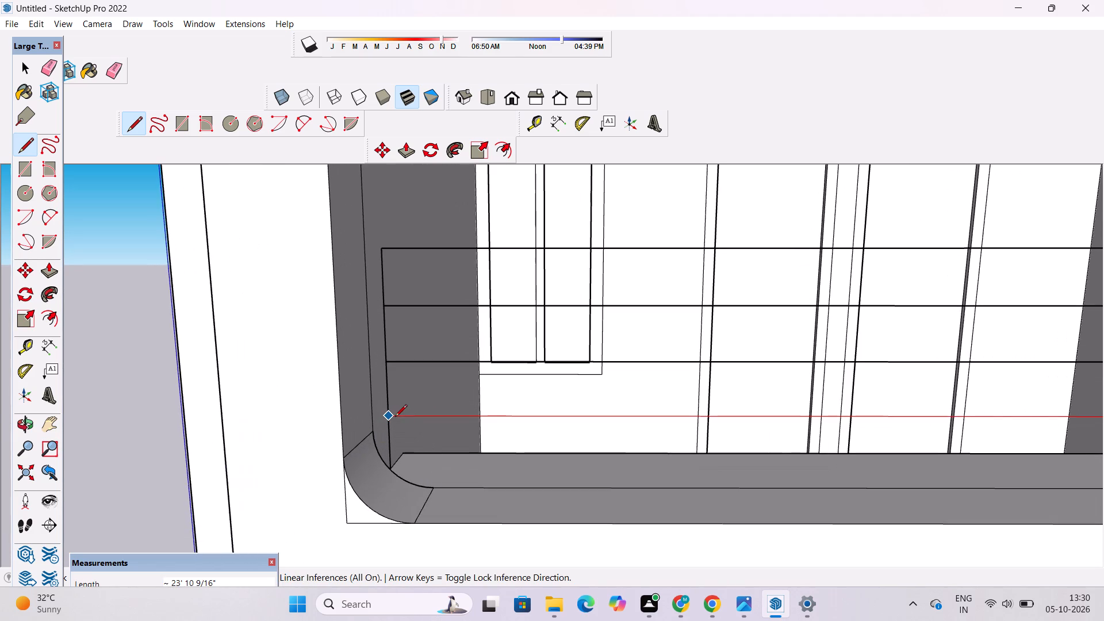
click(386, 415)
key(space)
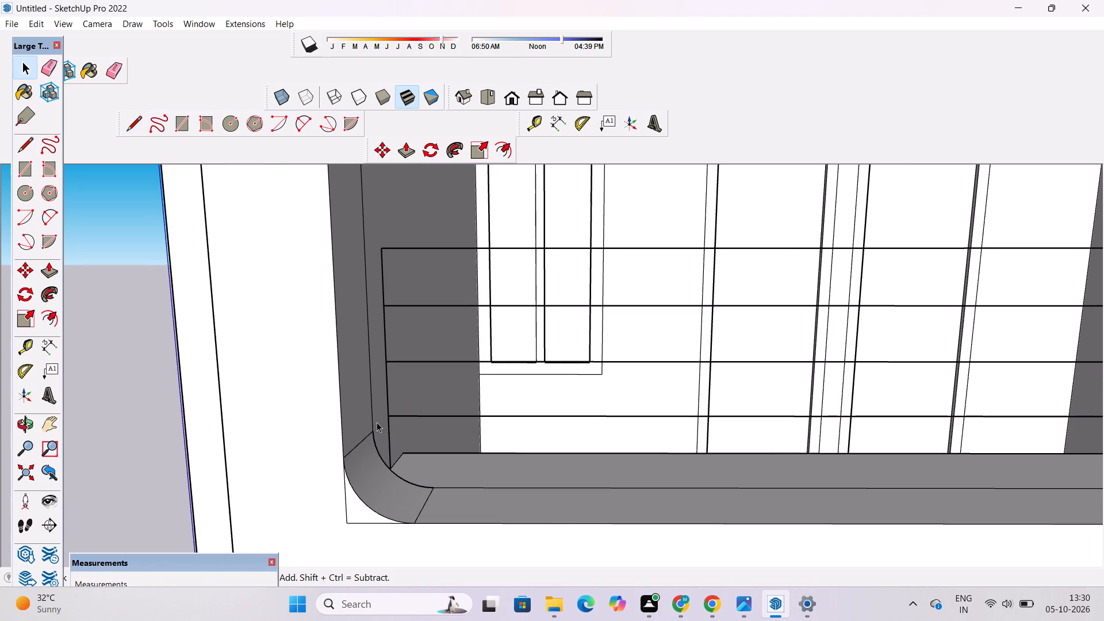
In the adjacent square-cornered balcony opening, draw a horizontal line about 19' 2" long from the second circle's centre to the opposite vertical line.
key(o)
scroll(374, 413, down, 16)
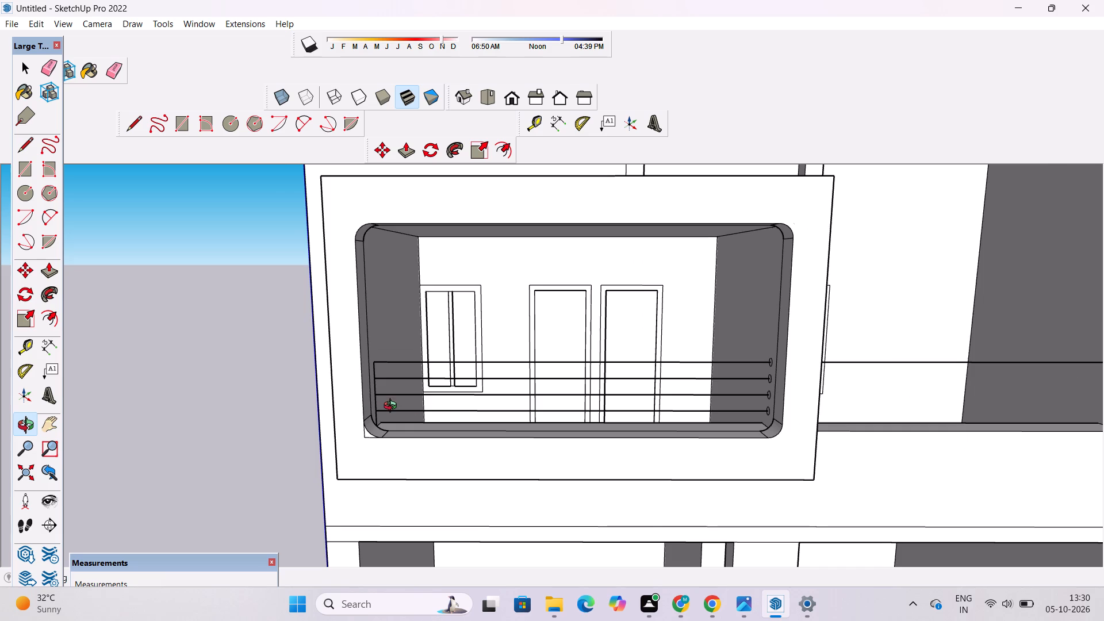
shift+drag(639, 425, 350, 446)
scroll(648, 400, up, 9)
drag(699, 425, 708, 431)
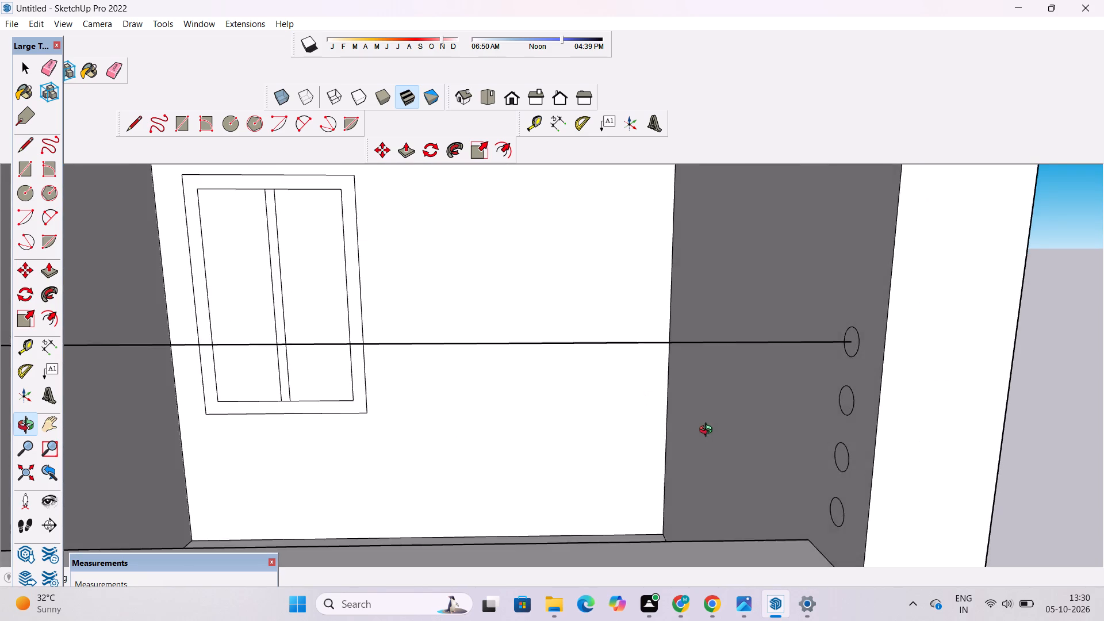
scroll(714, 430, down, 5)
drag(714, 440, 741, 403)
shift+drag(725, 418, 807, 420)
drag(817, 428, 875, 440)
scroll(888, 402, up, 2)
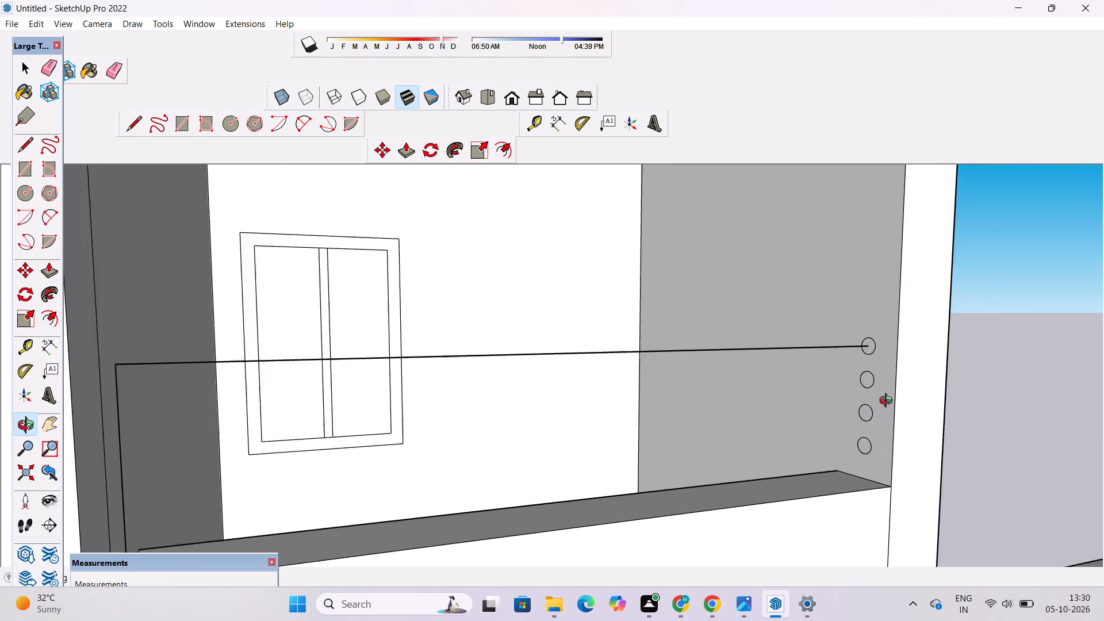
scroll(888, 402, up, 2)
drag(888, 409, 846, 420)
shift+drag(829, 415, 893, 415)
key(l)
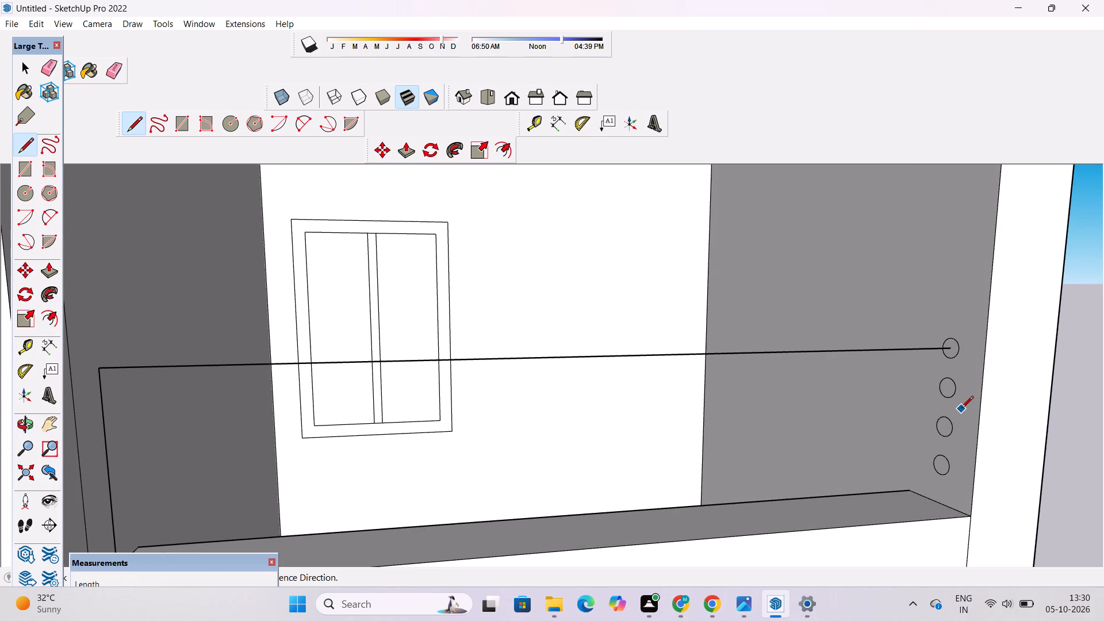
scroll(961, 409, up, 7)
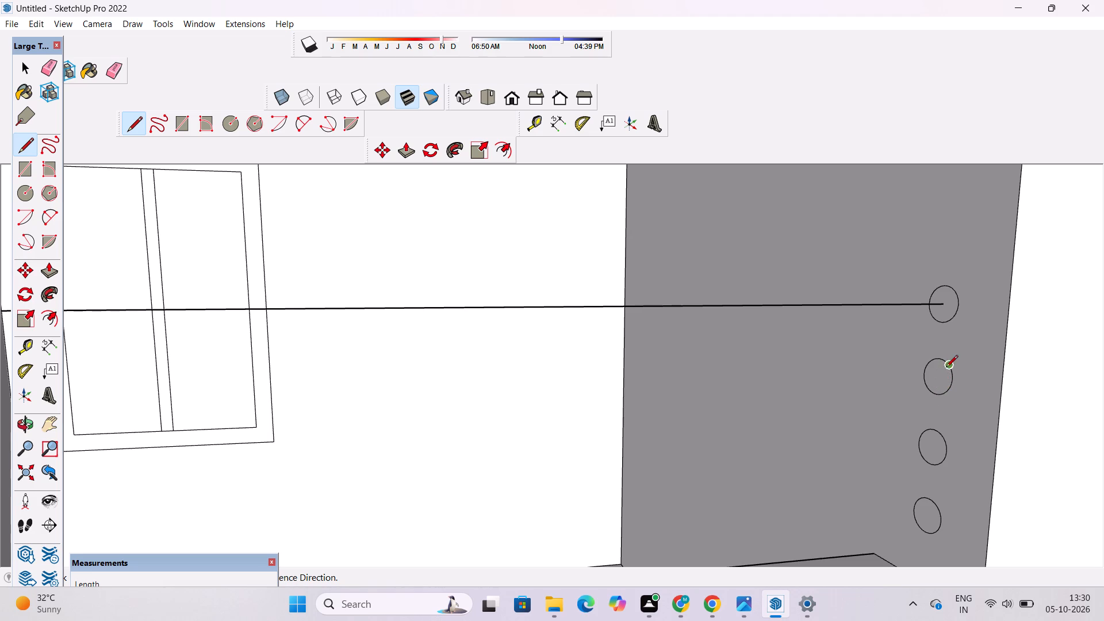
scroll(690, 371, down, 2)
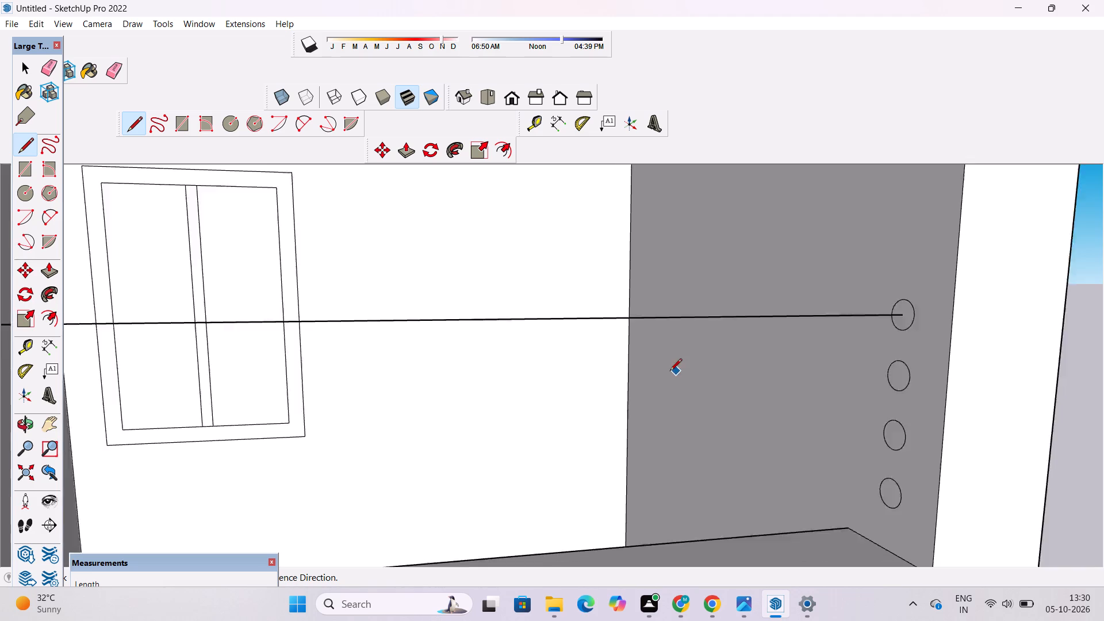
scroll(670, 371, down, 7)
scroll(702, 367, up, 6)
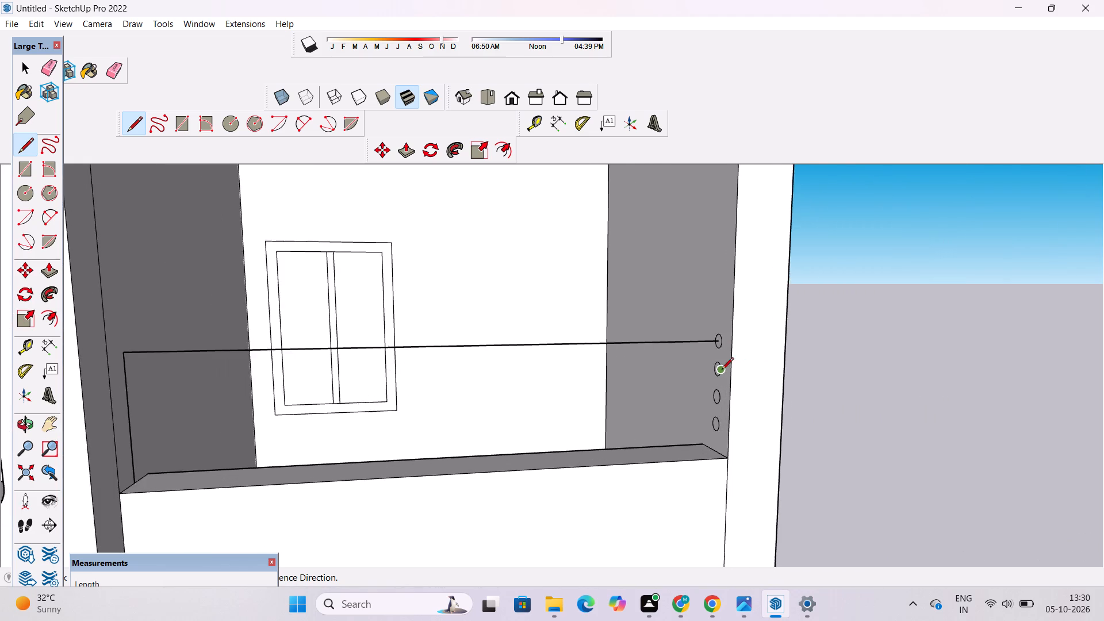
scroll(722, 370, up, 8)
click(708, 367)
scroll(708, 367, down, 6)
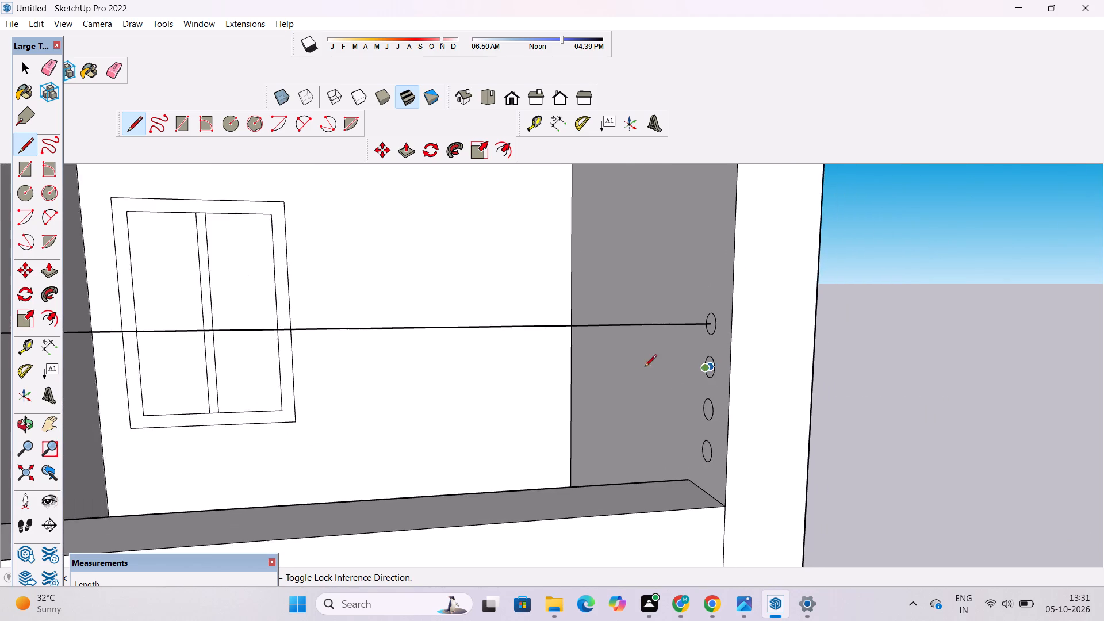
scroll(609, 367, down, 4)
key(o)
drag(726, 398, 598, 384)
drag(538, 374, 572, 388)
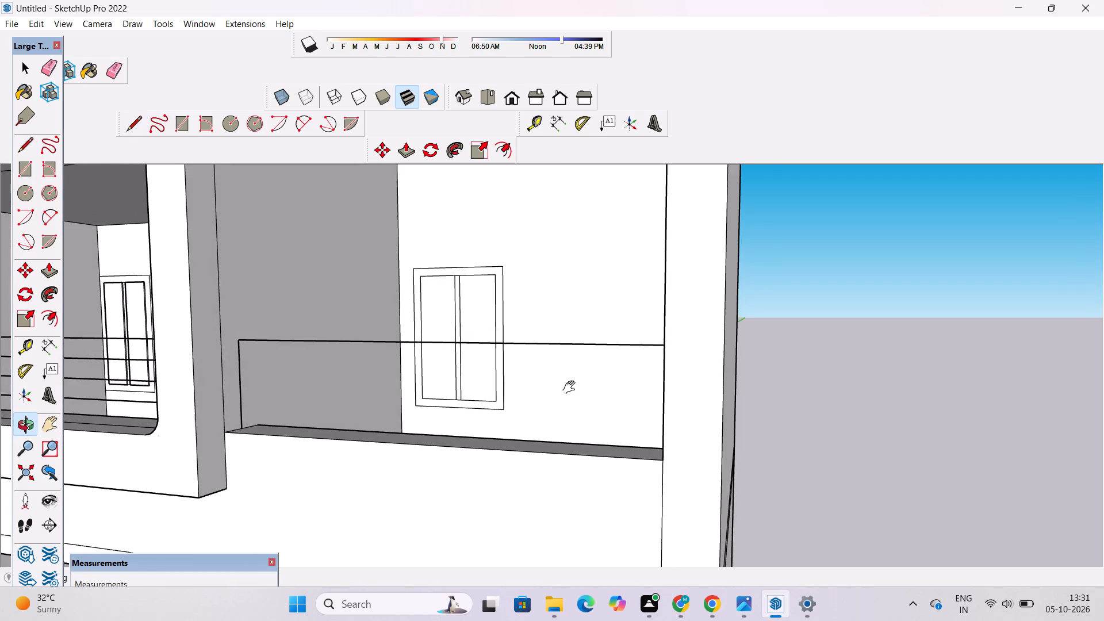
drag(572, 388, 629, 396)
shift+drag(540, 404, 593, 415)
shift+drag(519, 413, 528, 434)
key(l)
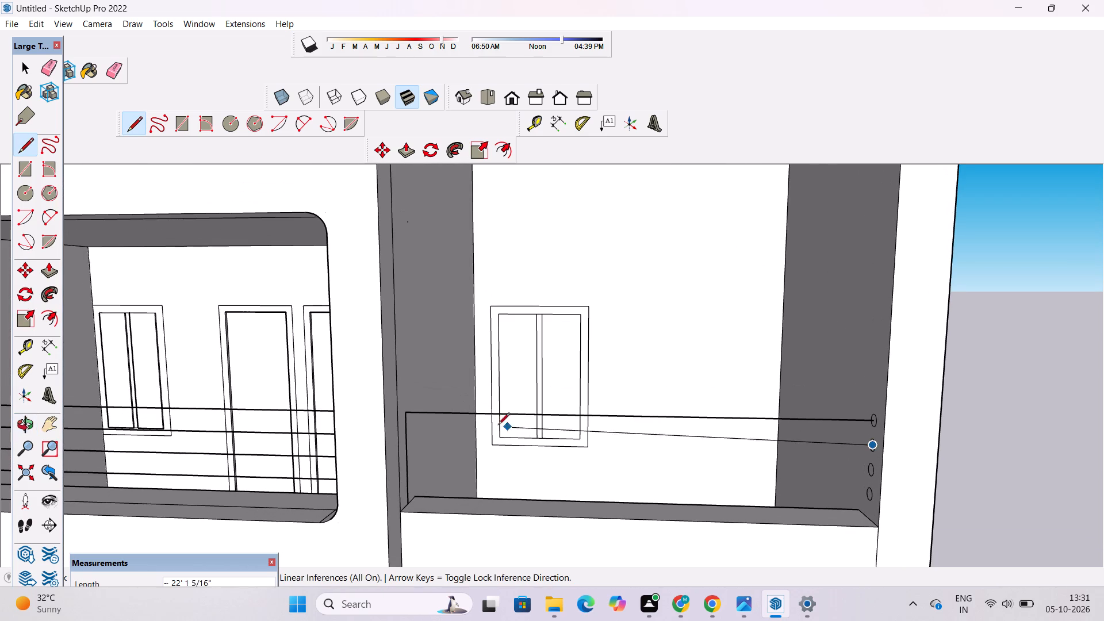
scroll(412, 408, down, 3)
scroll(432, 467, up, 12)
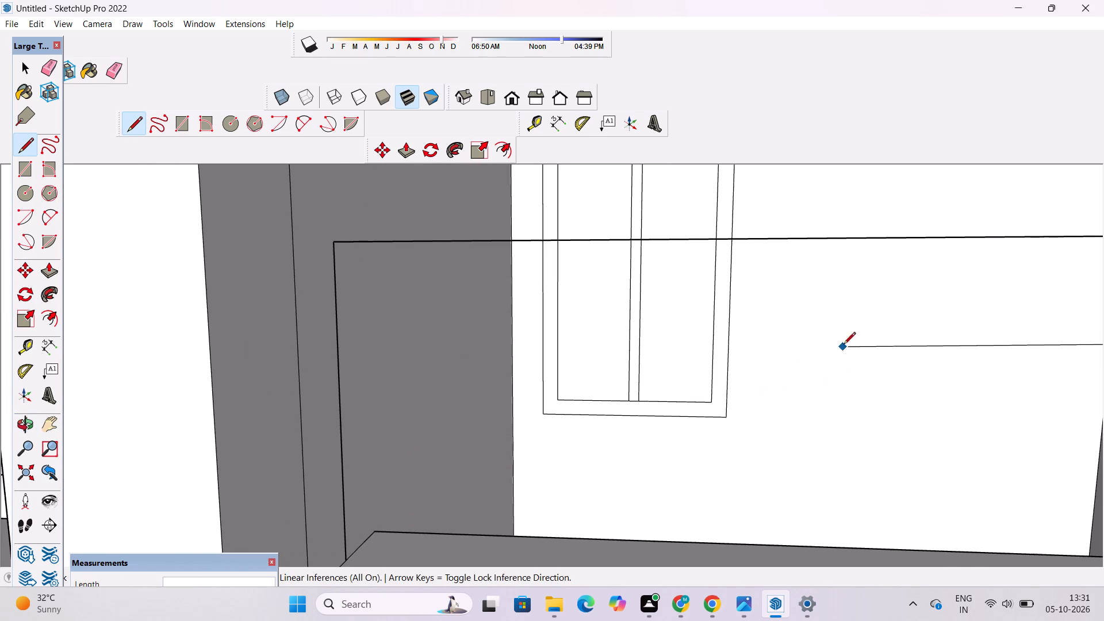
scroll(366, 323, down, 4)
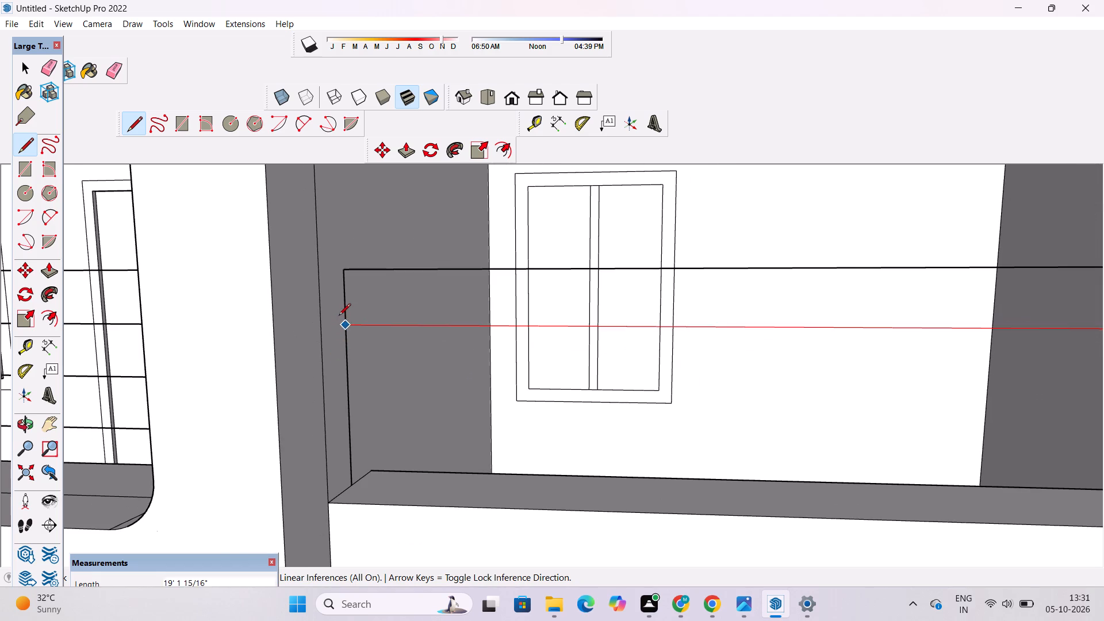
click(343, 323)
scroll(319, 339, down, 7)
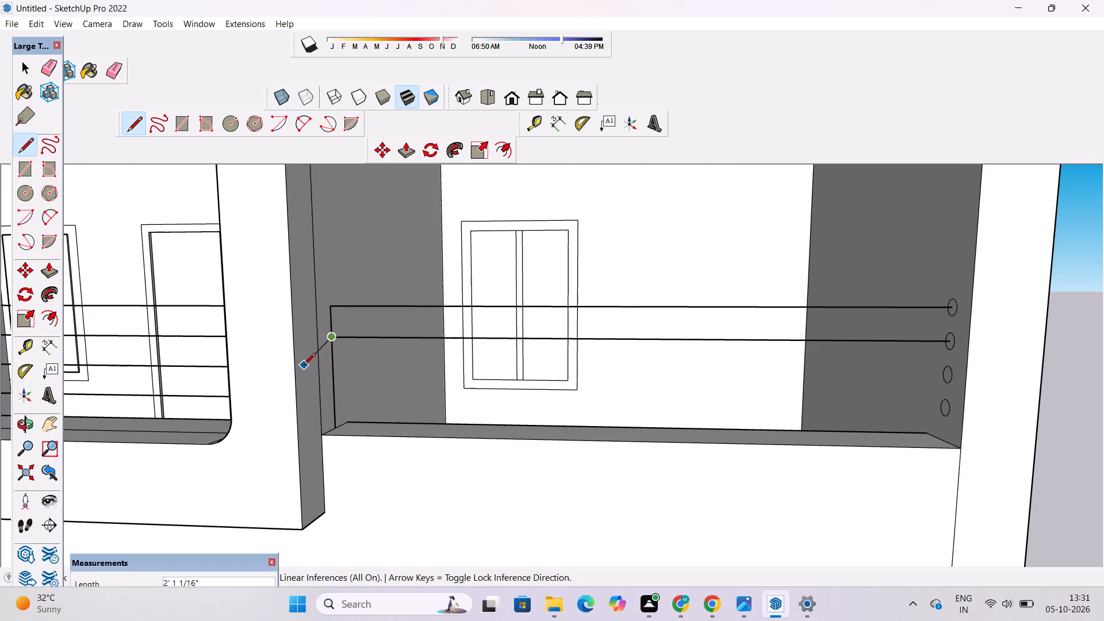
key(space)
Draw a horizontal line from the third circle's centre across the square-cornered opening to the opposite vertical line.
key(l)
scroll(950, 384, up, 5)
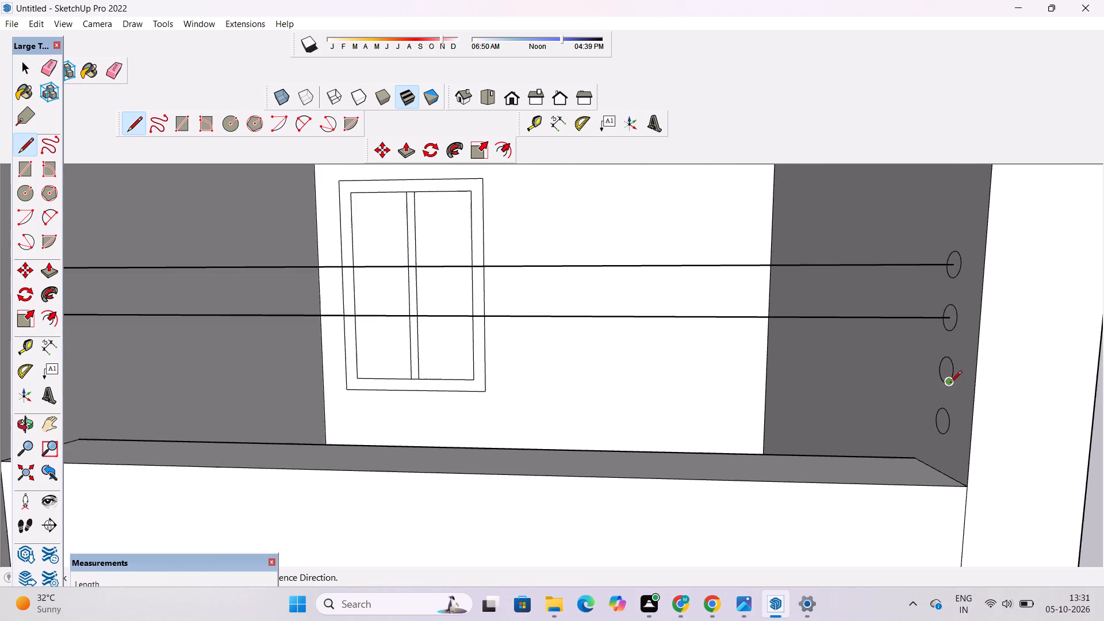
scroll(950, 384, up, 5)
click(941, 364)
scroll(941, 364, down, 7)
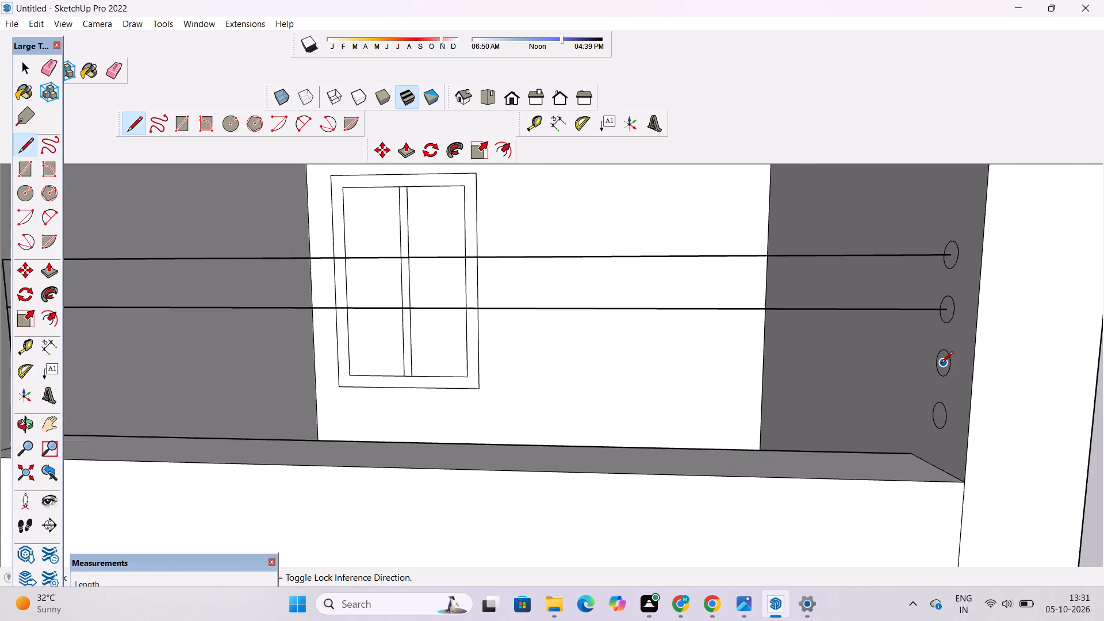
scroll(941, 364, down, 5)
scroll(386, 367, up, 5)
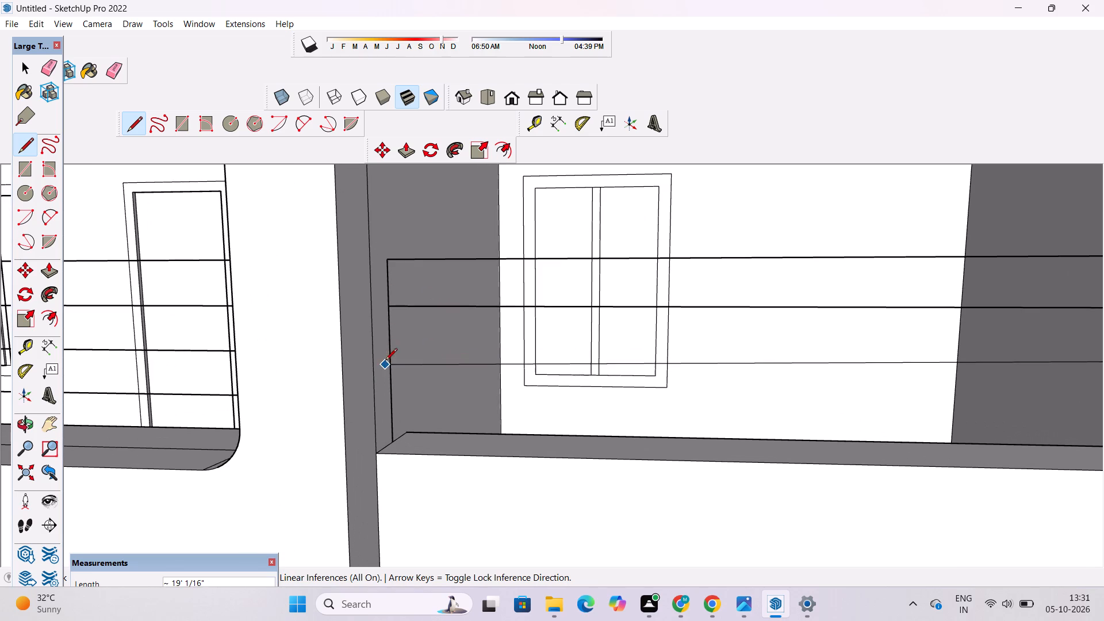
click(386, 356)
key(space)
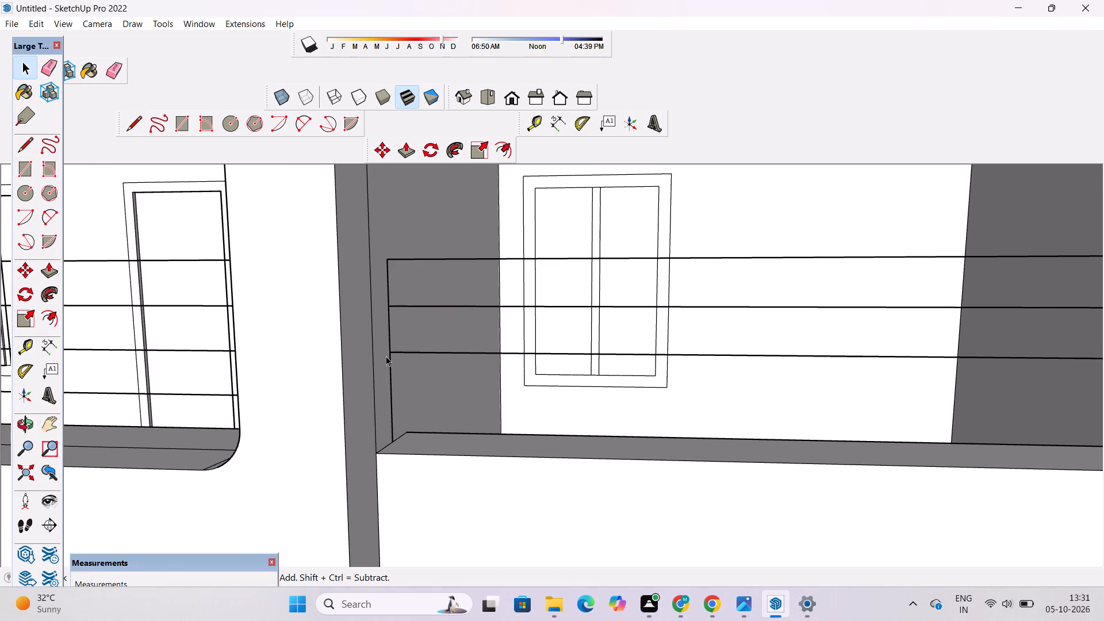
Draw a horizontal line about 19' long from the lowest circle's centre across the square-cornered opening to the opposite vertical line.
text(l)
scroll(412, 355, down, 1)
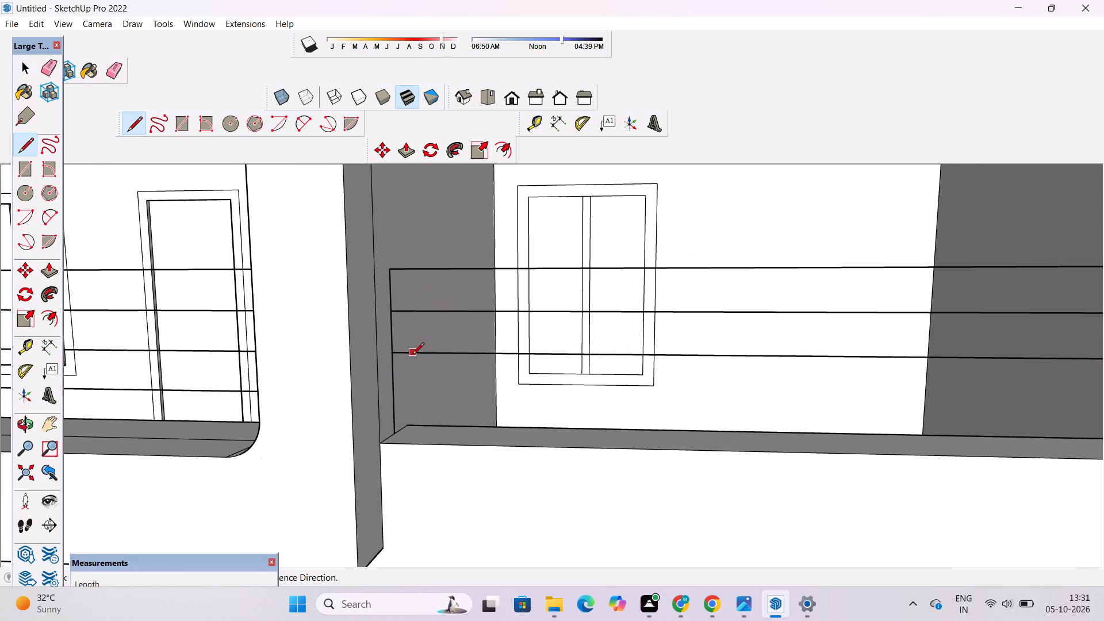
scroll(413, 355, down, 5)
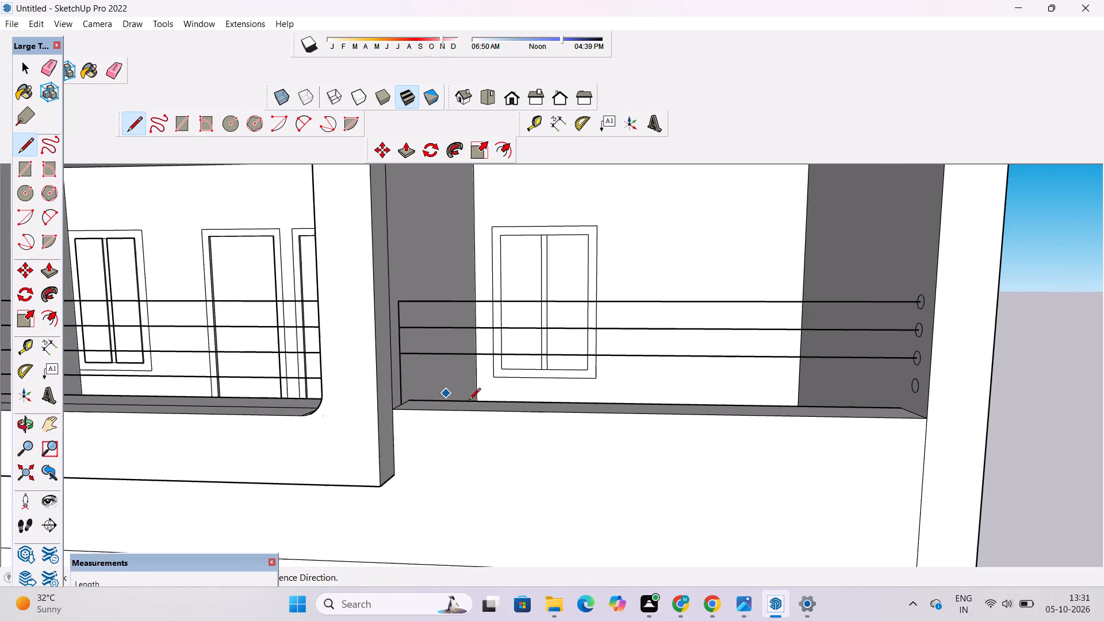
scroll(933, 394, up, 20)
scroll(933, 394, up, 4)
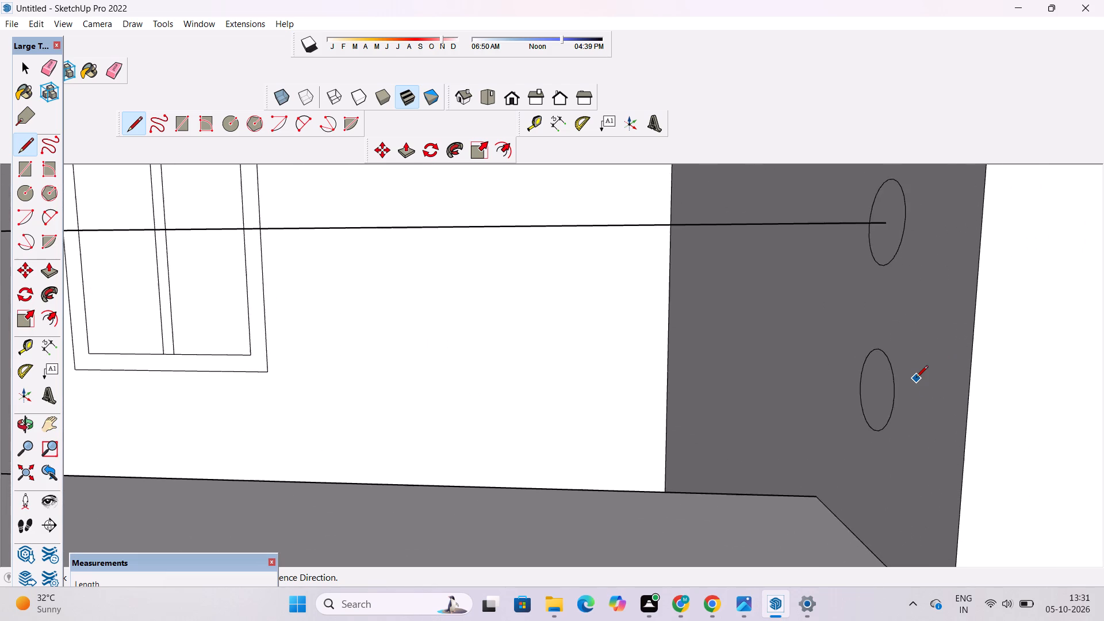
scroll(916, 378, up, 3)
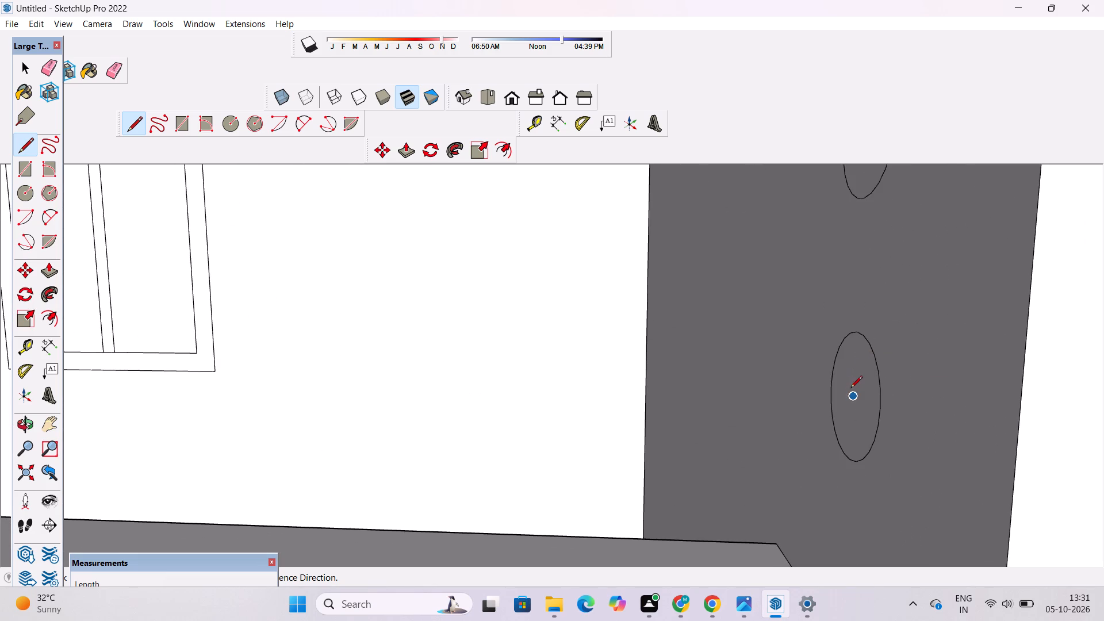
click(850, 398)
scroll(850, 398, down, 18)
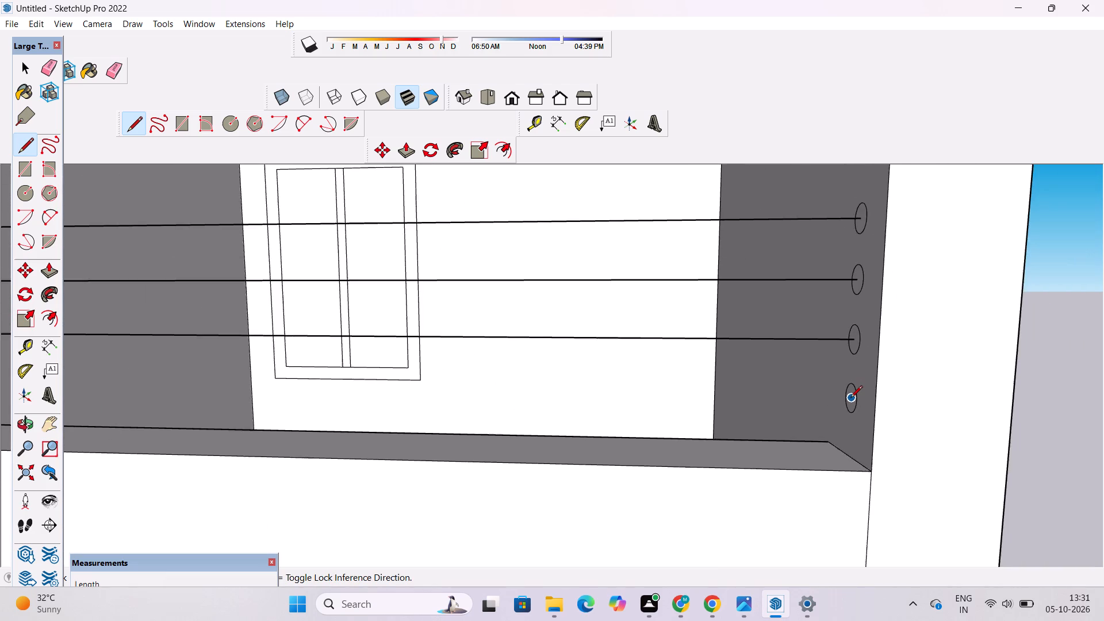
scroll(850, 398, down, 13)
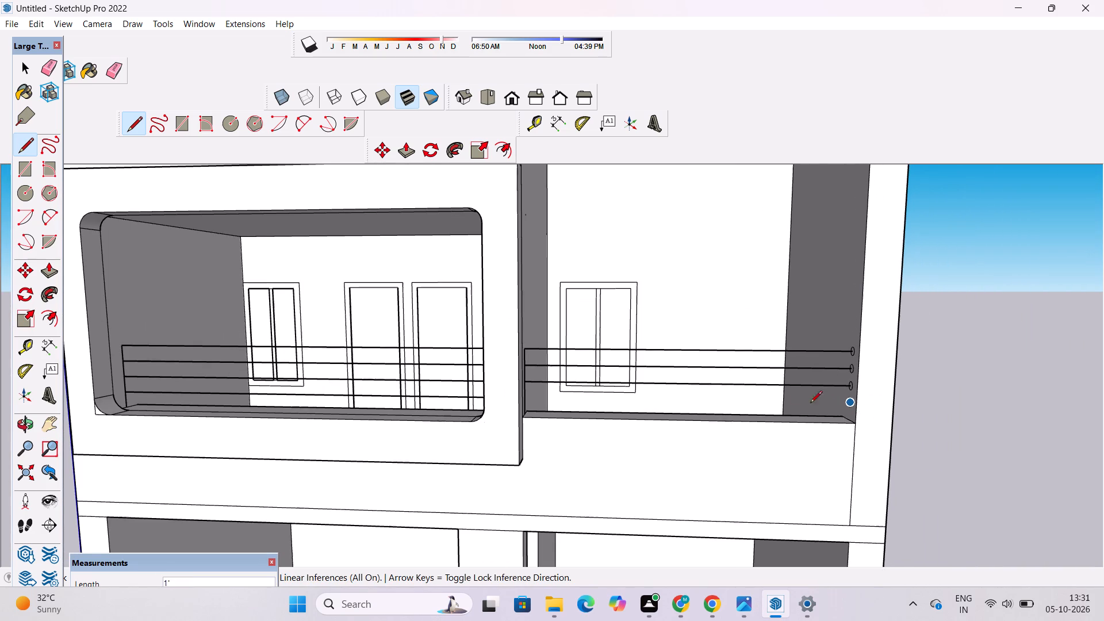
scroll(548, 400, up, 11)
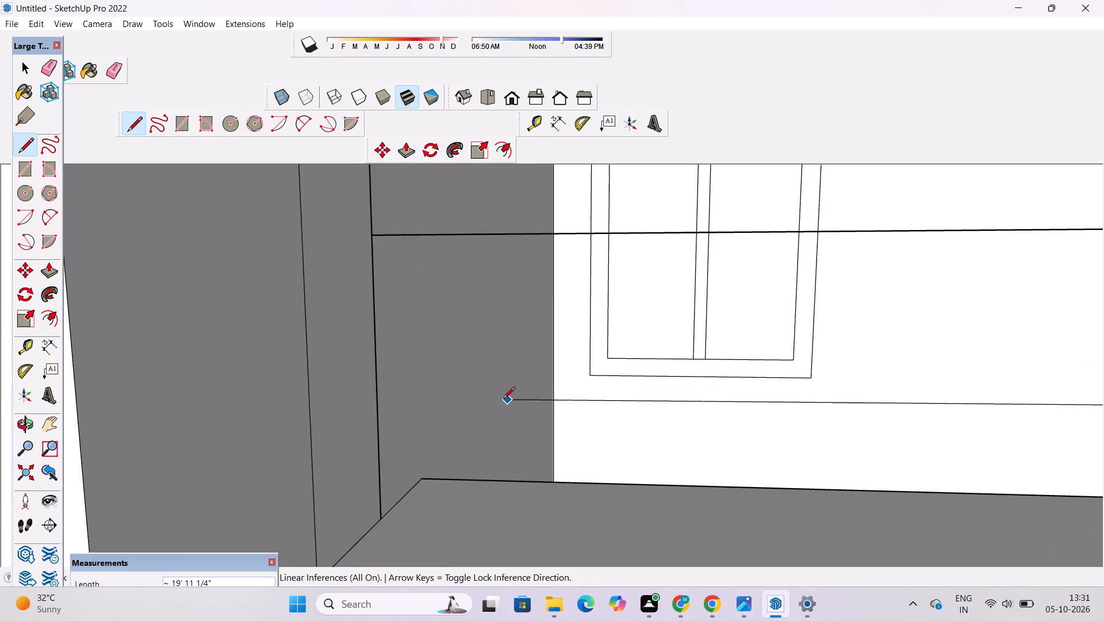
scroll(459, 401, down, 4)
click(412, 388)
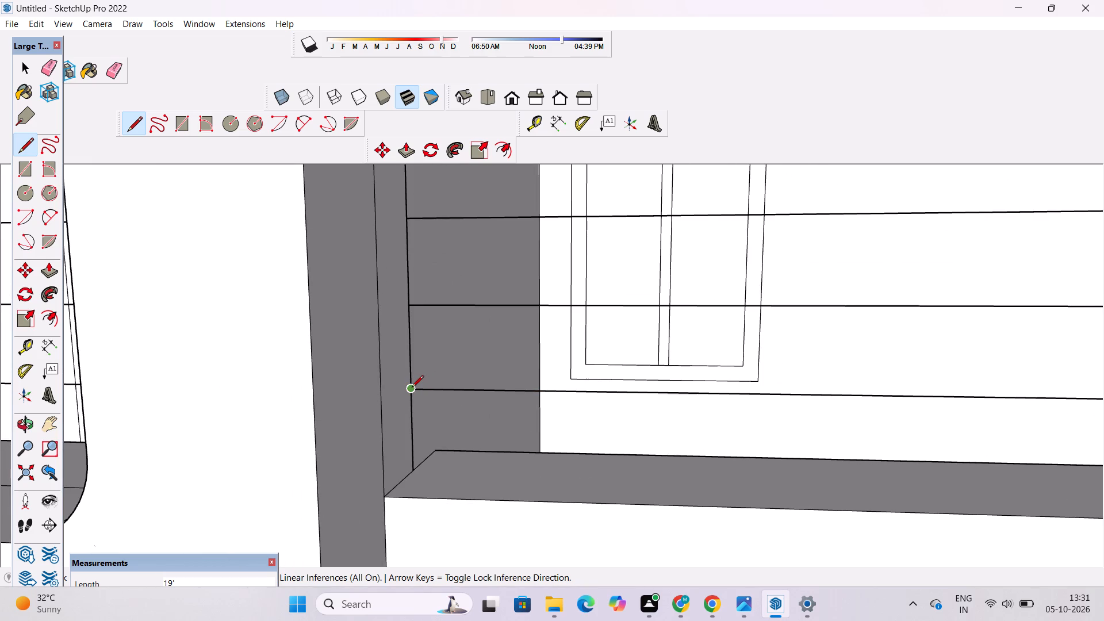
key(space)
Sweep the top circle along its horizontal line with Follow Me to form the square-cornered opening's top railing bar.
key(o)
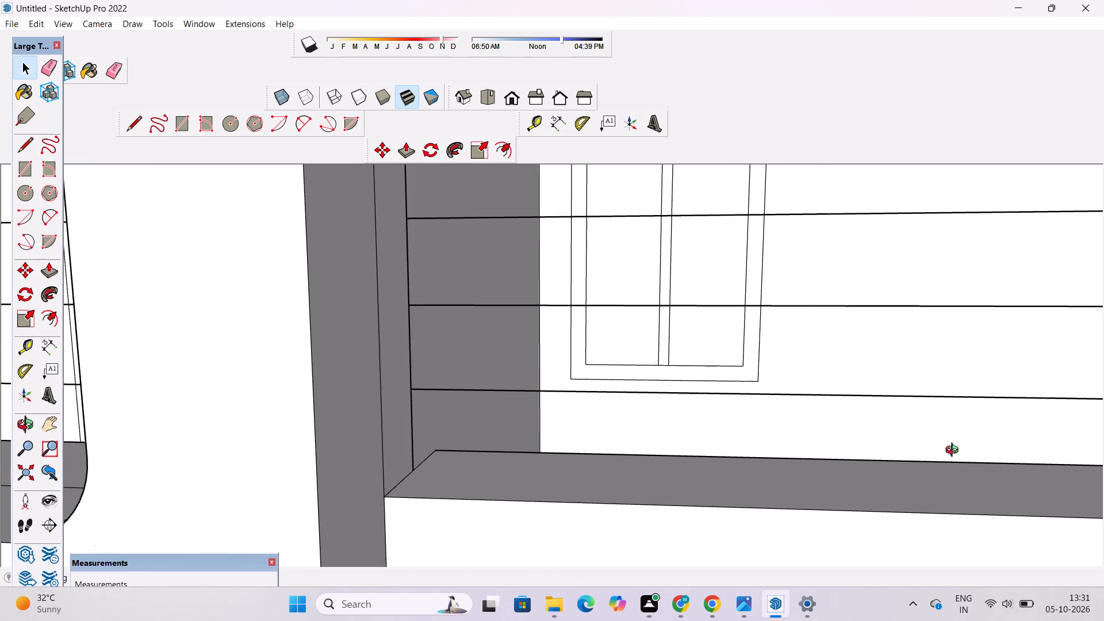
scroll(823, 459, down, 16)
shift+drag(743, 469, 723, 485)
drag(723, 485, 765, 480)
scroll(768, 480, down, 5)
shift+drag(904, 467, 808, 488)
scroll(800, 488, up, 9)
shift+drag(781, 493, 850, 481)
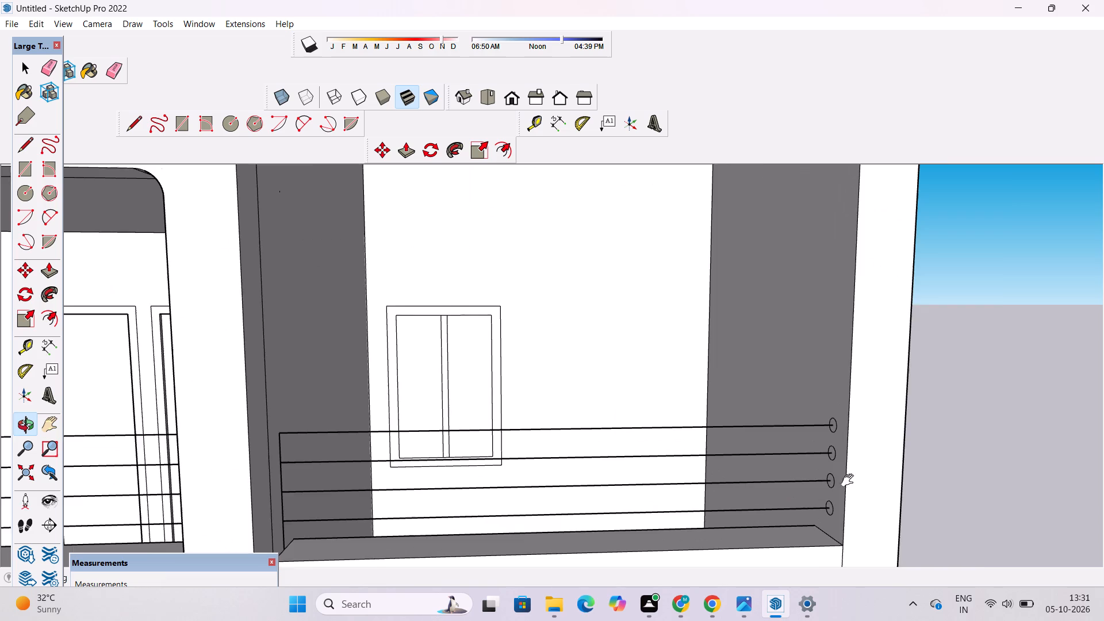
shift+drag(850, 481, 851, 481)
drag(853, 481, 867, 513)
scroll(911, 461, up, 4)
shift+drag(911, 460, 917, 470)
shift+drag(898, 478, 933, 404)
shift+drag(914, 410, 921, 443)
drag(913, 451, 883, 461)
key(space)
scroll(847, 462, up, 3)
scroll(902, 444, up, 4)
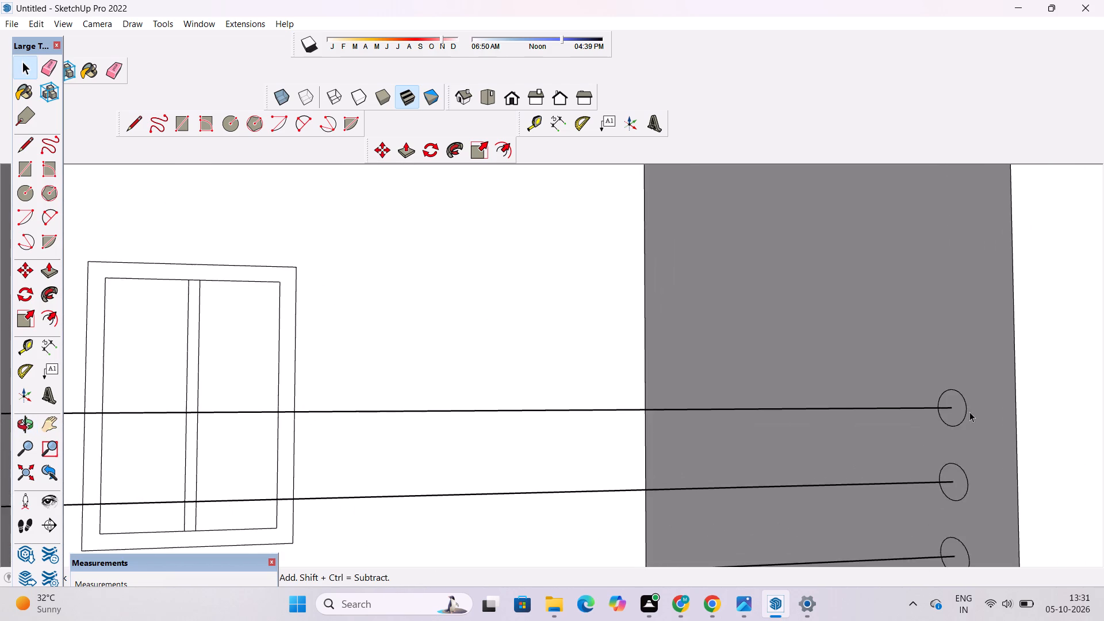
scroll(969, 412, up, 3)
double_click(950, 413)
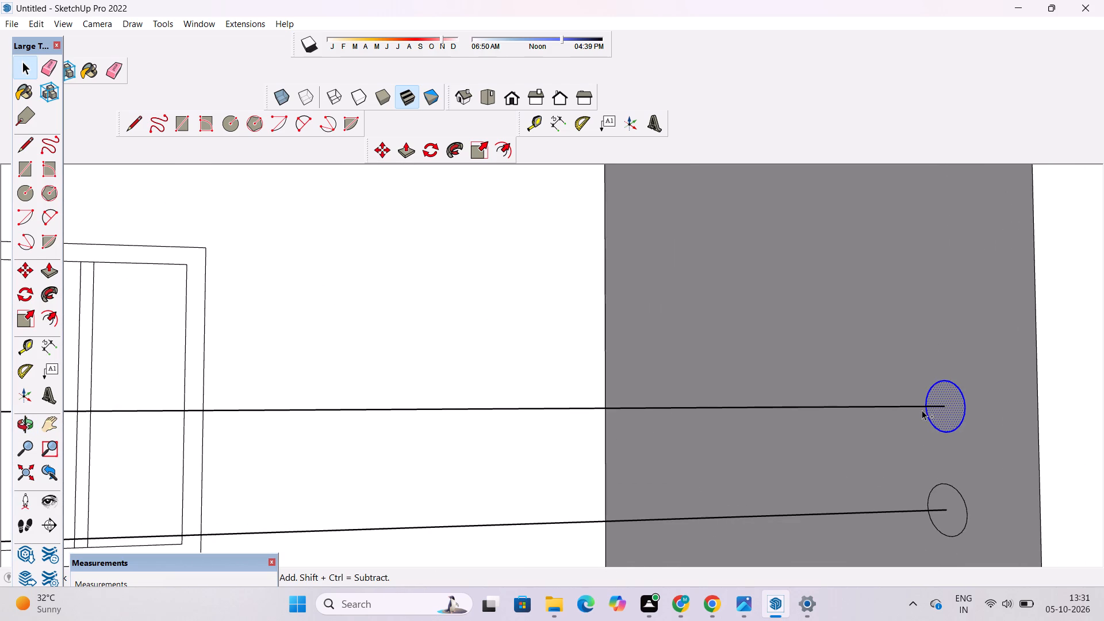
ctrl+click(919, 407)
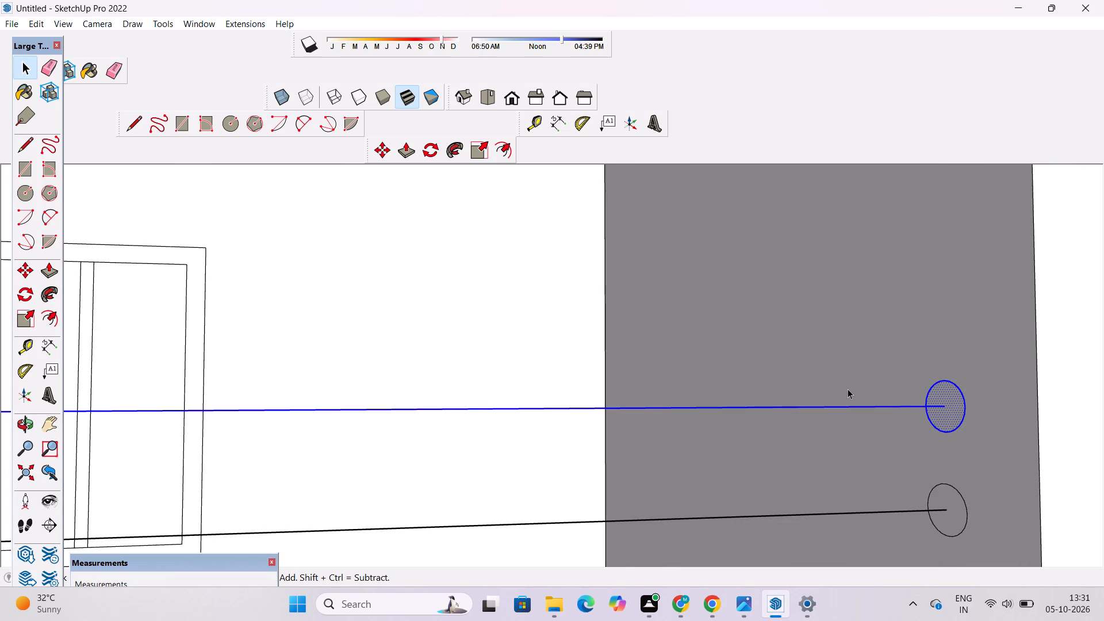
click(45, 289)
click(942, 405)
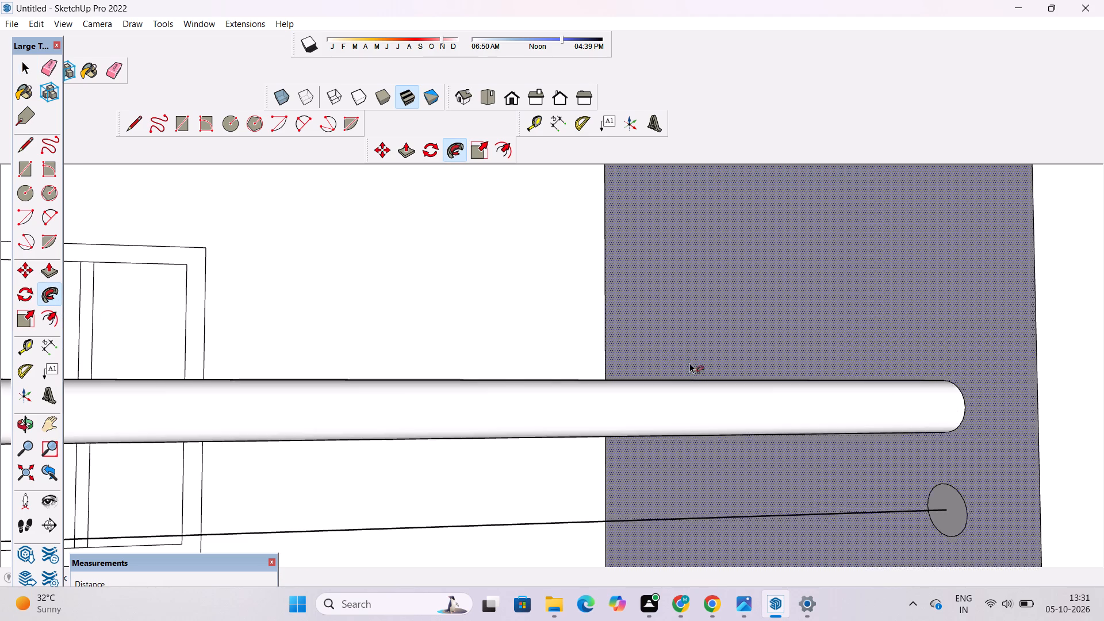
scroll(642, 352, down, 10)
scroll(595, 384, up, 6)
key(space)
Sweep the second circle along its line with Follow Me to form the square-cornered opening's second railing bar.
scroll(654, 385, up, 5)
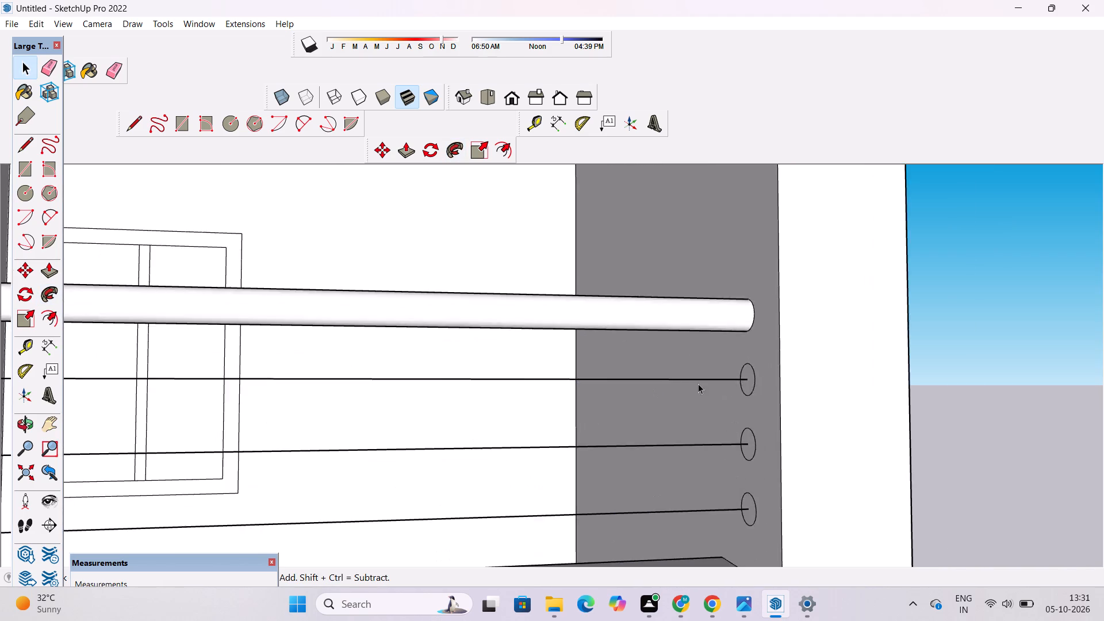
scroll(698, 384, up, 9)
ctrl+double_click(846, 350)
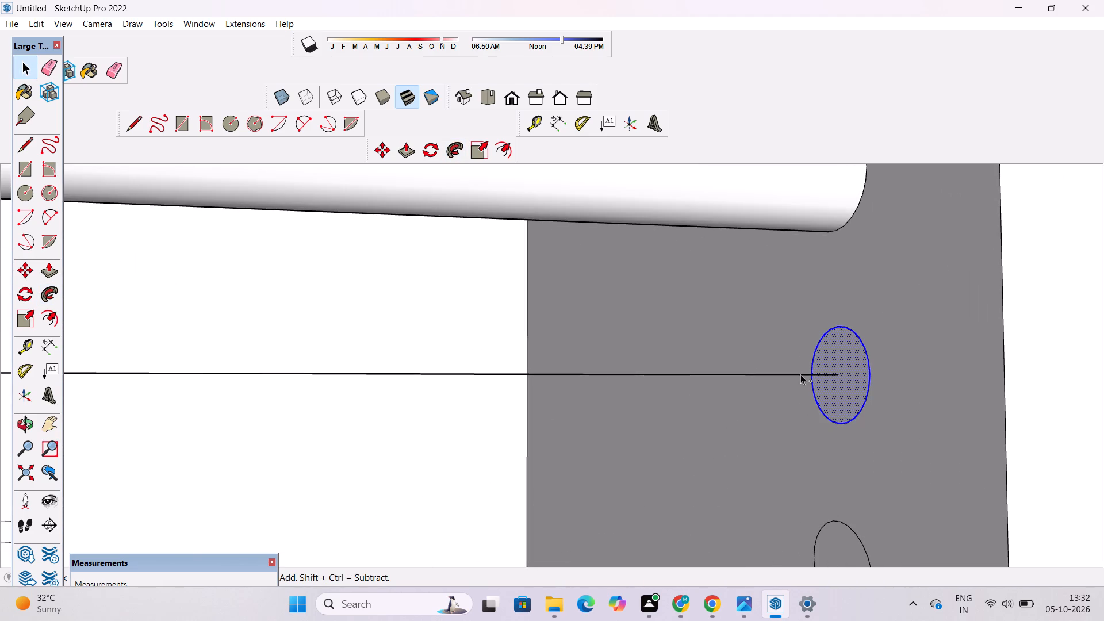
ctrl+click(800, 374)
click(50, 297)
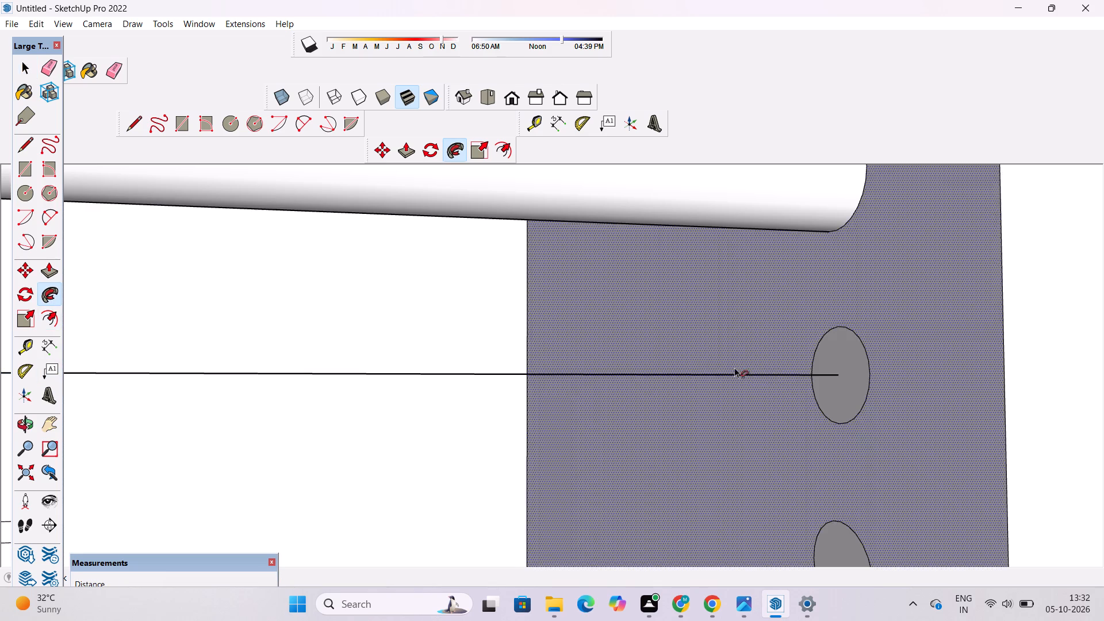
click(848, 356)
scroll(454, 331, down, 12)
key(space)
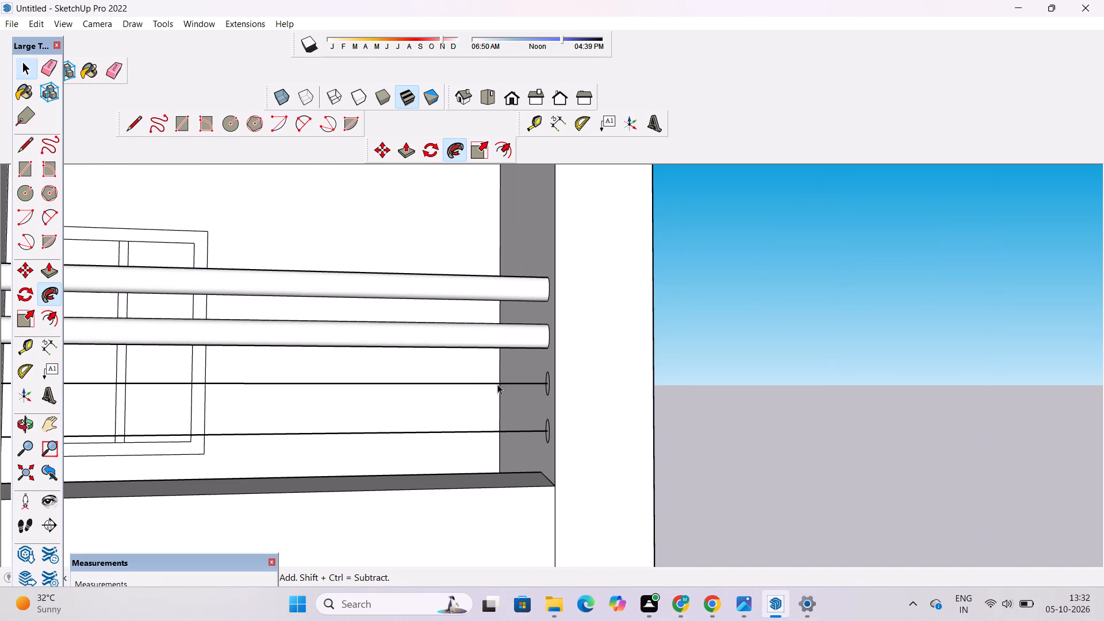
Sweep the third circle along its line with Follow Me to form the square-cornered opening's third railing bar.
scroll(295, 425, up, 4)
scroll(471, 420, down, 4)
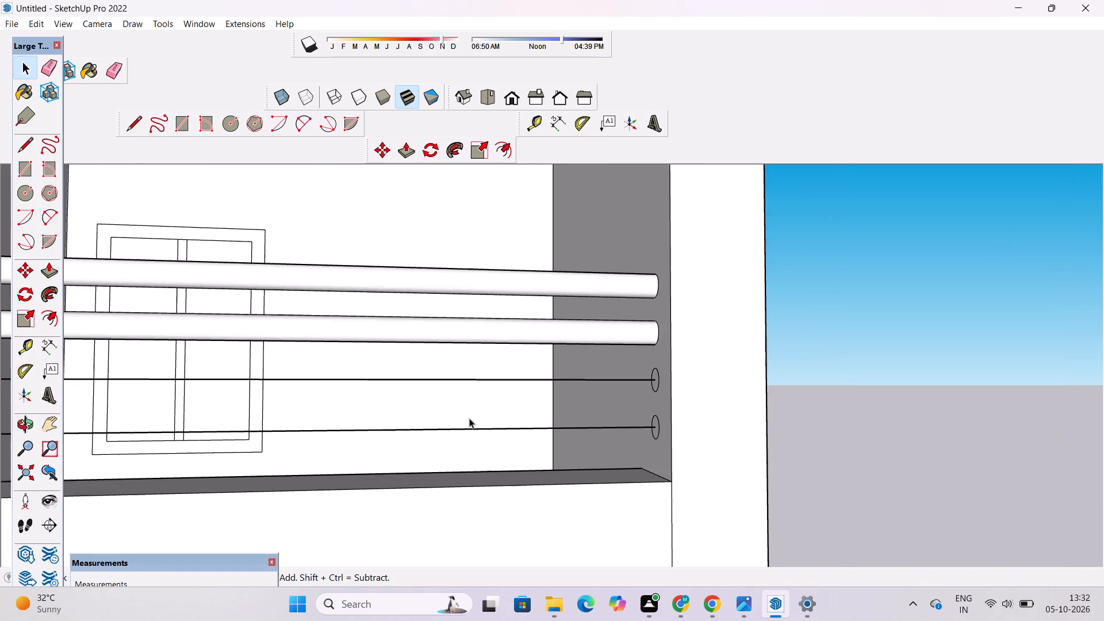
scroll(599, 393, up, 6)
scroll(691, 354, up, 4)
double_click(754, 344)
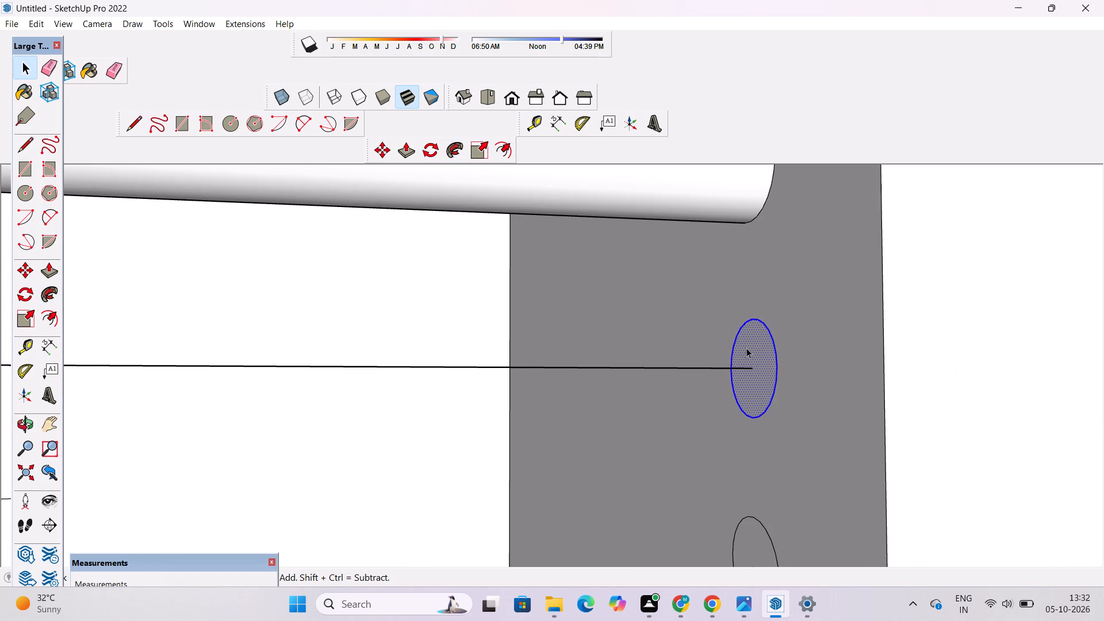
ctrl+click(684, 369)
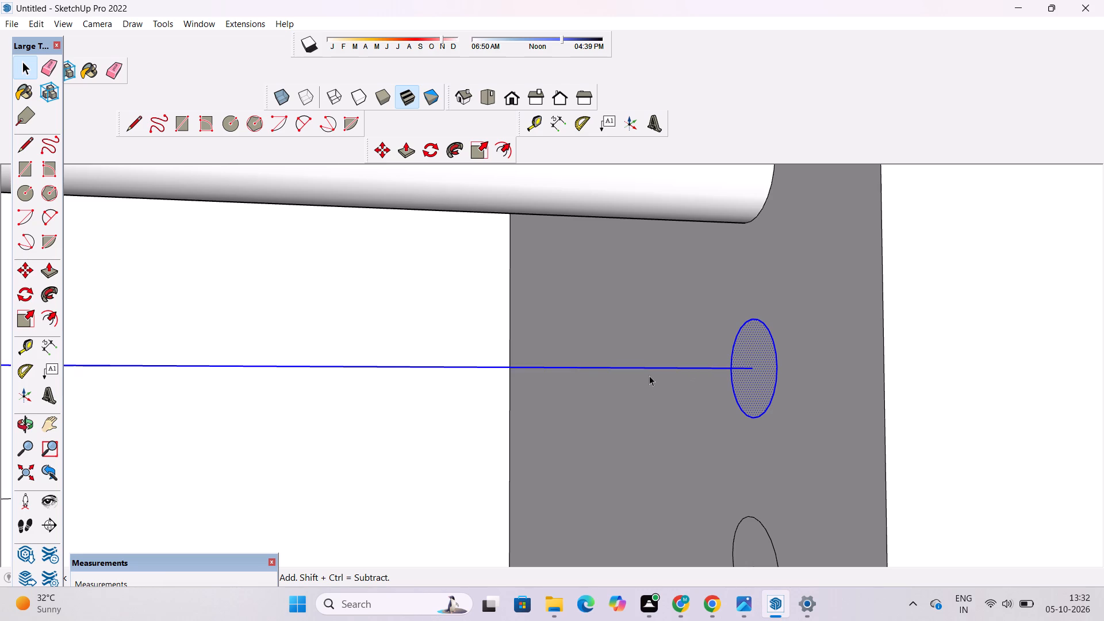
click(55, 296)
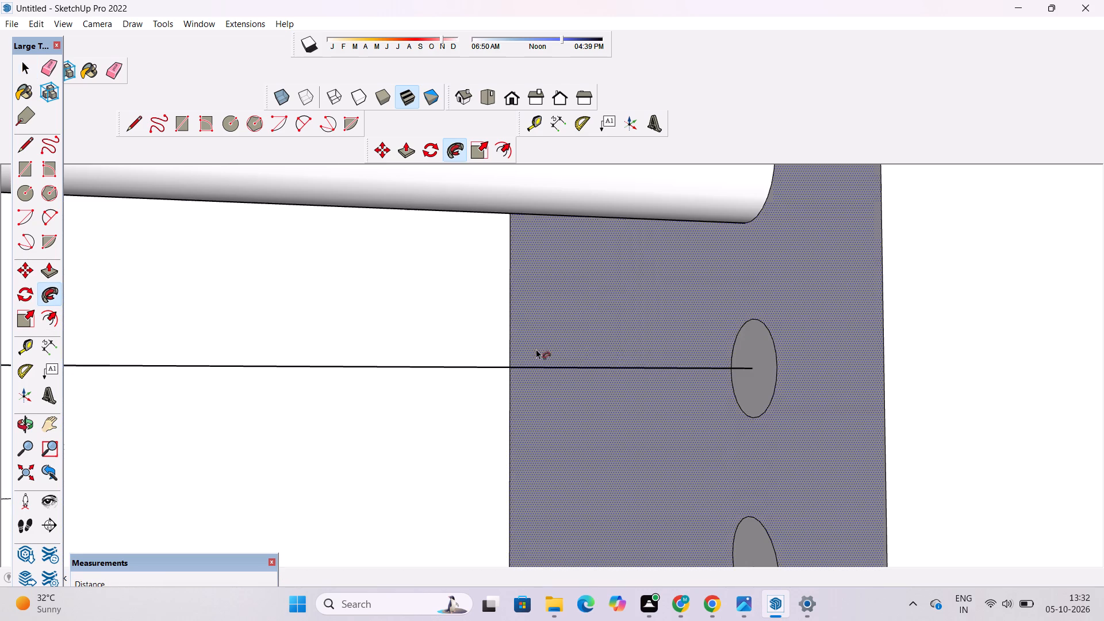
click(755, 355)
scroll(520, 311, down, 12)
scroll(473, 358, up, 3)
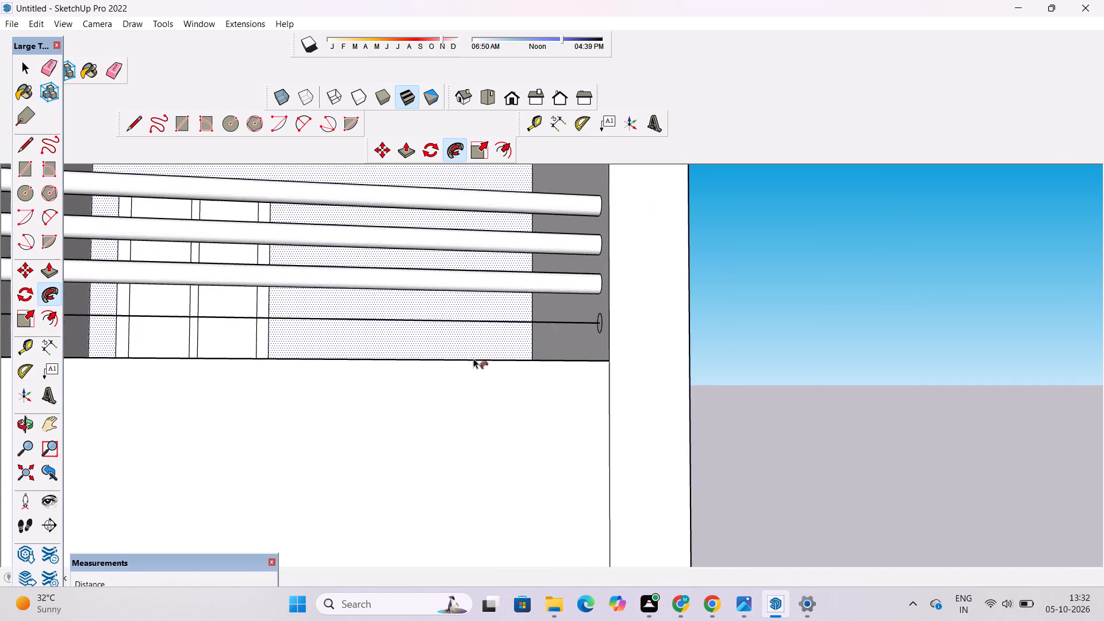
scroll(473, 358, up, 12)
key(space)
Sweep the lowest circle along its line with Follow Me to form the square-cornered opening's bottom railing bar.
scroll(440, 368, down, 9)
scroll(565, 328, up, 3)
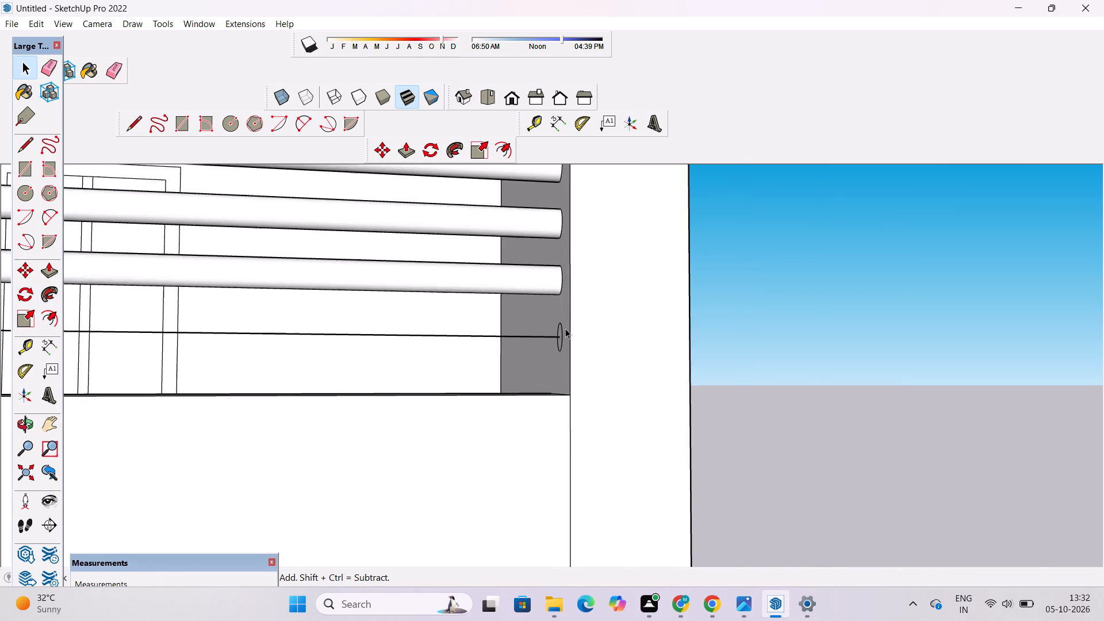
scroll(565, 328, up, 11)
ctrl+double_click(692, 335)
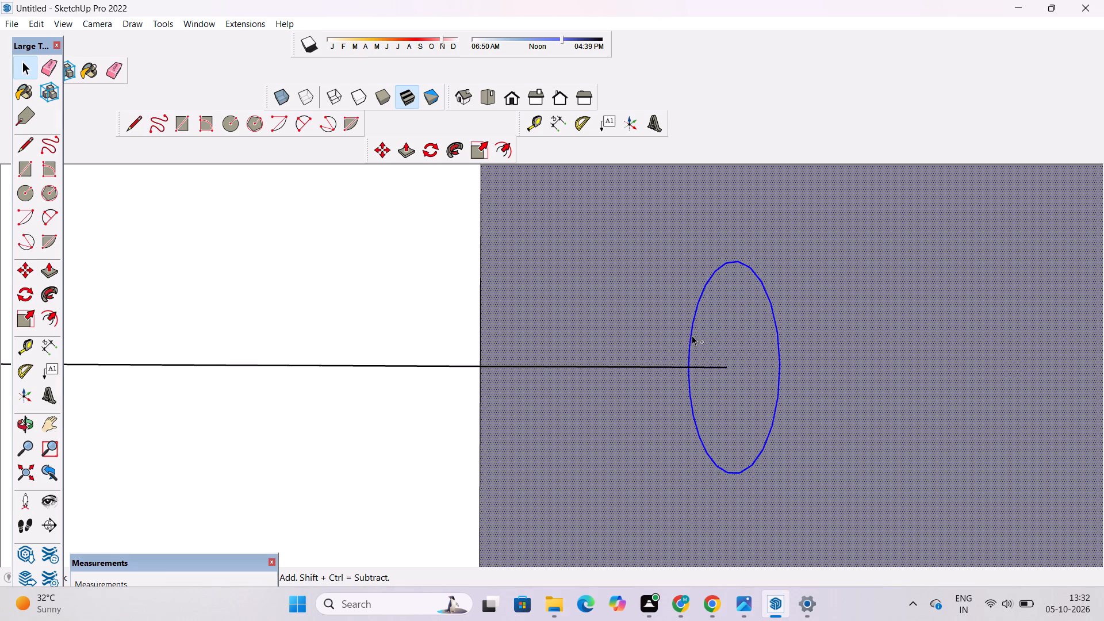
click(867, 360)
click(424, 351)
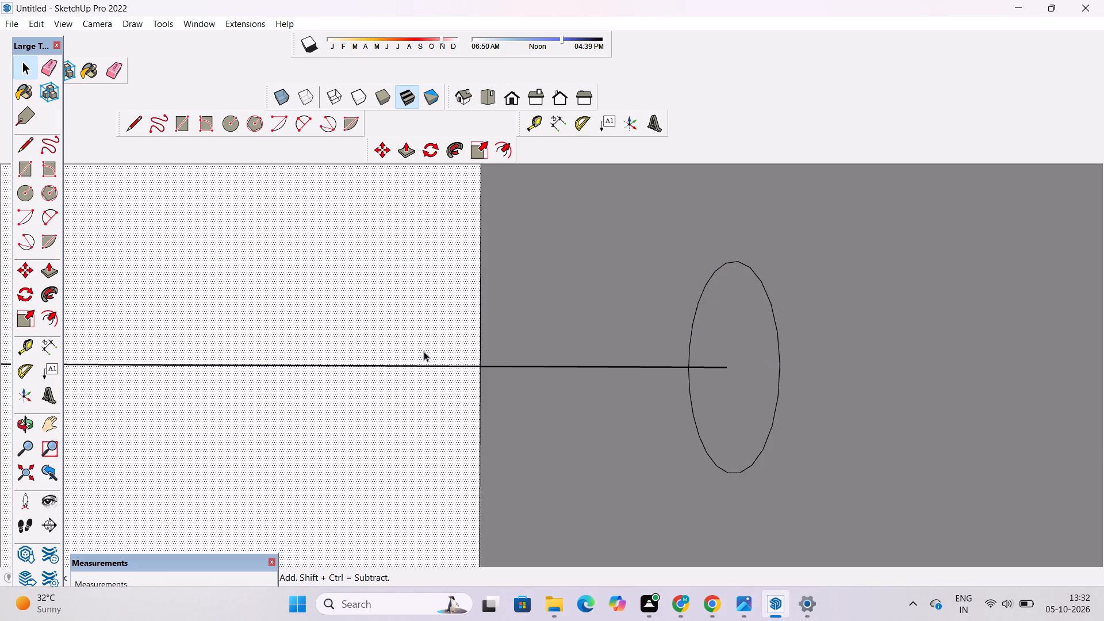
ctrl+double_click(732, 344)
ctrl+click(670, 367)
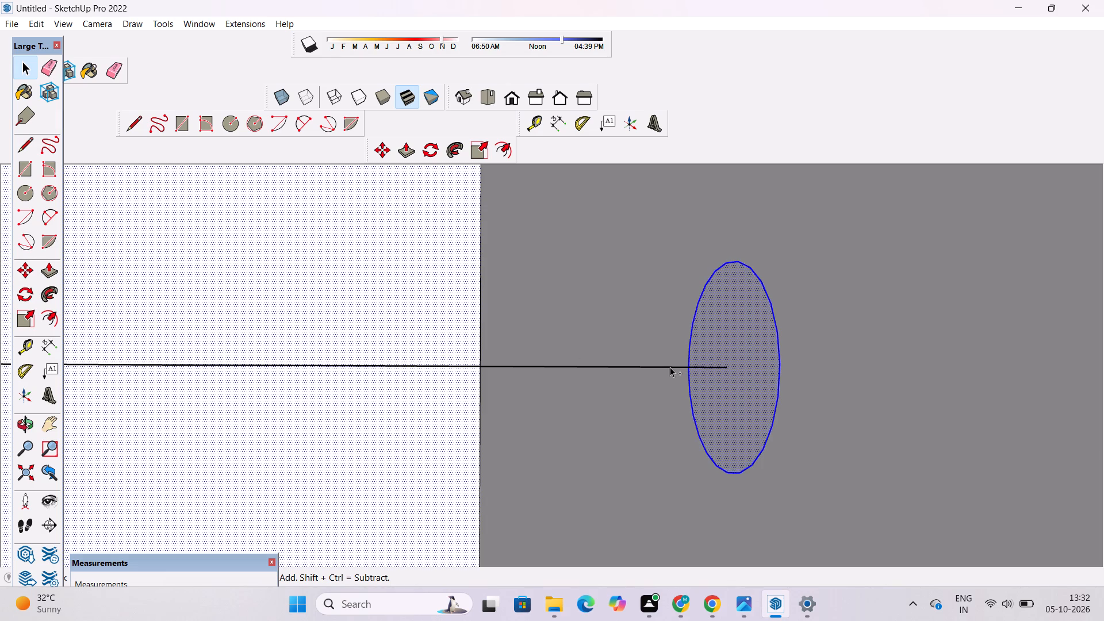
click(49, 293)
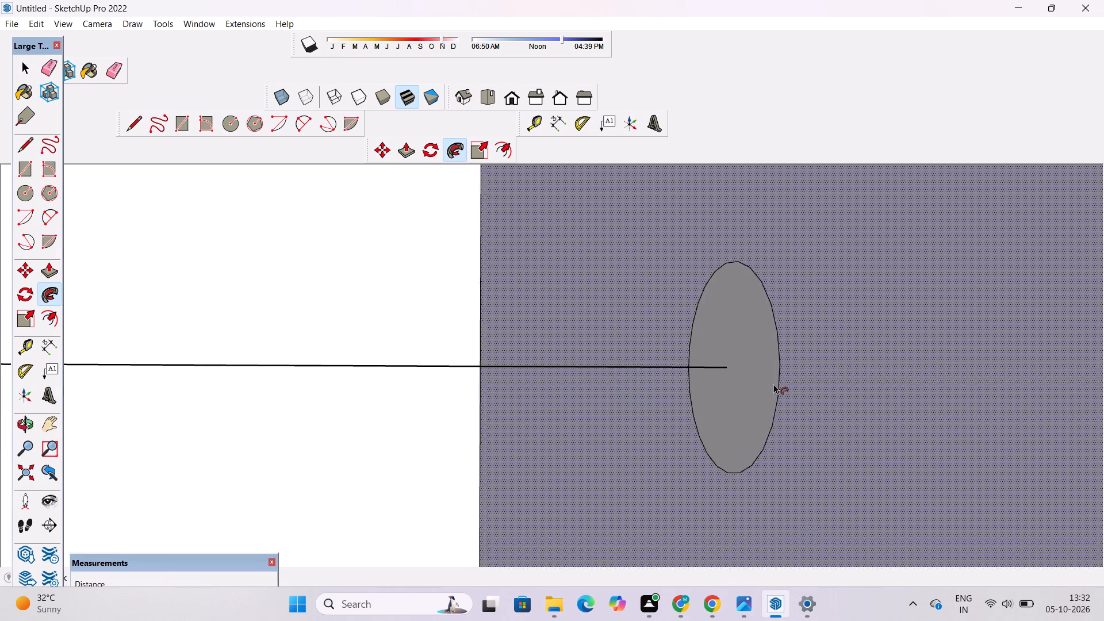
click(749, 383)
scroll(692, 404, down, 6)
Sweep the top circle along its horizontal line with Follow Me to form the rounded opening's top railing bar.
key(o)
scroll(692, 404, down, 4)
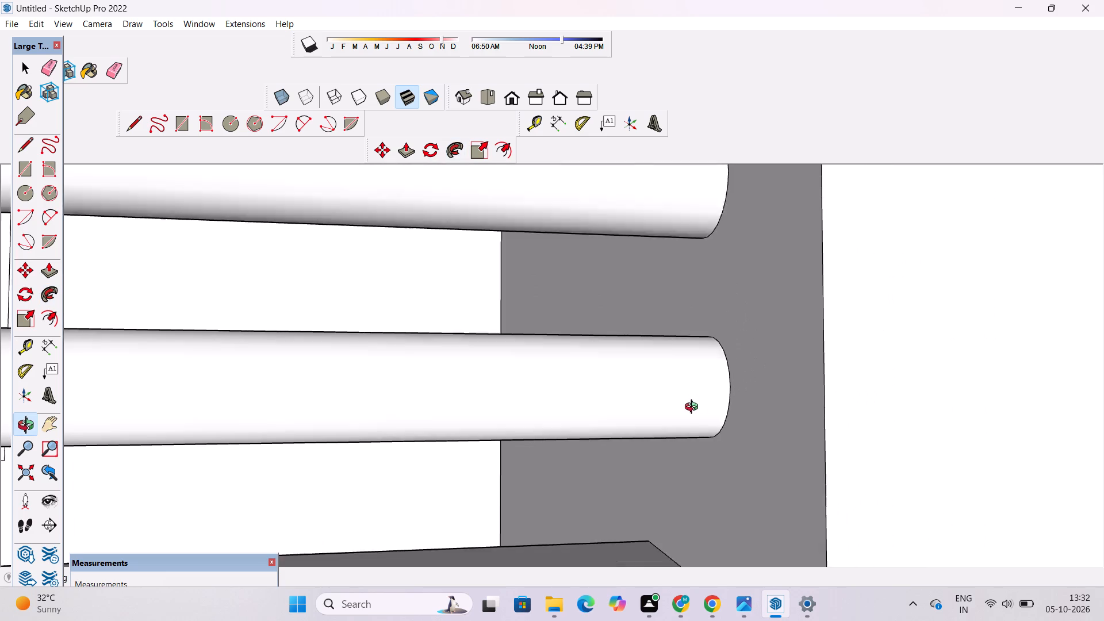
scroll(694, 408, down, 2)
drag(839, 409, 784, 417)
shift+drag(547, 419, 907, 430)
scroll(914, 420, down, 6)
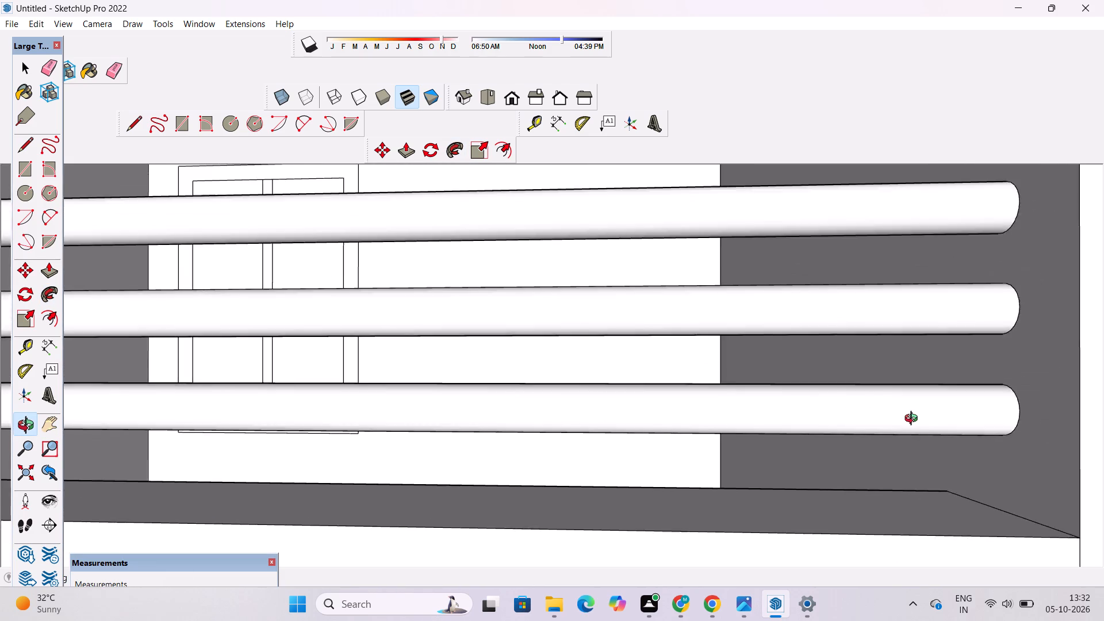
scroll(914, 420, down, 11)
shift+drag(551, 450, 896, 459)
scroll(900, 447, down, 5)
scroll(686, 416, up, 4)
drag(632, 441, 781, 470)
scroll(697, 425, up, 3)
shift+drag(697, 425, 772, 407)
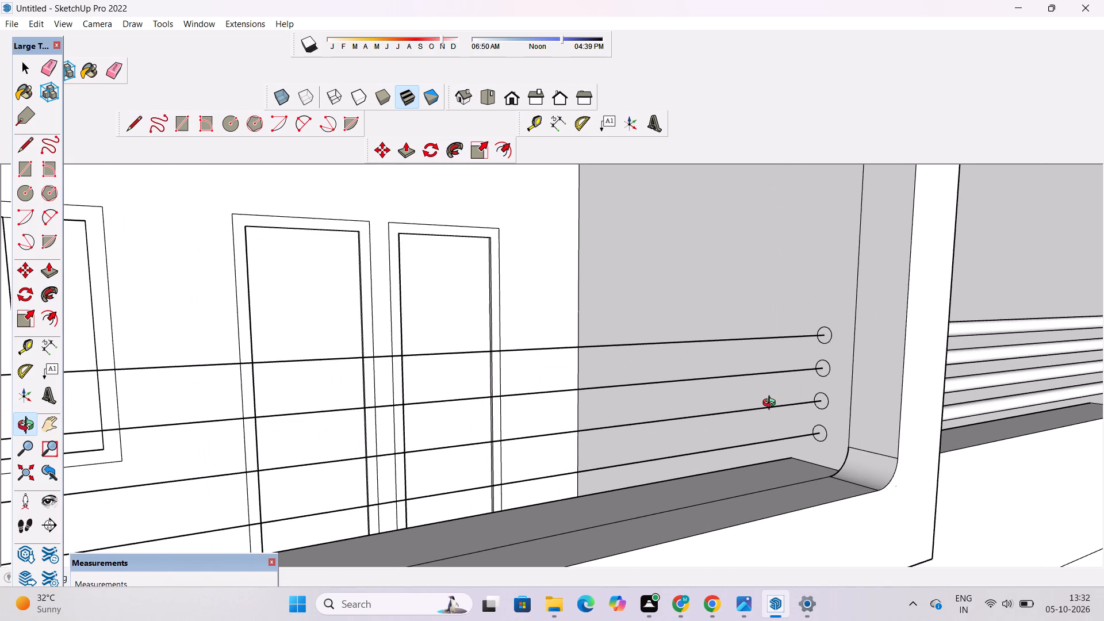
scroll(772, 404, down, 2)
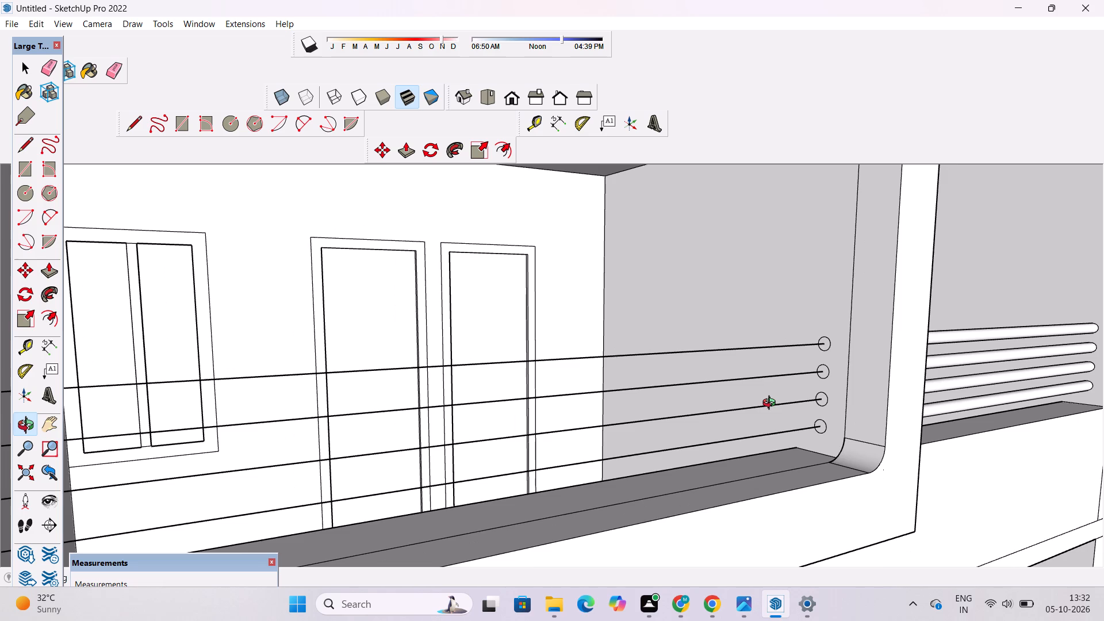
scroll(772, 447, down, 2)
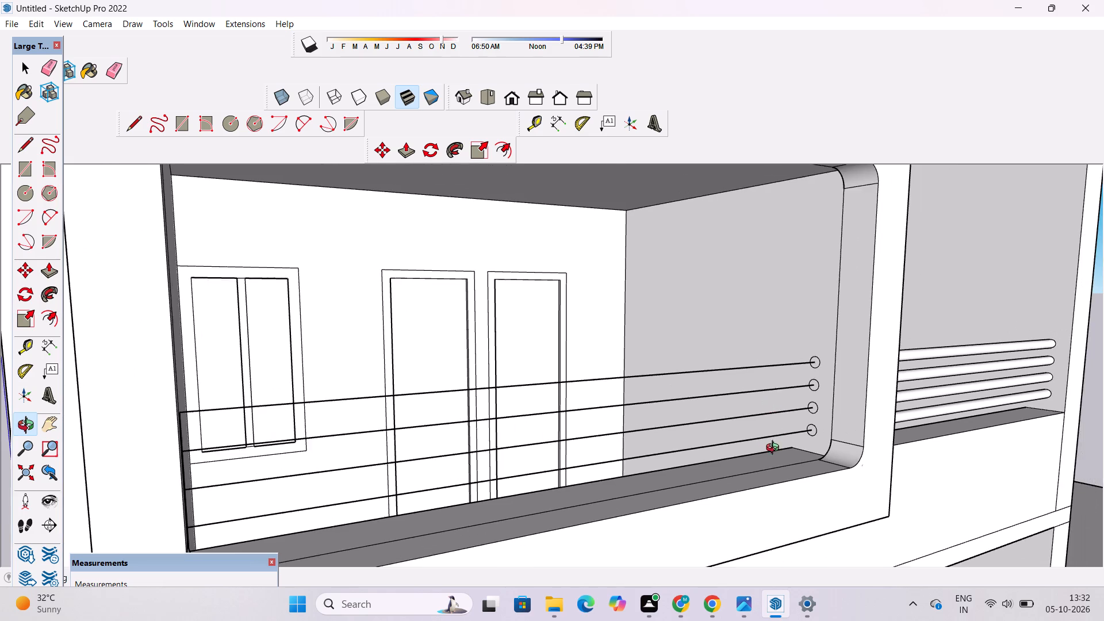
shift+drag(783, 451, 763, 470)
scroll(761, 459, up, 3)
drag(779, 451, 727, 470)
scroll(726, 459, up, 3)
shift+drag(731, 453, 722, 471)
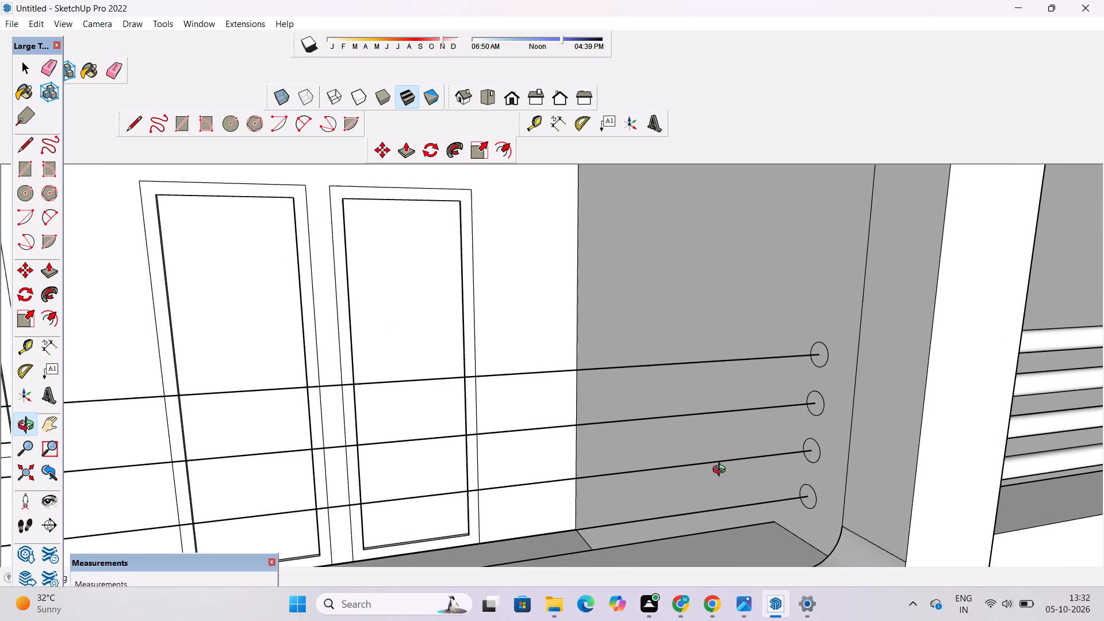
scroll(720, 462, up, 1)
drag(719, 461, 726, 469)
drag(741, 462, 734, 500)
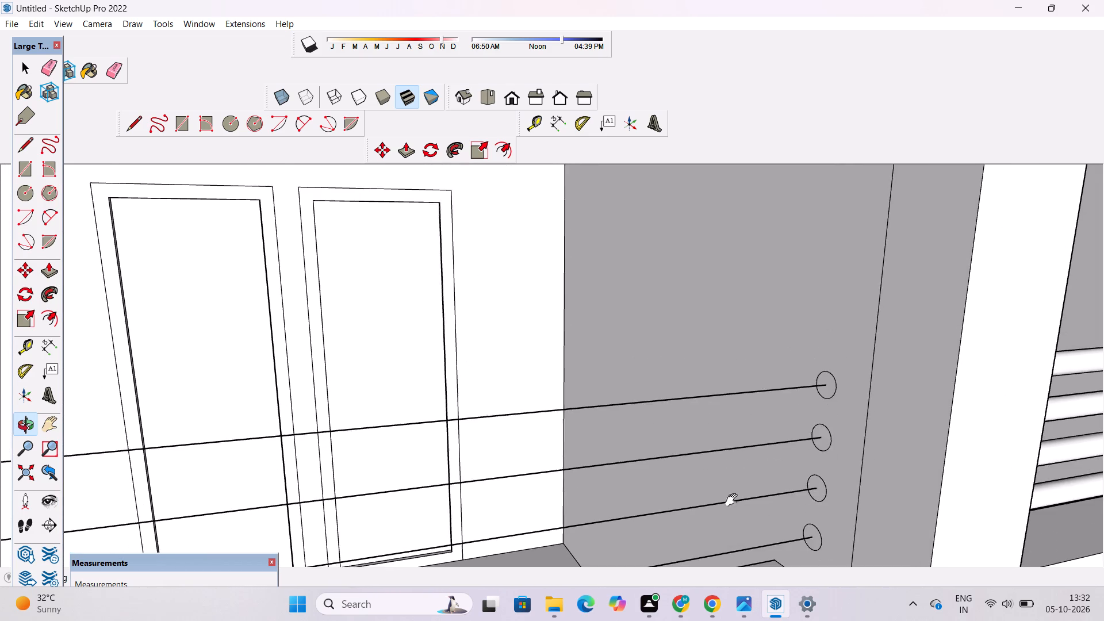
drag(734, 500, 734, 500)
drag(730, 492, 784, 453)
scroll(797, 434, up, 2)
shift+drag(801, 425, 743, 446)
key(space)
scroll(761, 373, up, 3)
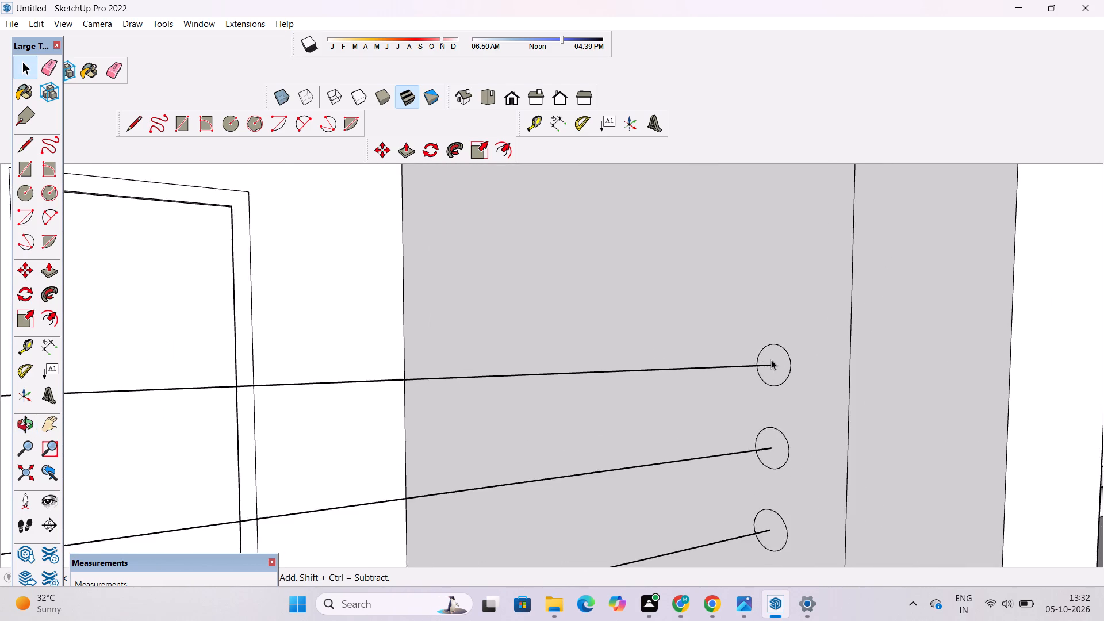
scroll(771, 359, up, 4)
ctrl+double_click(777, 358)
ctrl+click(743, 369)
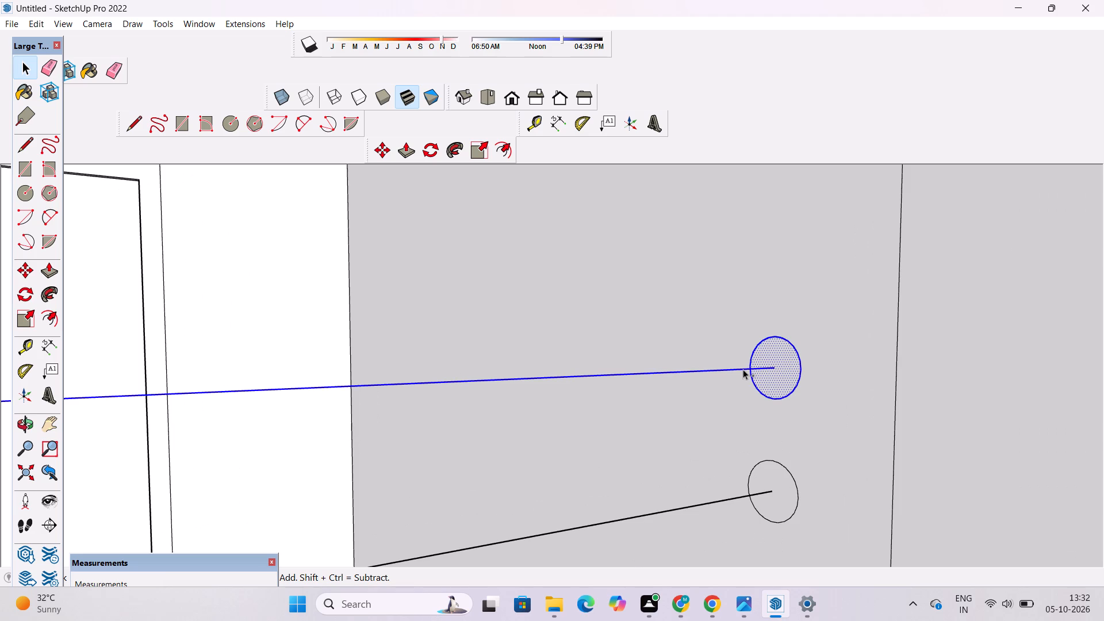
click(42, 298)
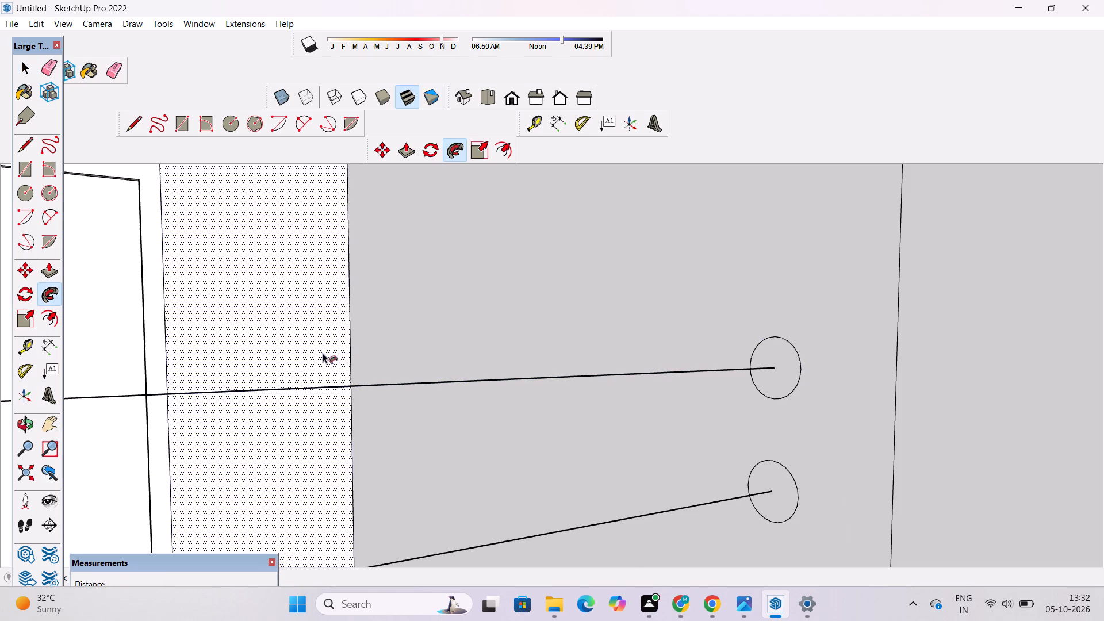
click(783, 355)
Sweep the second circle along its line with Follow Me to form the rounded opening's second railing bar.
scroll(684, 346, down, 7)
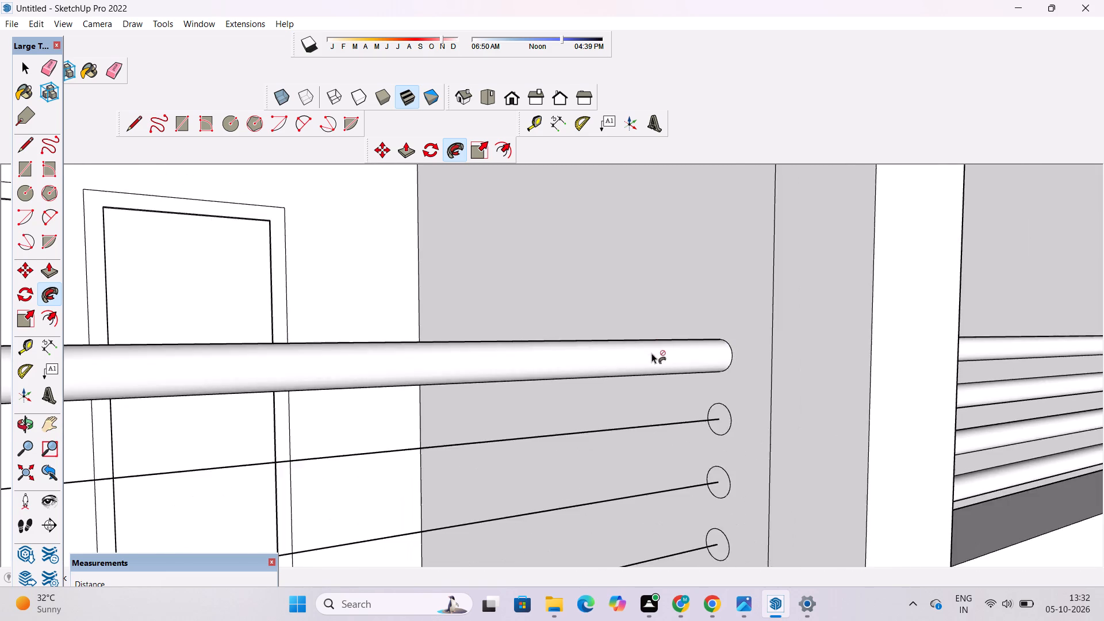
scroll(651, 353, down, 4)
key(space)
scroll(662, 413, down, 2)
scroll(699, 412, up, 8)
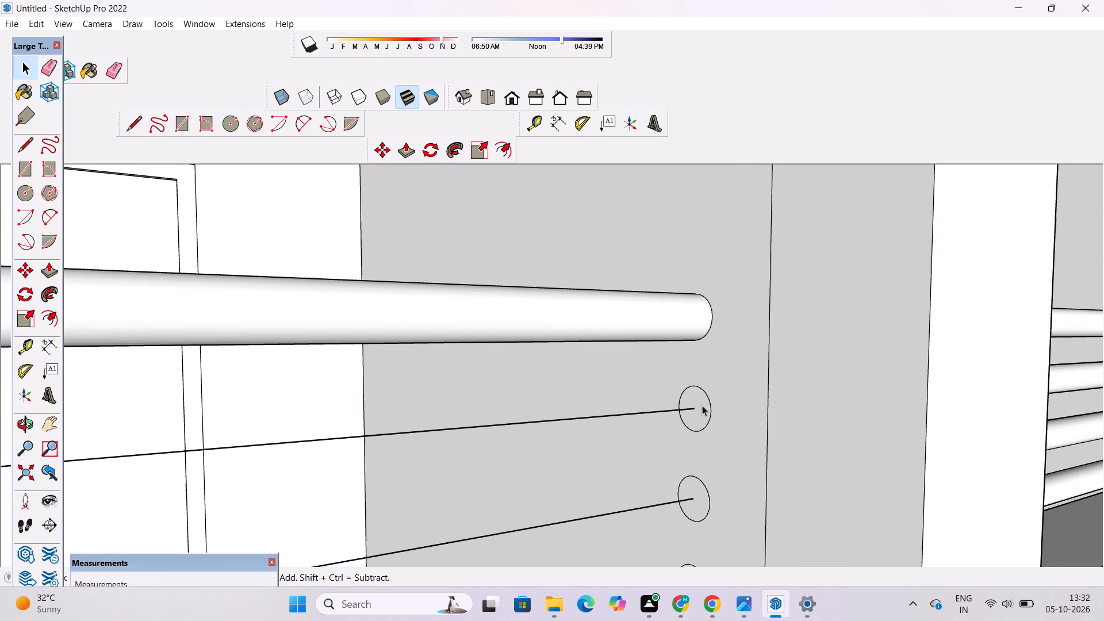
scroll(702, 405, up, 2)
double_click(702, 405)
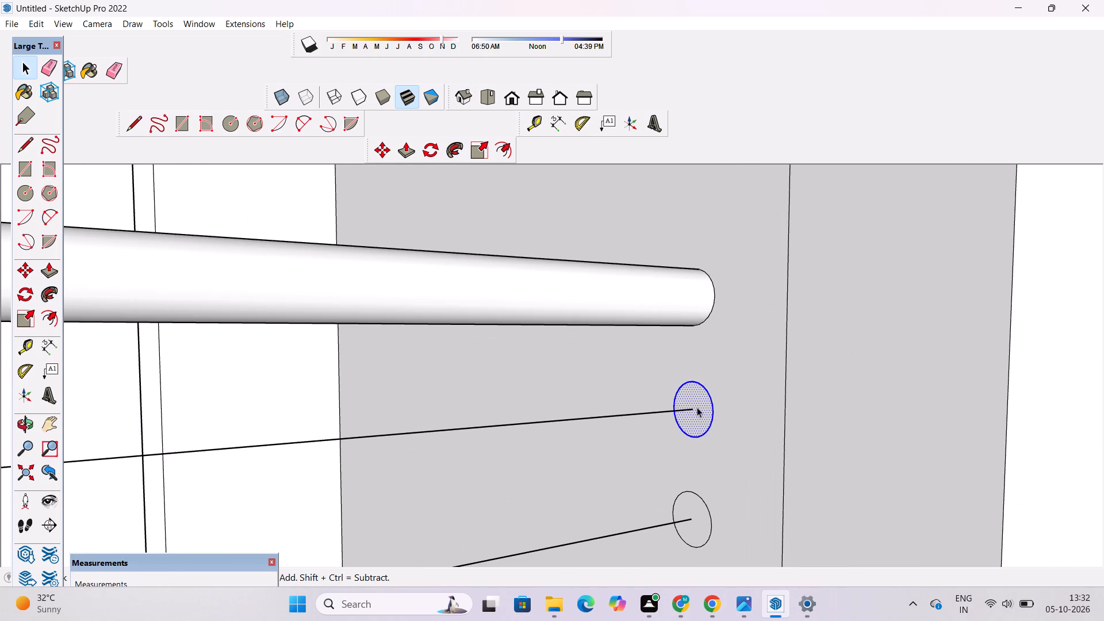
ctrl+click(638, 412)
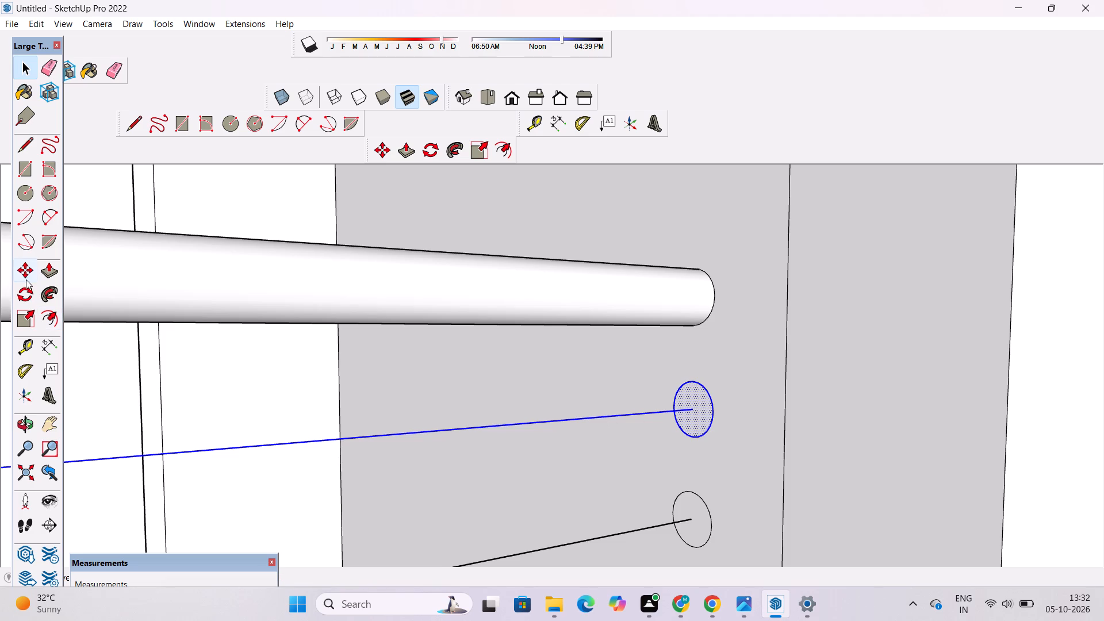
click(48, 290)
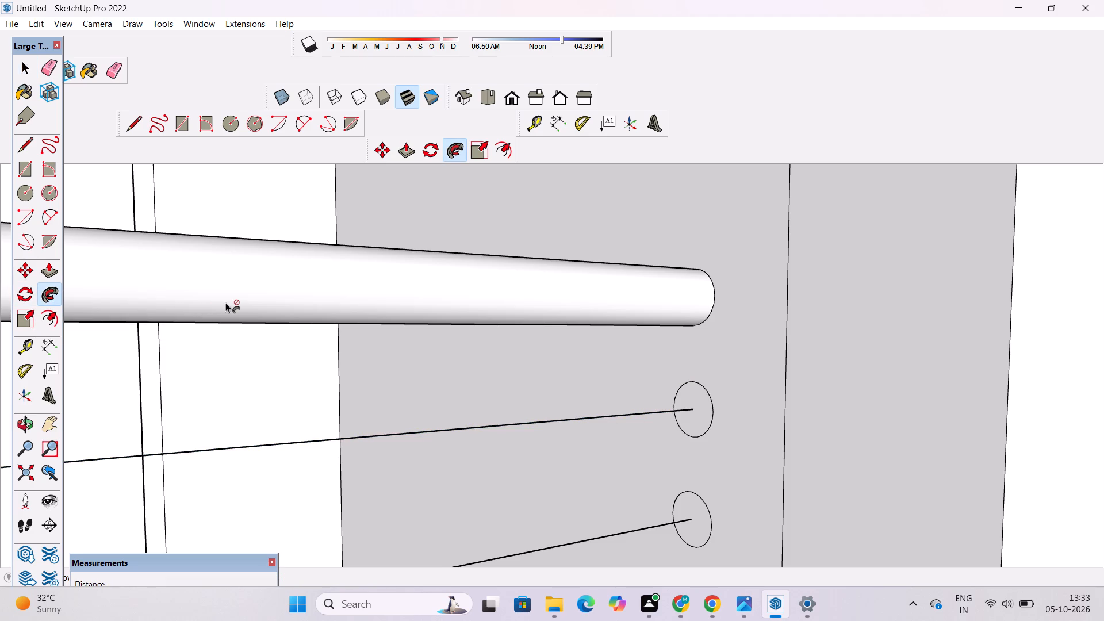
scroll(227, 310, down, 2)
click(647, 389)
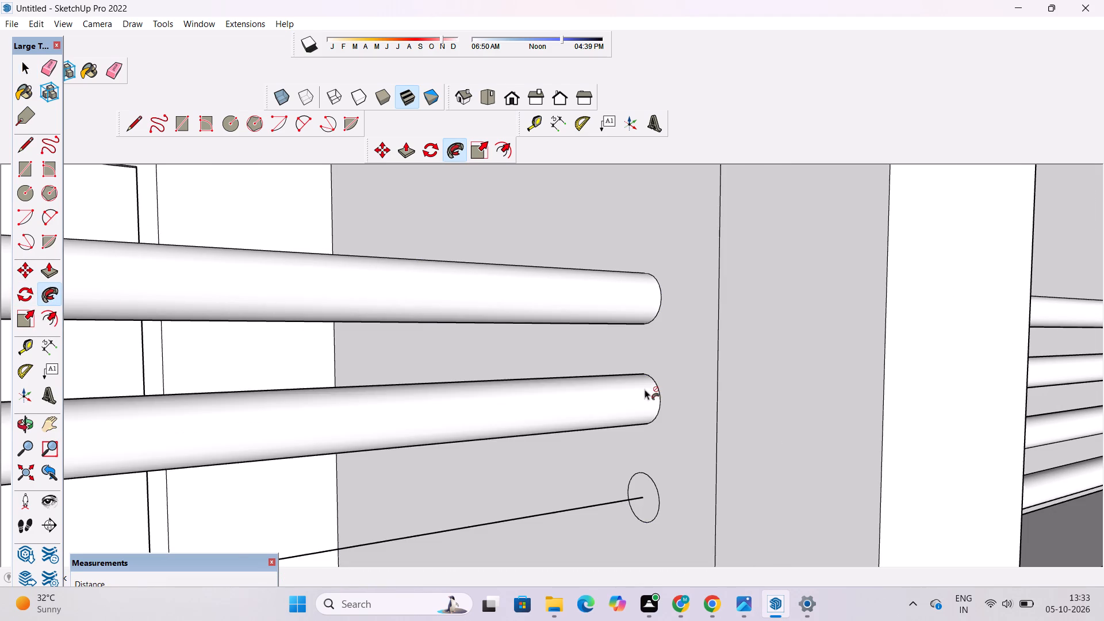
Sweep the third circle along its line with Follow Me to form the rounded opening's third railing bar.
scroll(528, 369, down, 4)
key(space)
text(o)
scroll(526, 371, down, 5)
drag(655, 422, 553, 440)
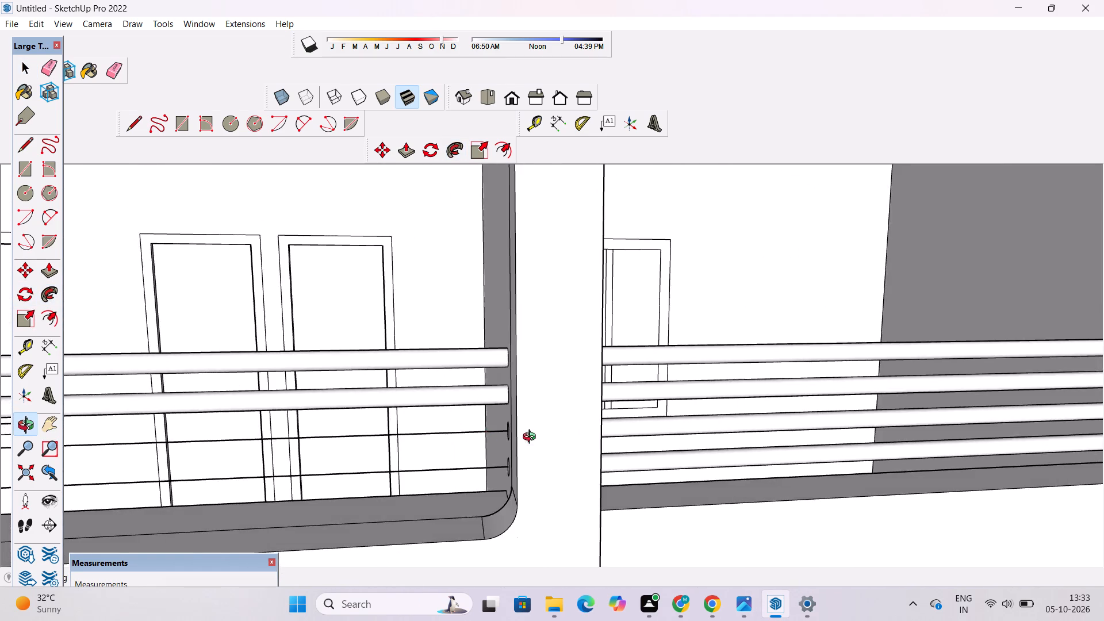
scroll(492, 436, up, 3)
shift+drag(469, 436, 608, 398)
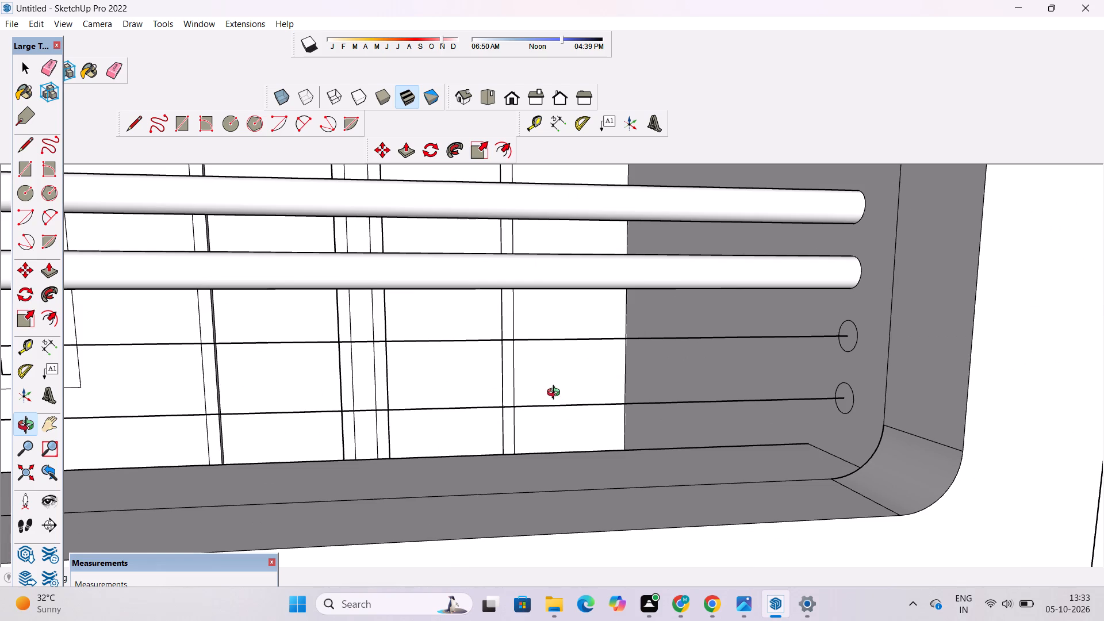
scroll(556, 394, down, 3)
drag(526, 410, 574, 421)
scroll(583, 405, down, 3)
click(657, 422)
scroll(673, 381, up, 3)
shift+drag(674, 382, 638, 400)
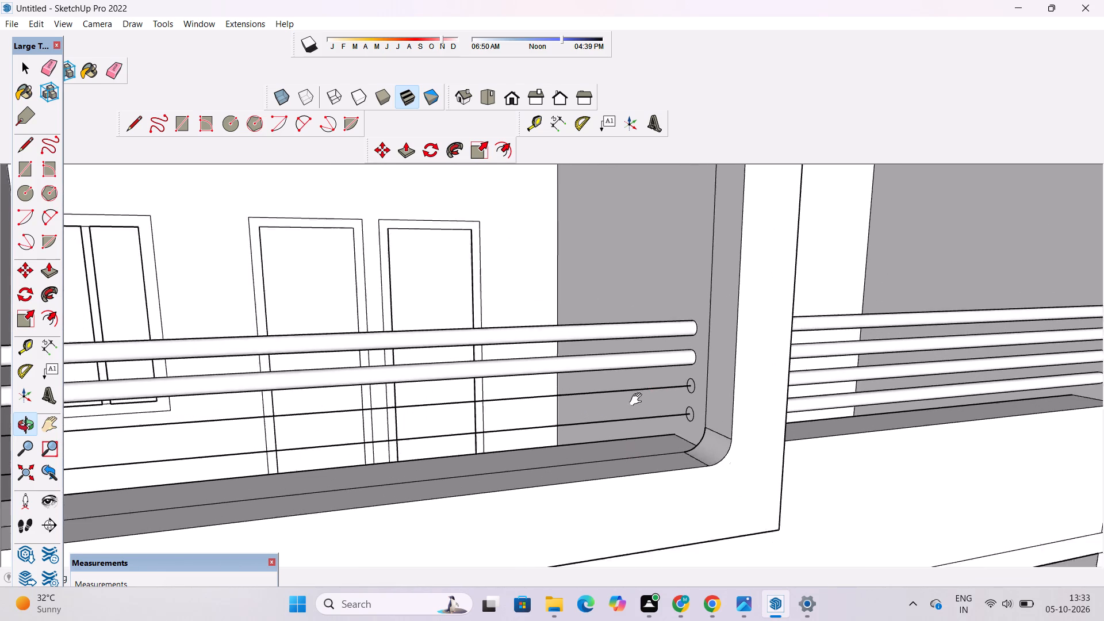
shift+drag(638, 400, 637, 400)
shift+scroll(636, 400, up, 7)
shift+drag(646, 402, 628, 400)
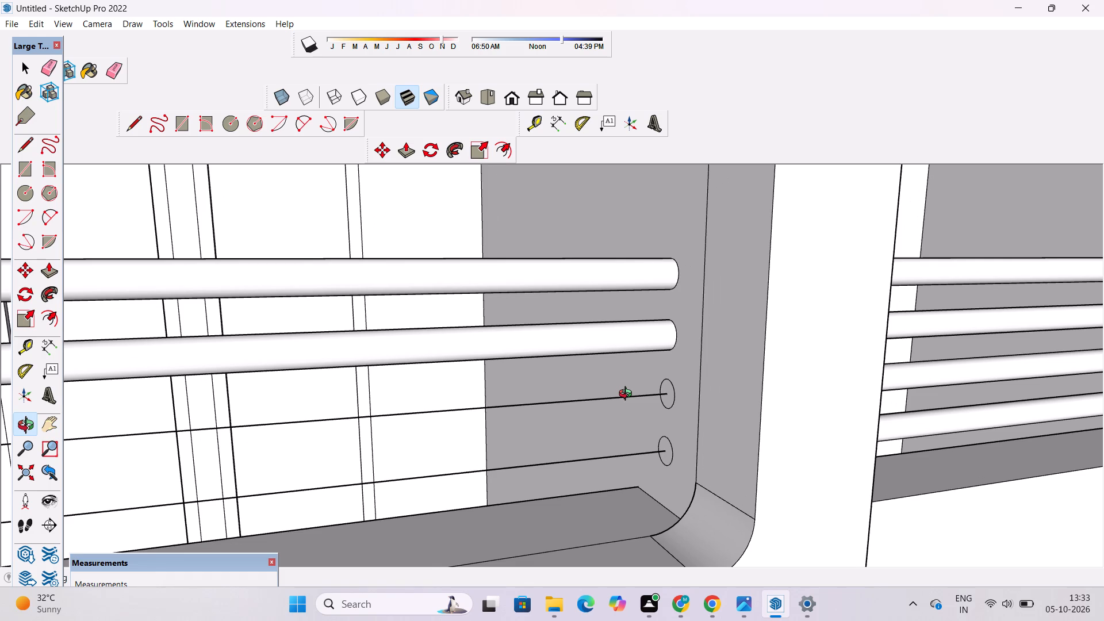
scroll(628, 395, down, 2)
scroll(636, 415, up, 5)
key(space)
scroll(667, 396, up, 4)
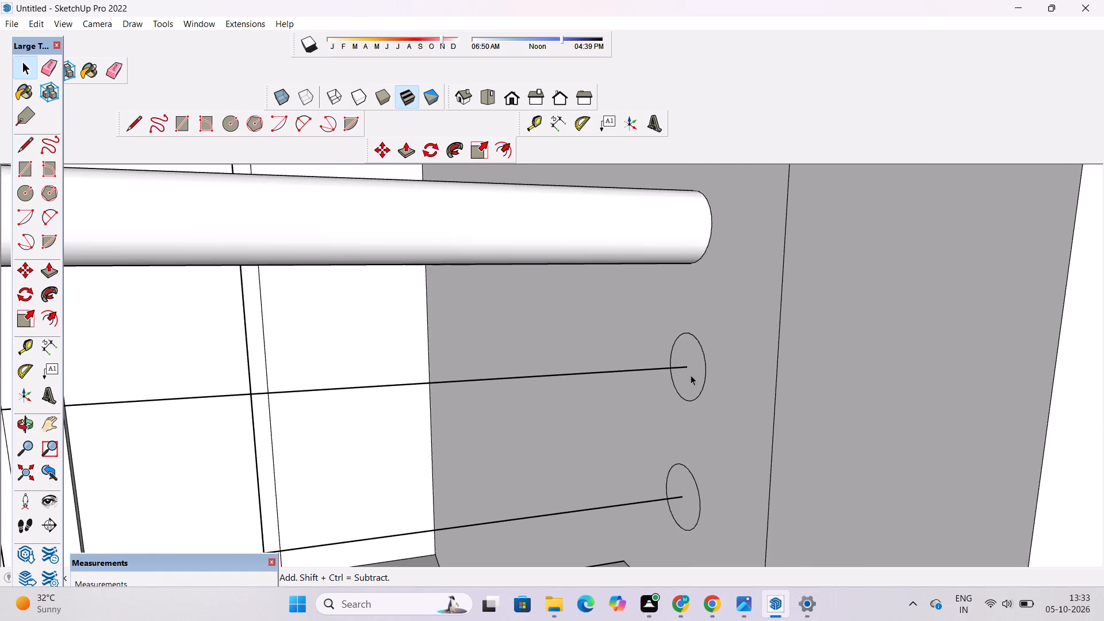
scroll(691, 375, up, 2)
ctrl+double_click(700, 352)
ctrl+click(643, 367)
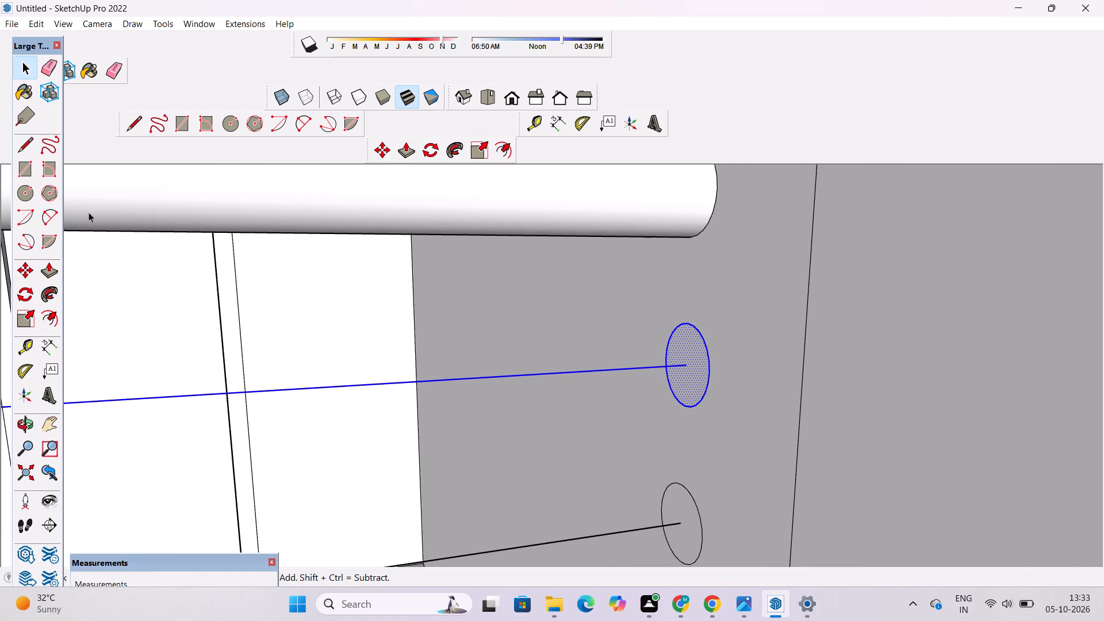
click(48, 294)
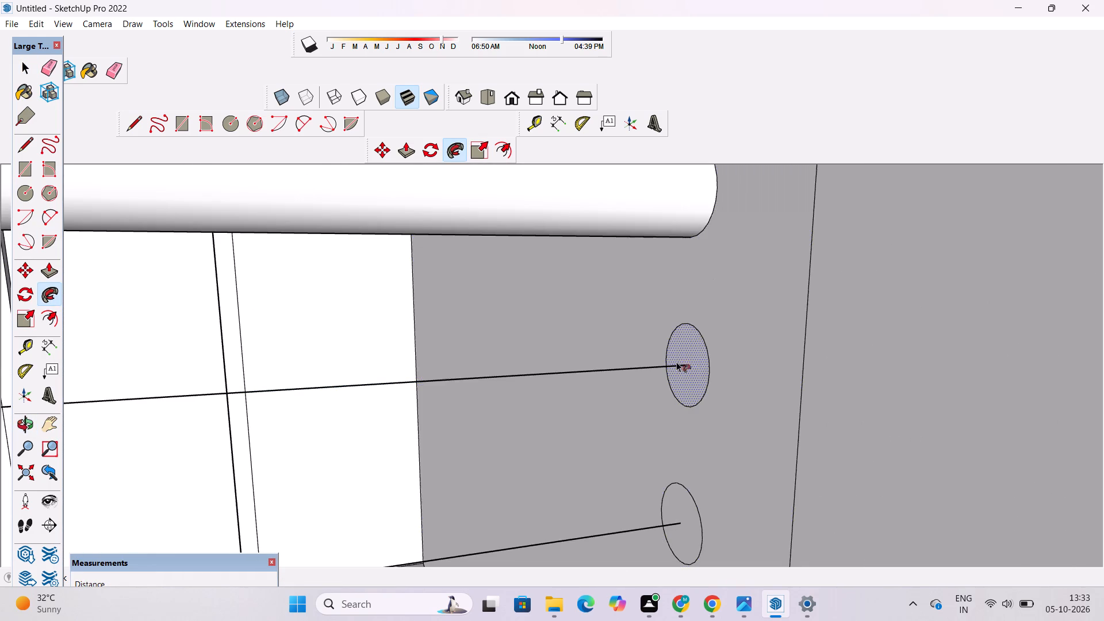
click(688, 363)
Sweep the lowest circle along its line with Follow Me to form the rounded opening's bottom railing bar.
scroll(475, 248, down, 10)
scroll(479, 329, up, 9)
key(space)
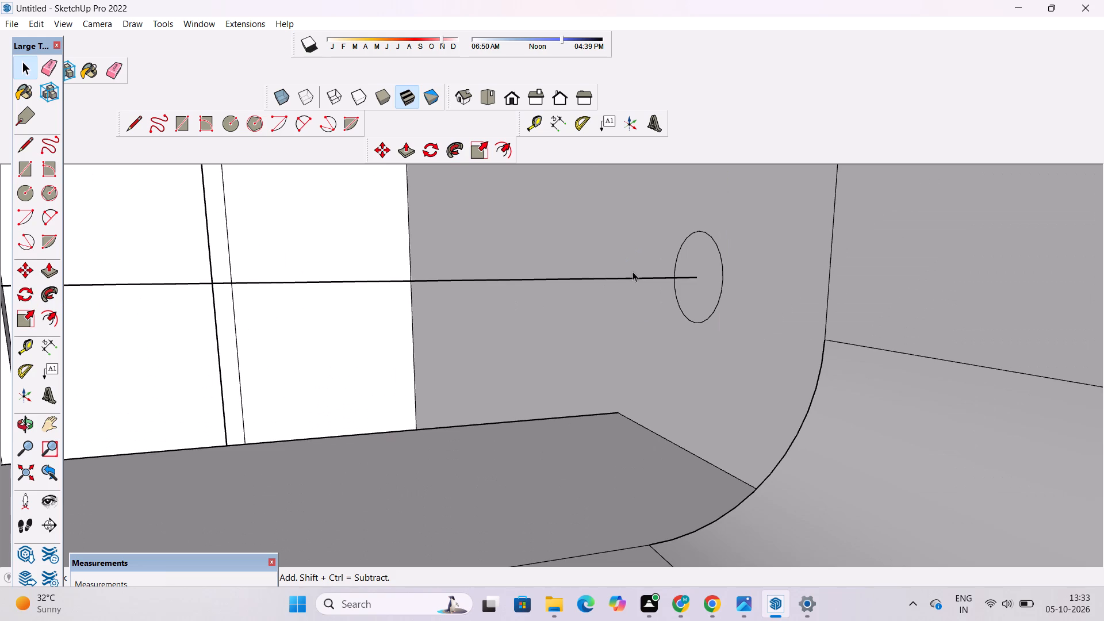
double_click(707, 263)
ctrl+click(645, 279)
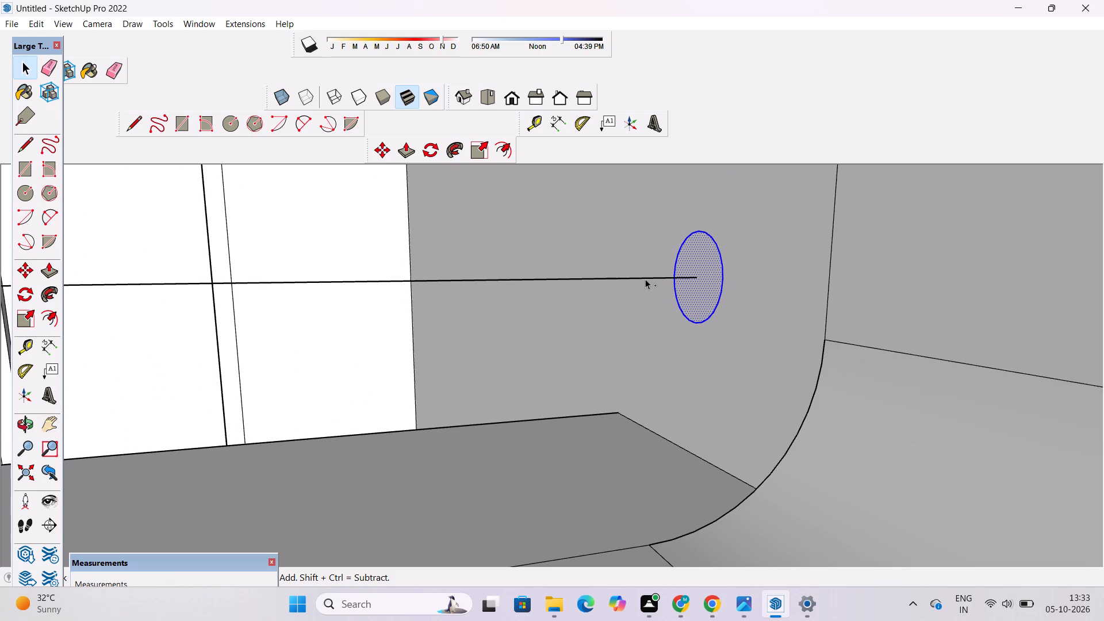
click(42, 292)
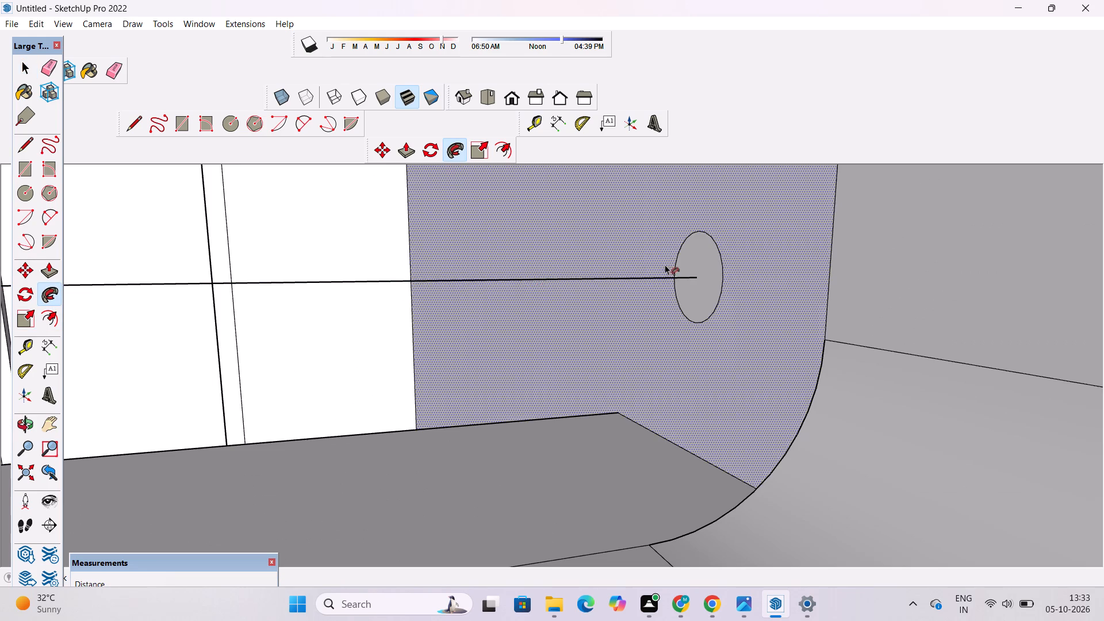
click(693, 264)
Examine the railing bars across both balcony openings, up close and on the whole house facade.
key(o)
scroll(614, 292, down, 4)
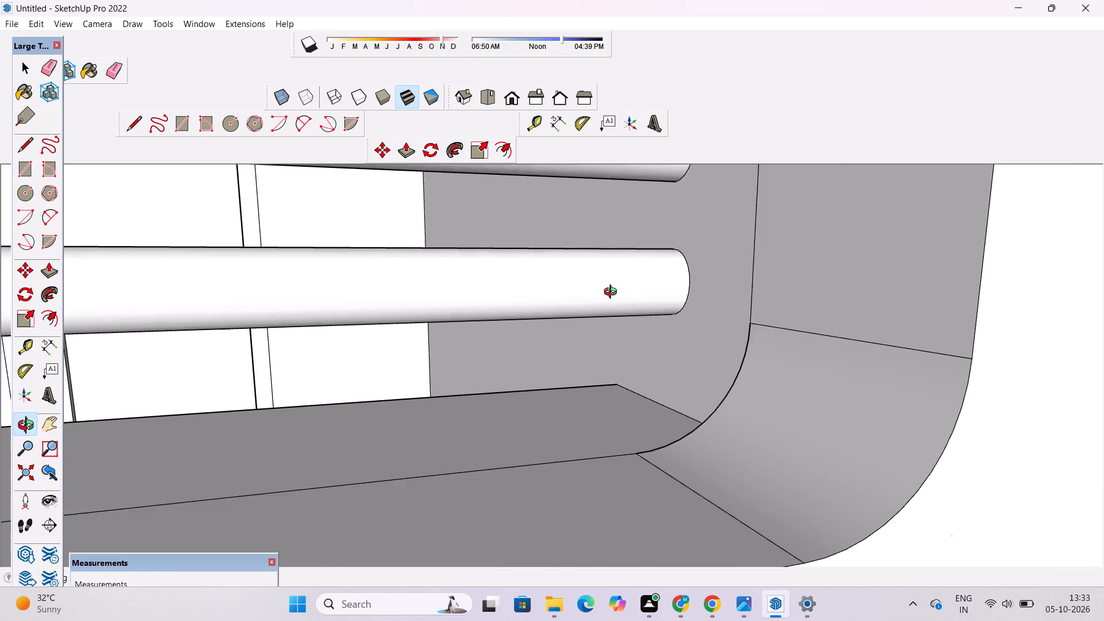
scroll(613, 293, down, 4)
drag(716, 317, 704, 322)
scroll(653, 323, down, 5)
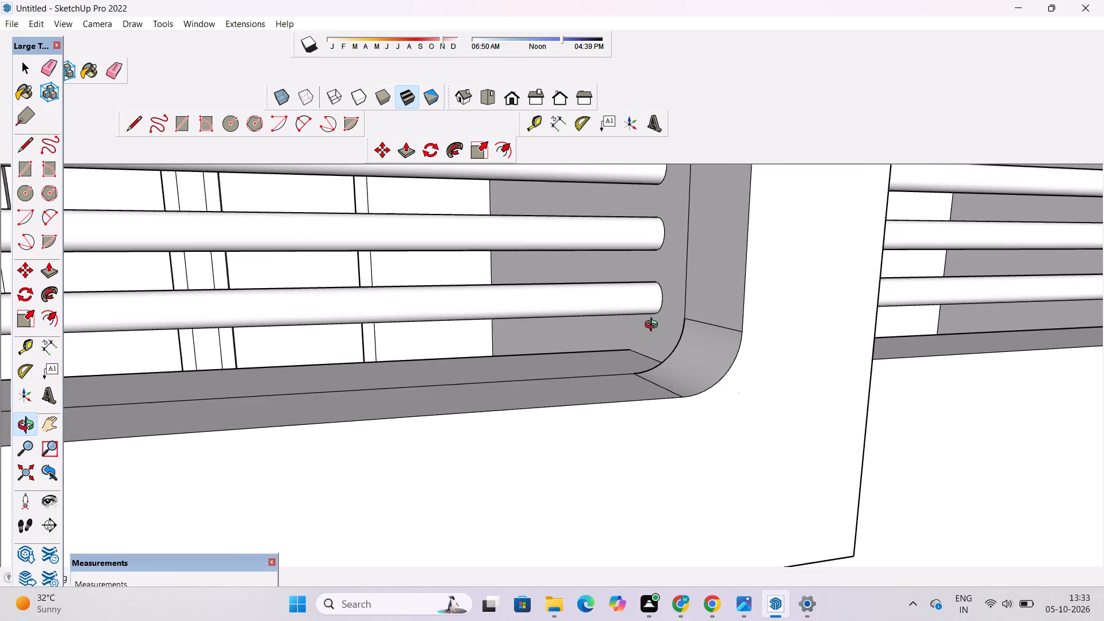
drag(724, 321, 651, 327)
scroll(651, 327, down, 4)
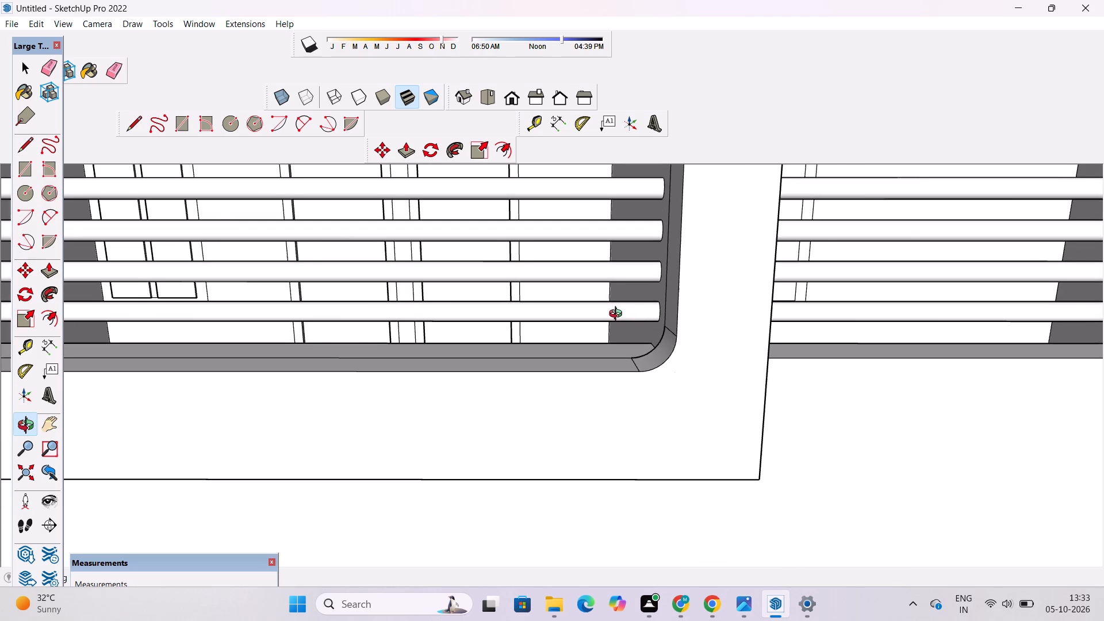
scroll(601, 315, down, 4)
drag(464, 310, 591, 351)
scroll(542, 314, down, 12)
drag(540, 317, 512, 367)
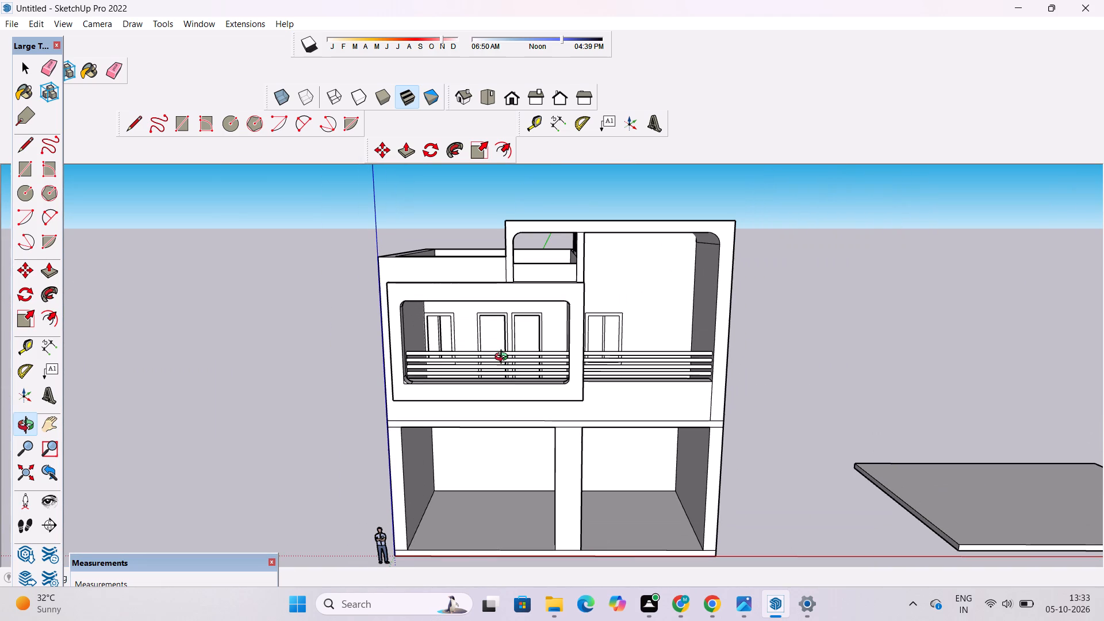
scroll(494, 407, up, 1)
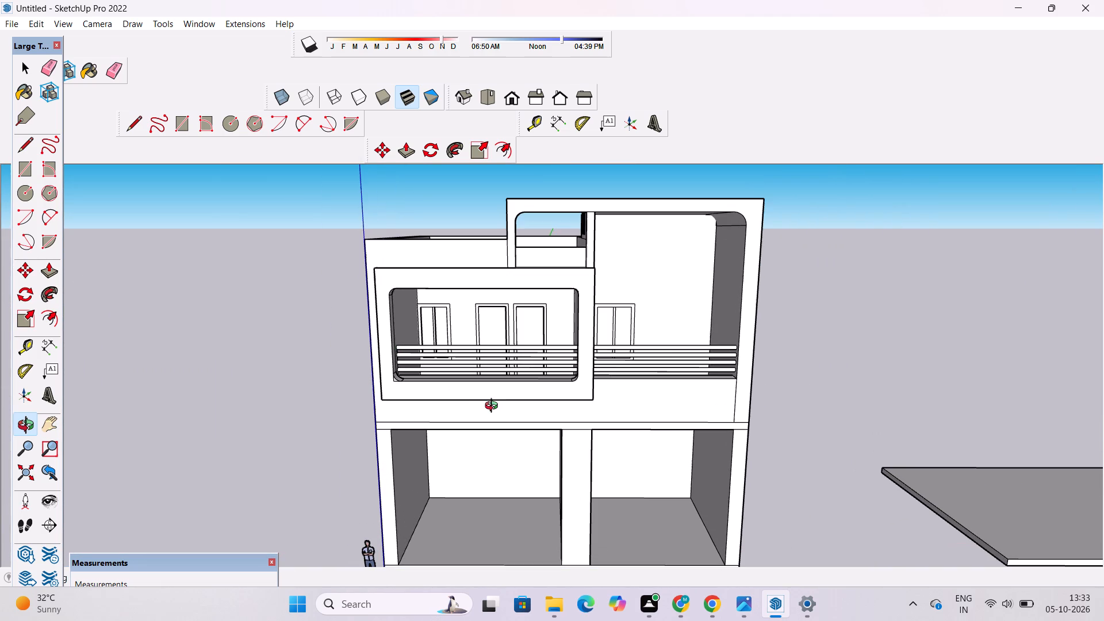
scroll(488, 381, down, 8)
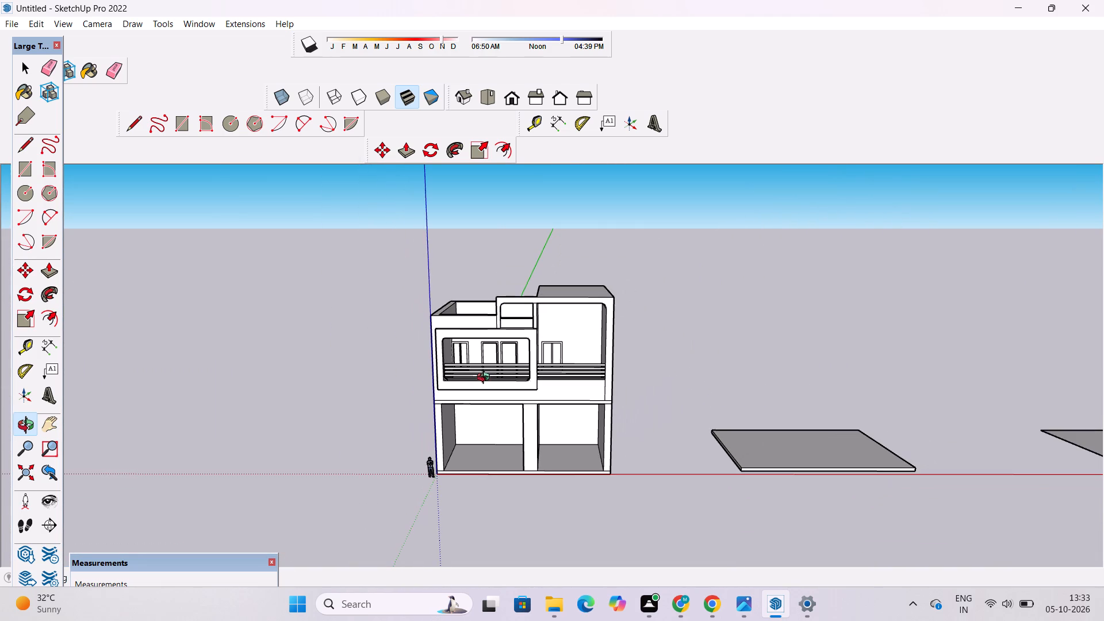
scroll(483, 373, down, 2)
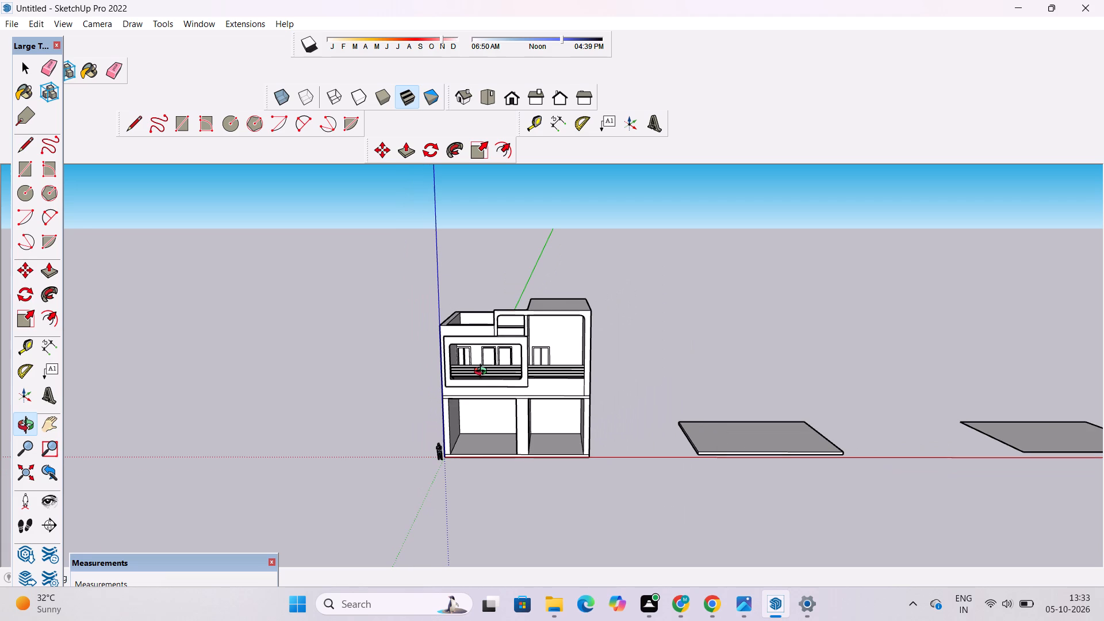
Erase the leftover vertical construction line segments between the bars at the left end of the rounded opening's railing.
scroll(488, 379, up, 2)
drag(550, 375, 526, 407)
scroll(488, 409, up, 11)
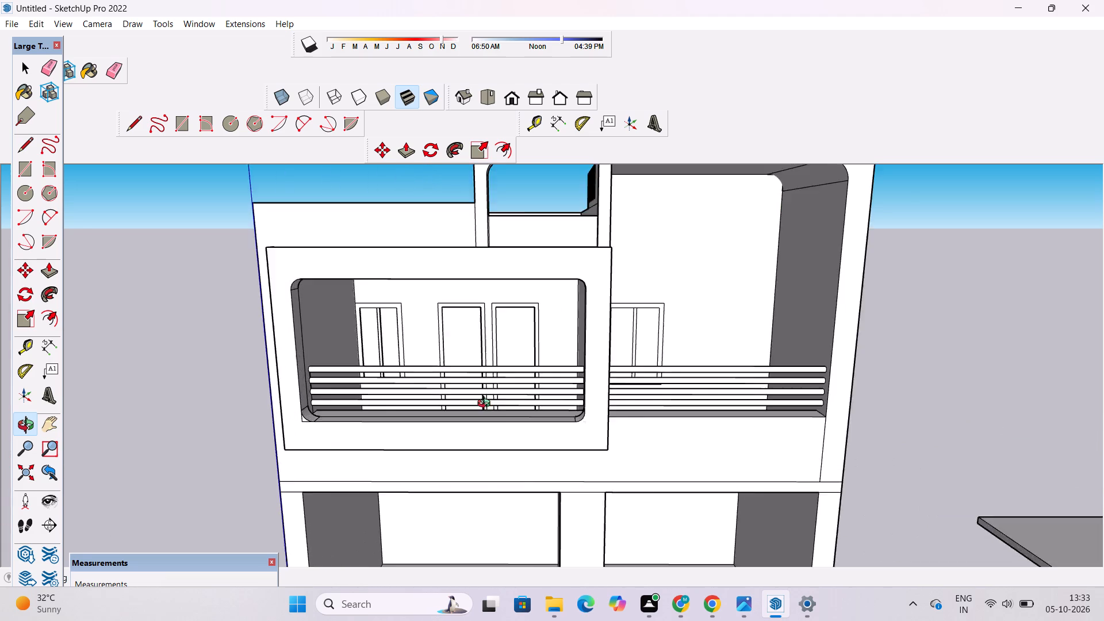
drag(486, 405, 338, 410)
scroll(347, 346, up, 11)
shift+drag(384, 360, 377, 381)
scroll(369, 384, up, 10)
key(e)
scroll(335, 367, up, 6)
drag(354, 308, 334, 321)
drag(350, 428, 346, 439)
scroll(341, 304, down, 7)
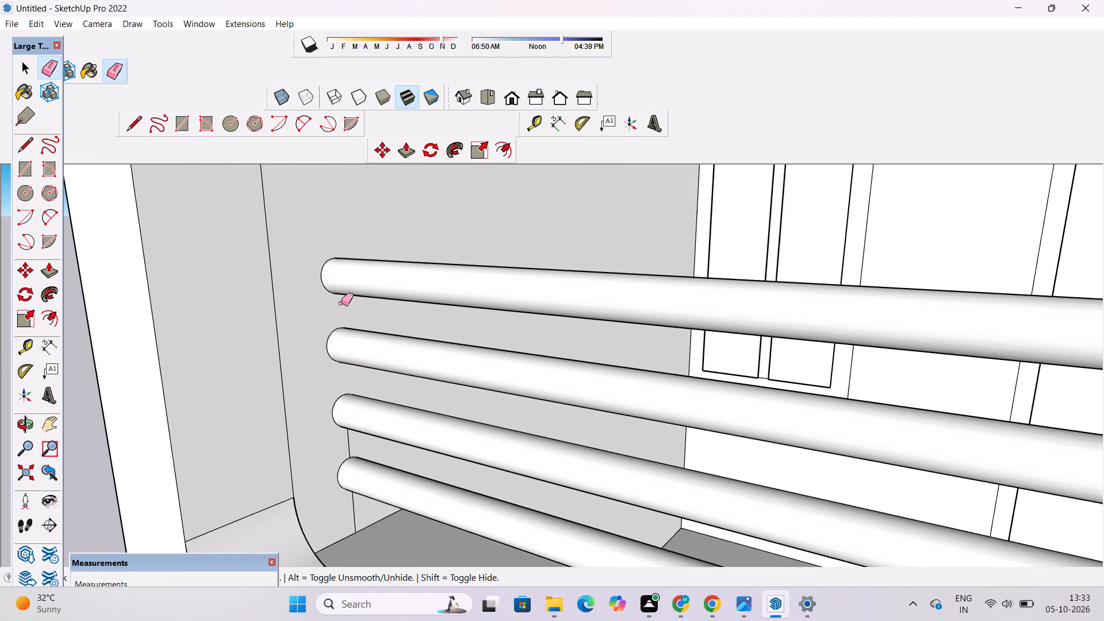
scroll(365, 448, up, 6)
drag(350, 444, 334, 446)
scroll(324, 329, down, 7)
scroll(328, 493, up, 6)
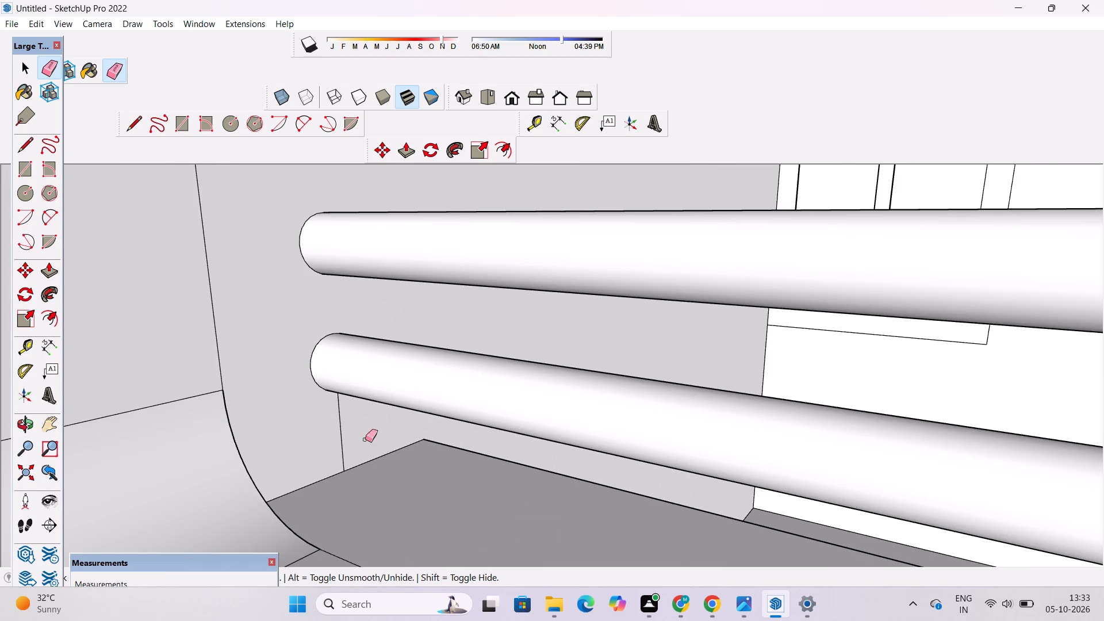
drag(357, 419, 332, 442)
scroll(275, 356, down, 20)
scroll(275, 356, down, 7)
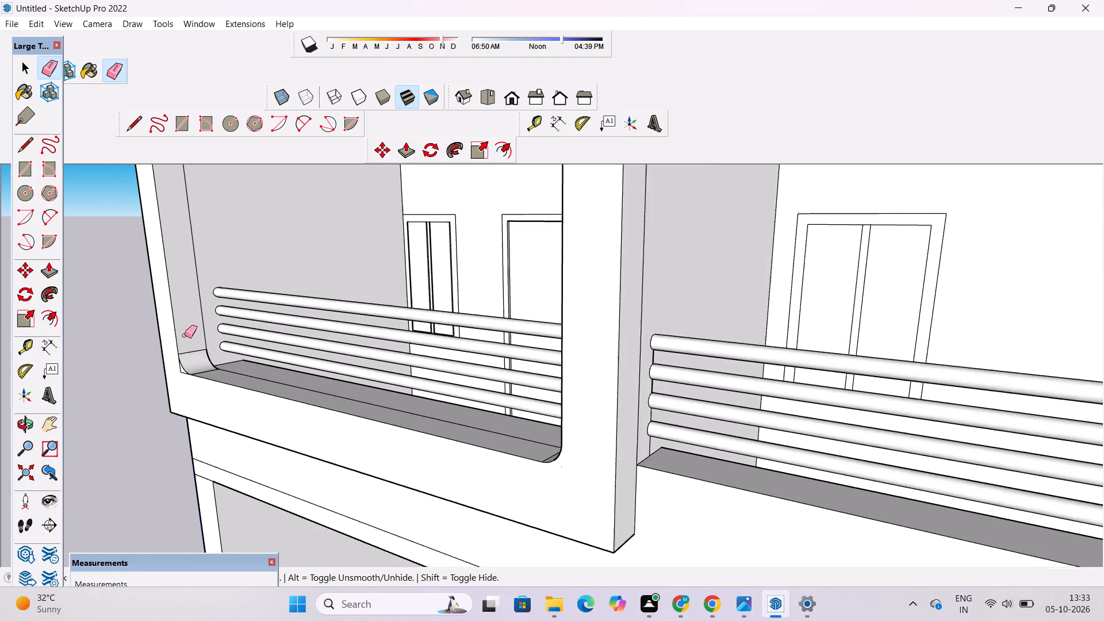
Erase the leftover vertical construction line segments between the bars at the left end of the square-cornered opening's railing.
scroll(185, 335, down, 1)
scroll(501, 383, up, 6)
scroll(439, 363, up, 3)
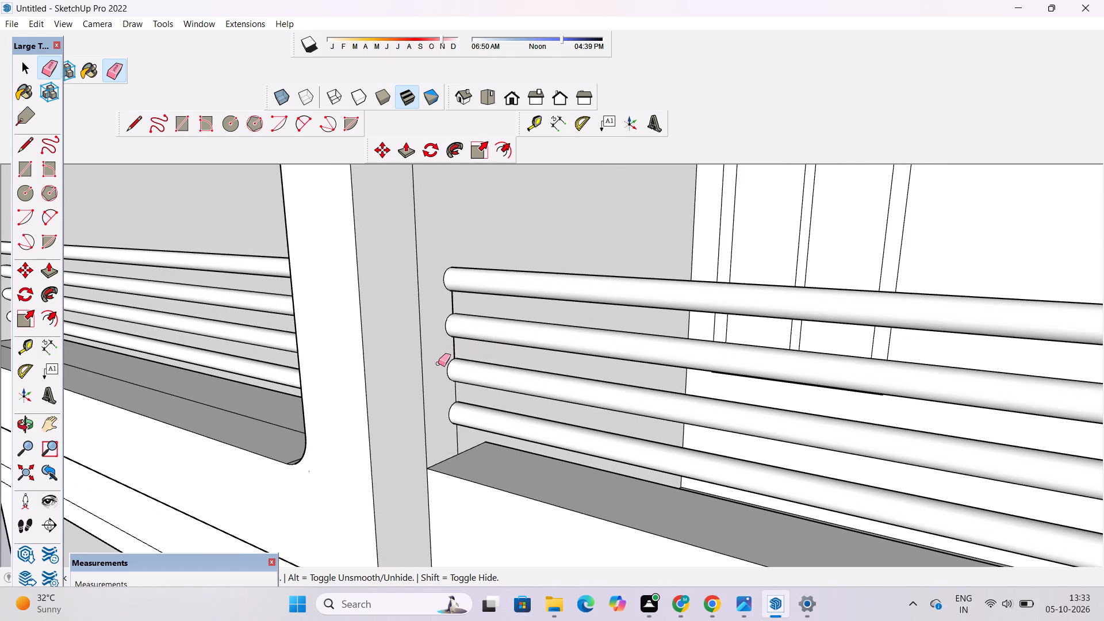
scroll(448, 313, up, 10)
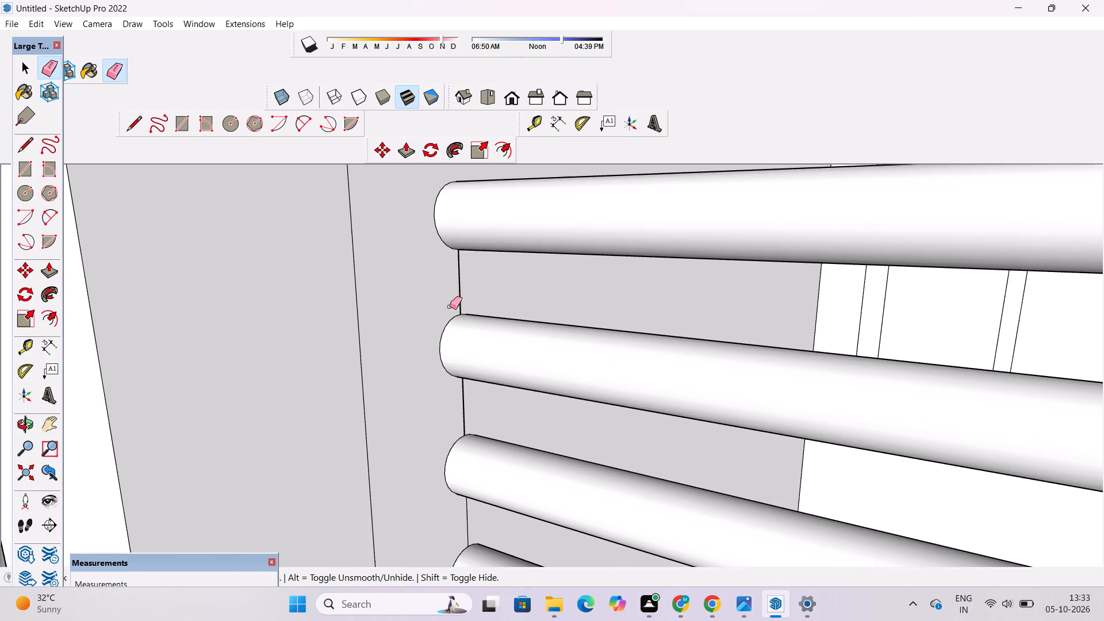
drag(463, 292, 454, 296)
drag(472, 397, 464, 407)
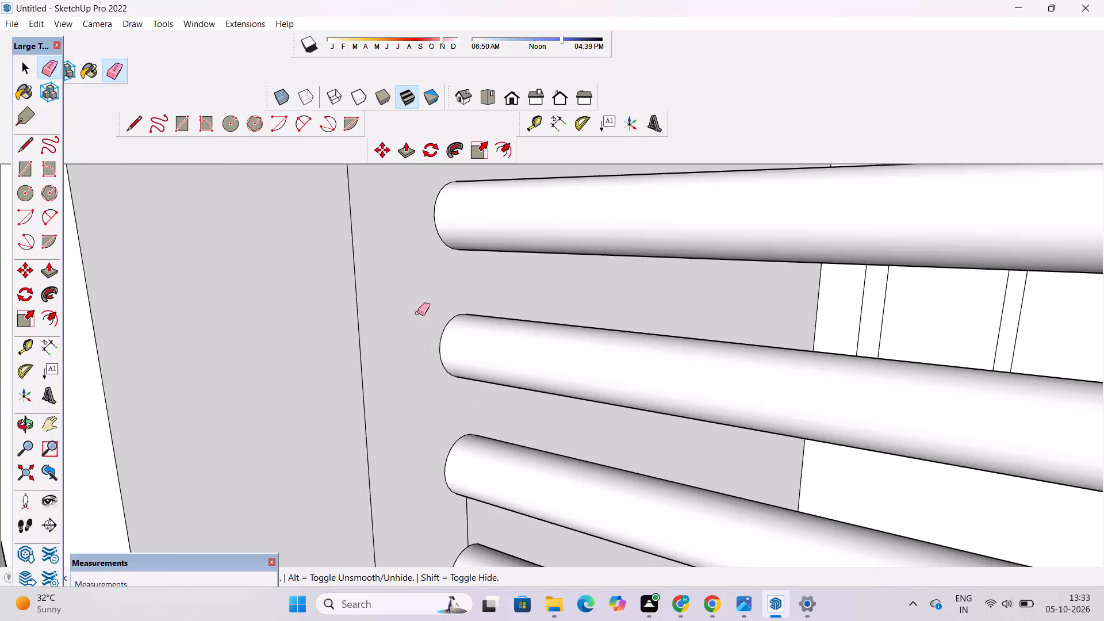
scroll(417, 313, down, 11)
scroll(415, 460, up, 12)
drag(494, 436, 474, 450)
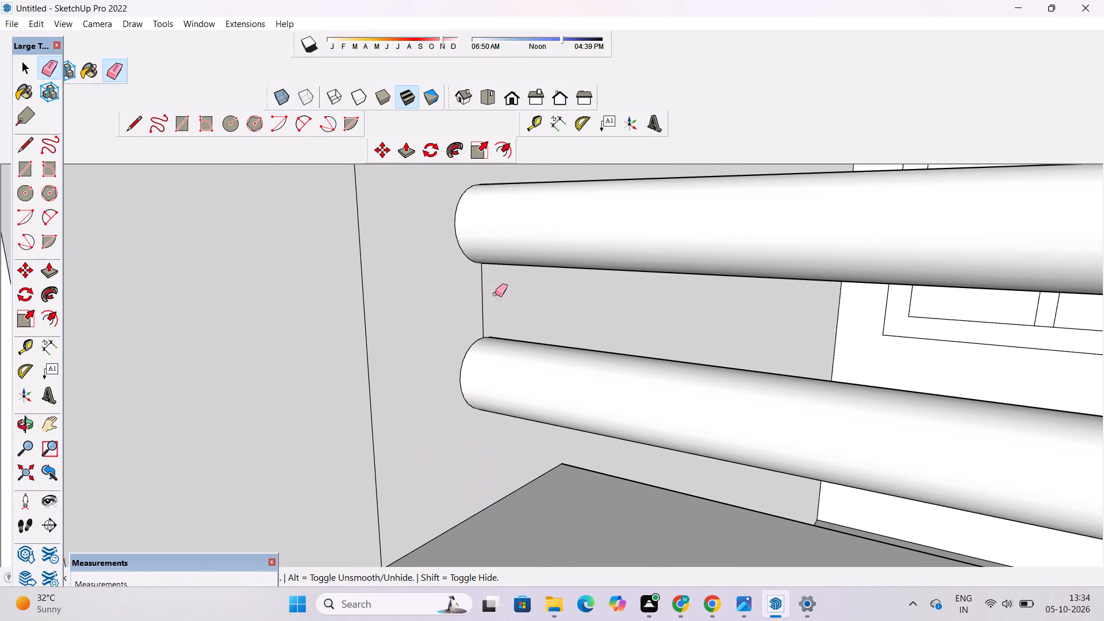
drag(492, 294, 481, 300)
Examine the bar ends of both balcony railings and the front facade for remaining construction lines.
key(o)
scroll(431, 313, down, 6)
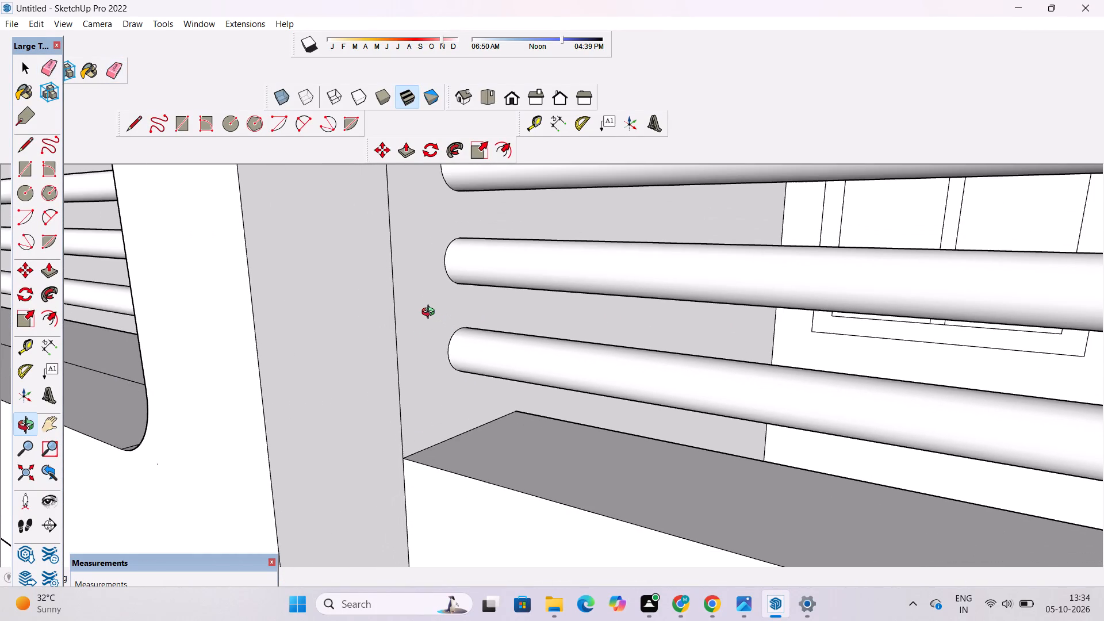
scroll(425, 315, up, 1)
shift+drag(426, 315, 423, 378)
scroll(391, 333, down, 9)
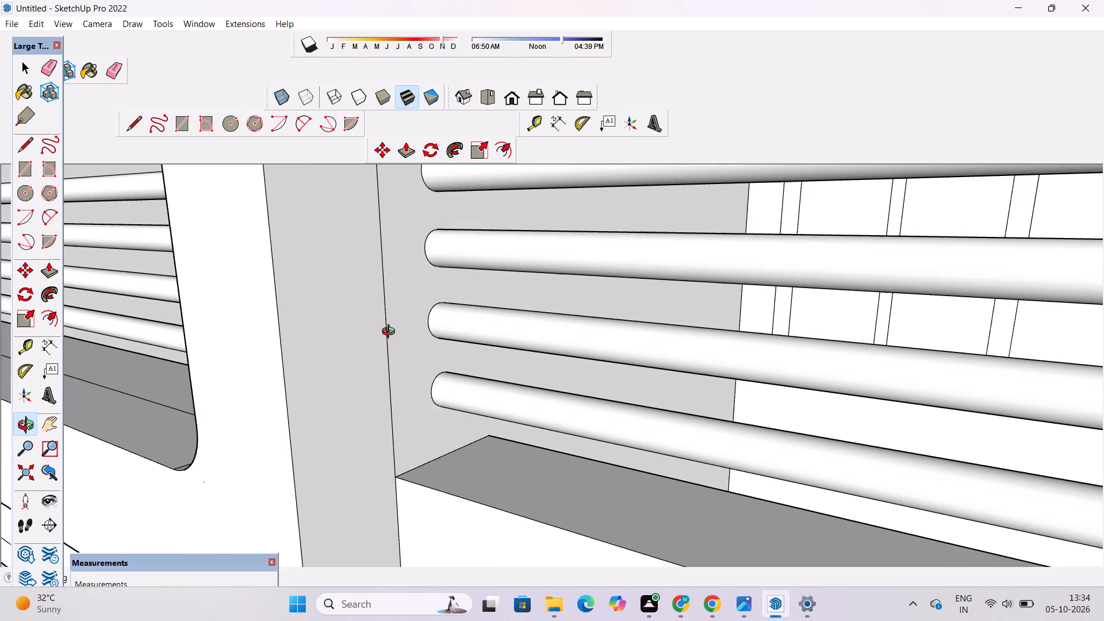
scroll(391, 333, down, 2)
drag(283, 375, 531, 373)
shift+drag(627, 346, 384, 382)
scroll(385, 375, down, 4)
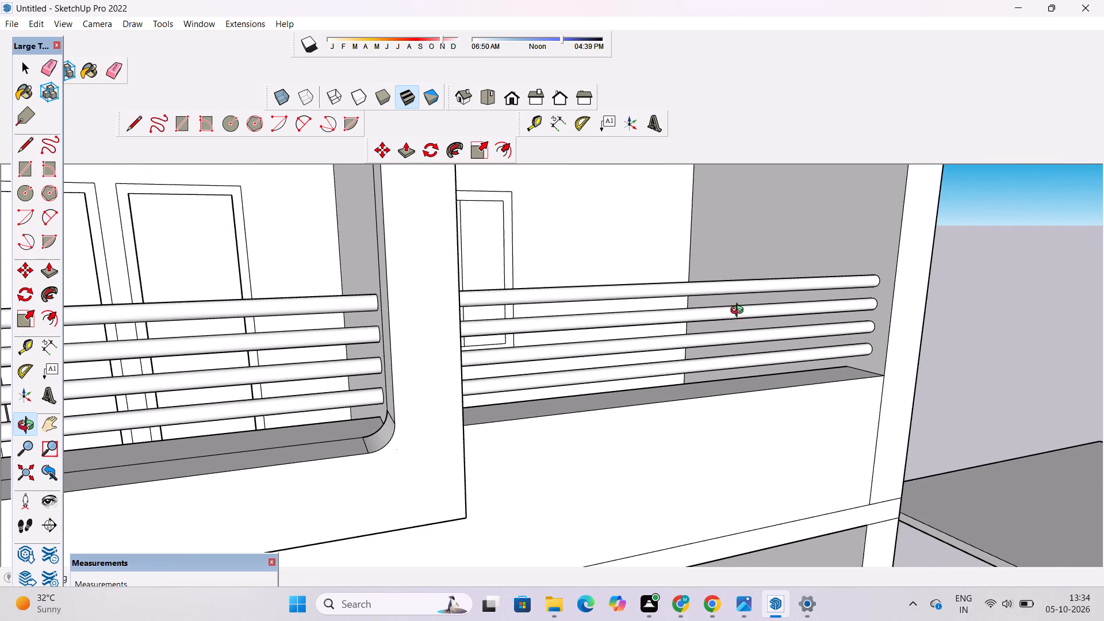
drag(745, 319, 546, 335)
scroll(500, 328, down, 4)
shift+drag(492, 335, 519, 367)
scroll(513, 362, down, 3)
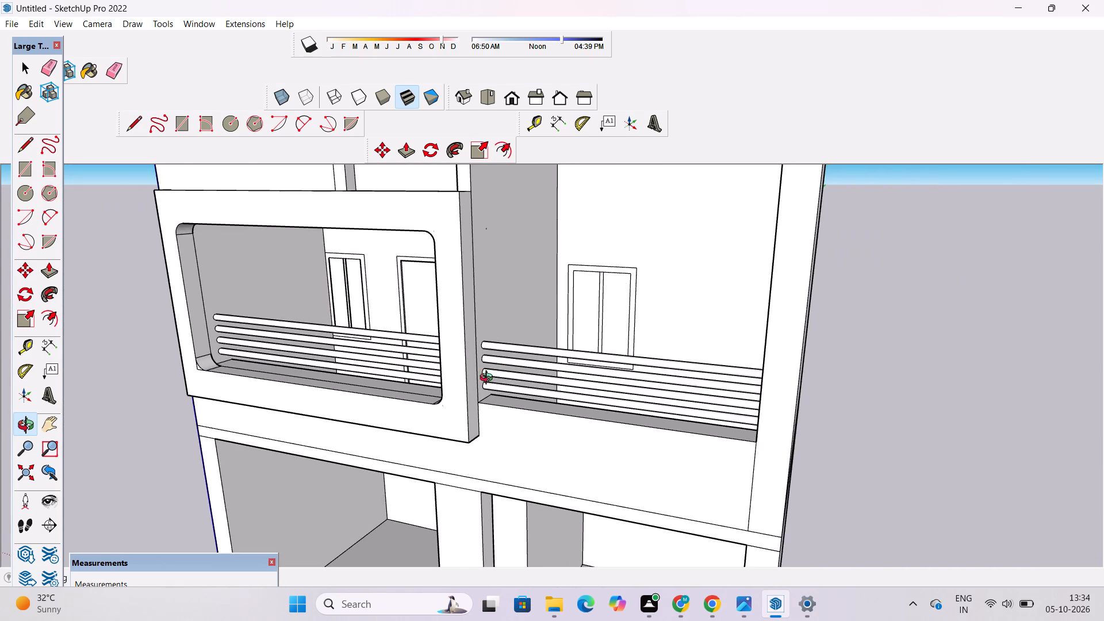
drag(472, 386, 483, 347)
scroll(459, 347, up, 4)
shift+drag(459, 348, 458, 375)
scroll(436, 381, down, 5)
drag(397, 389, 543, 373)
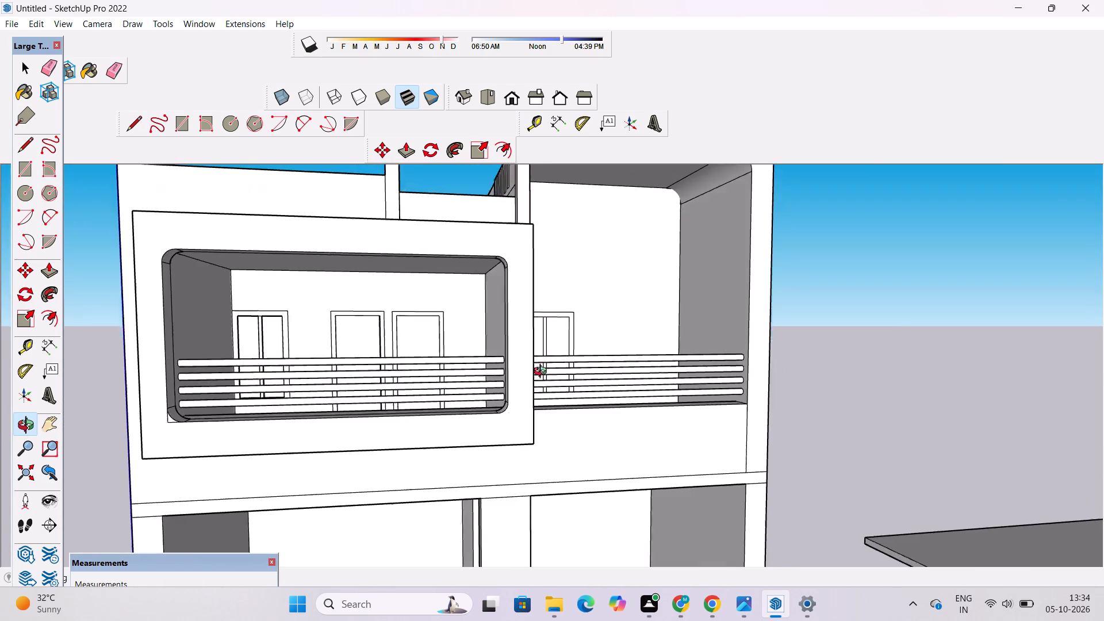
drag(543, 373, 544, 373)
Draw a 1.5' vertical line up the terrace frame post's side face from the midpoint of its base edge on the front parapet.
scroll(550, 365, down, 5)
drag(567, 346, 560, 463)
scroll(350, 299, up, 3)
drag(353, 299, 427, 317)
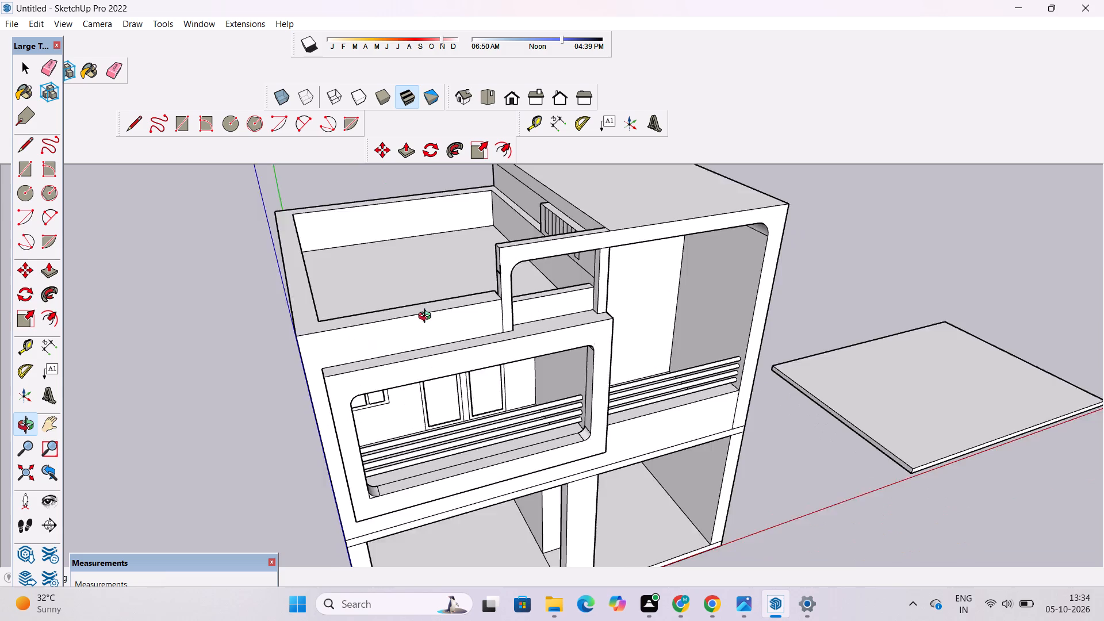
drag(427, 317, 580, 335)
scroll(538, 320, up, 5)
drag(545, 326, 633, 333)
scroll(645, 328, up, 10)
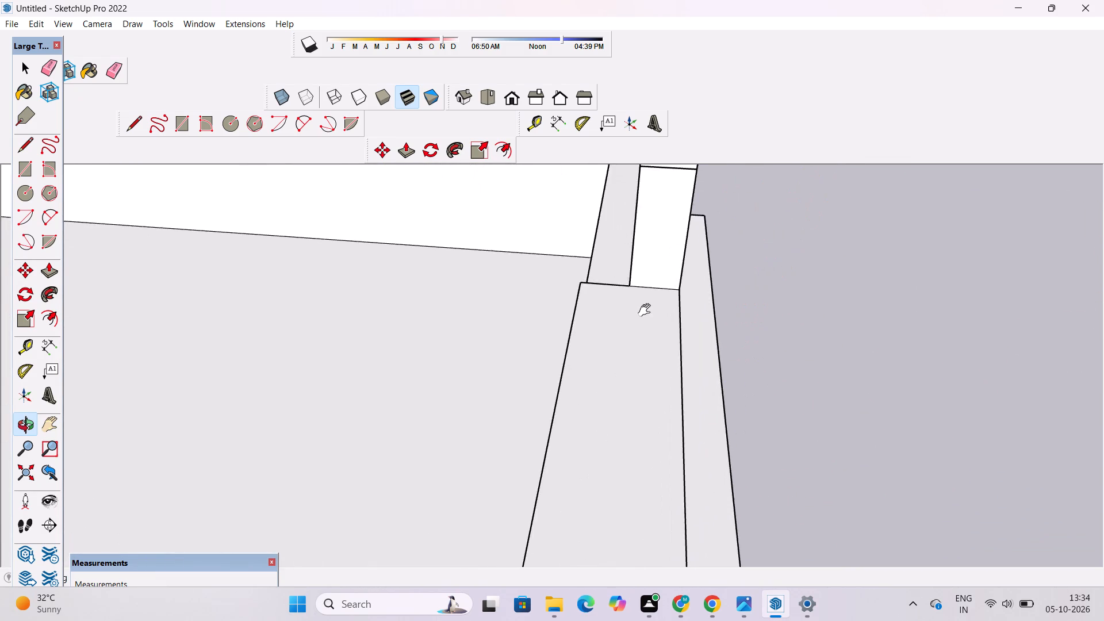
shift+drag(647, 310, 576, 362)
drag(575, 362, 595, 359)
key(l)
scroll(605, 316, up, 4)
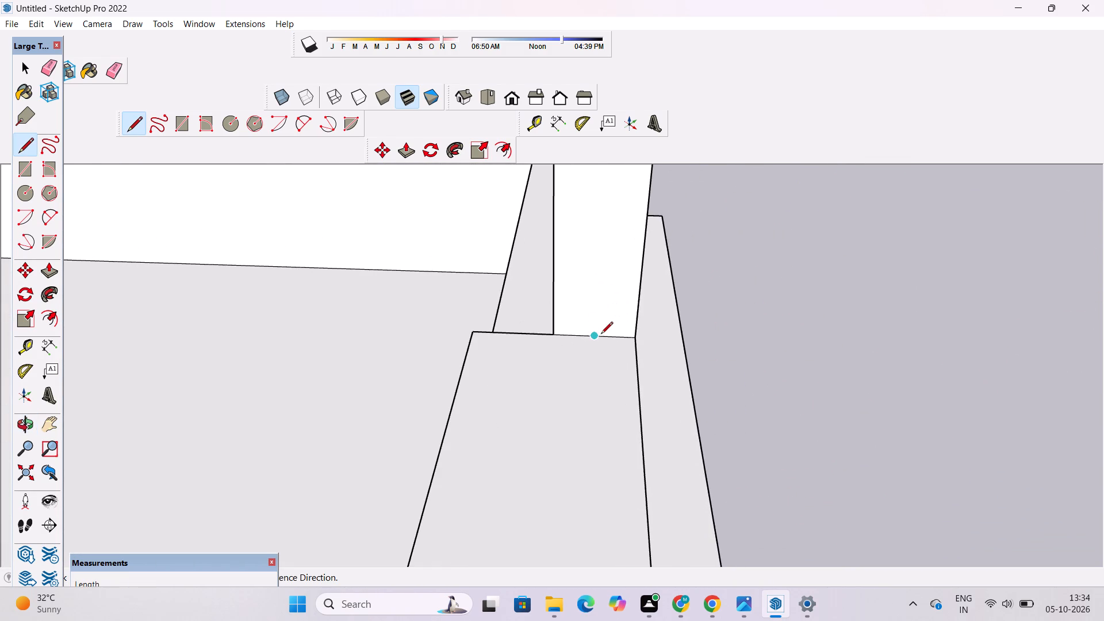
click(595, 337)
scroll(593, 336, down, 4)
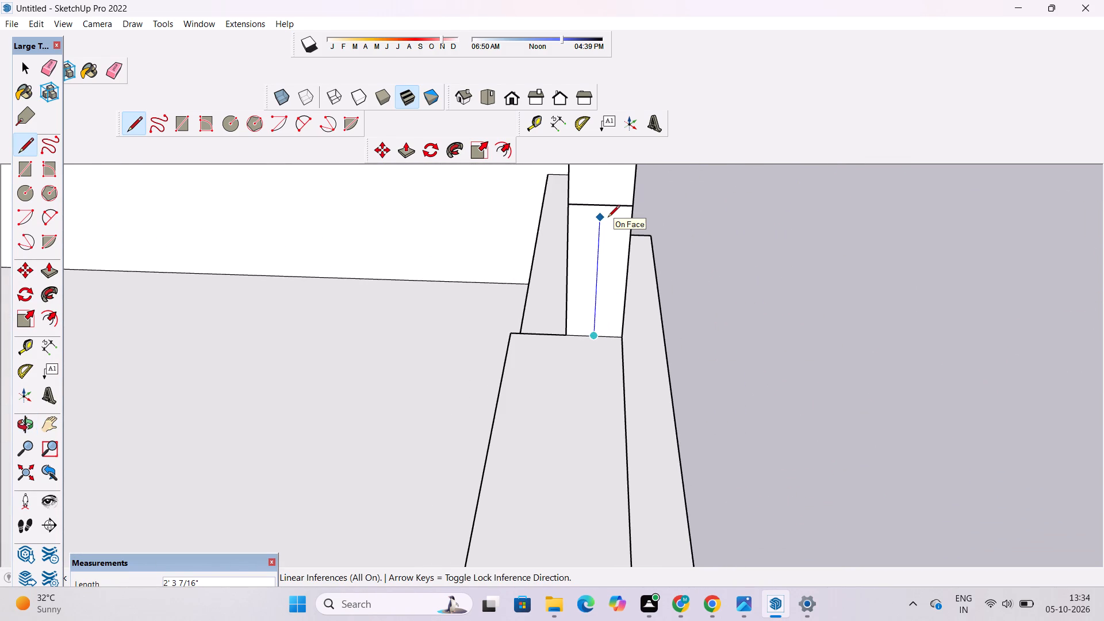
text(1.5')
key(Return)
Draw a line about 20' long from the vertical line's top, parallel to the red axis above the front parapet and past its corner.
key(o)
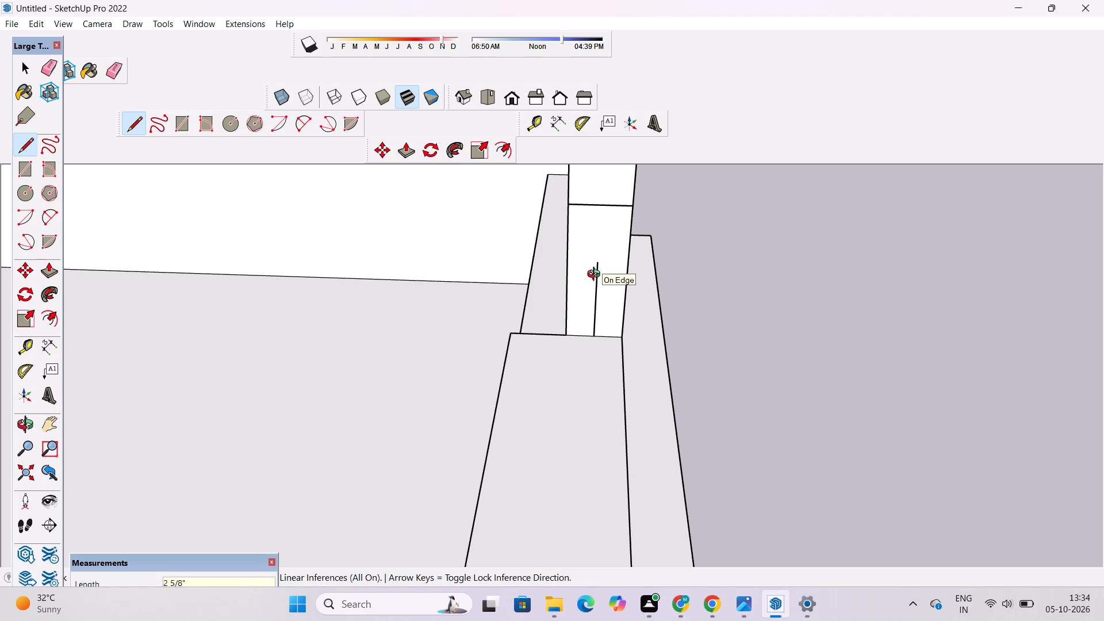
drag(724, 316, 409, 312)
scroll(405, 310, down, 6)
shift+drag(386, 309, 757, 283)
scroll(759, 281, down, 4)
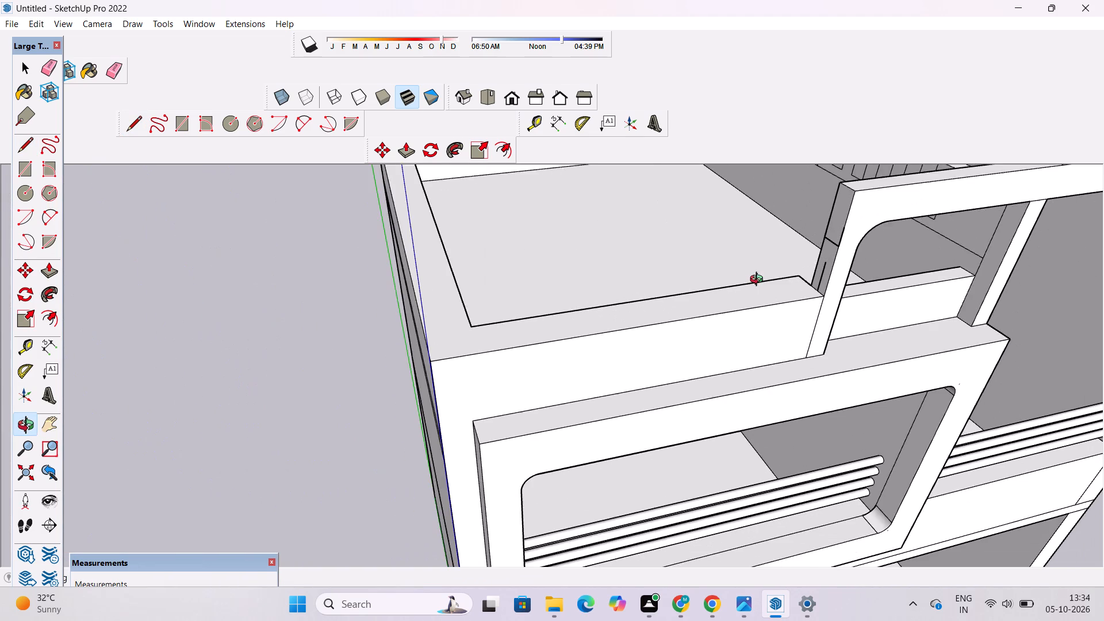
drag(787, 283, 791, 300)
scroll(817, 279, up, 4)
key(l)
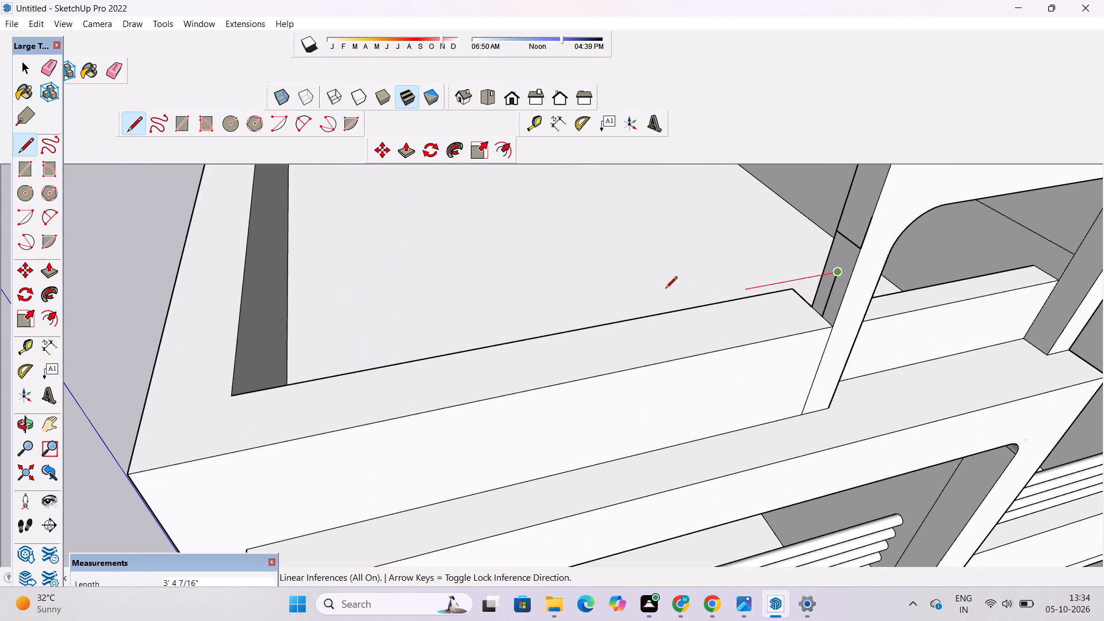
scroll(651, 294, down, 5)
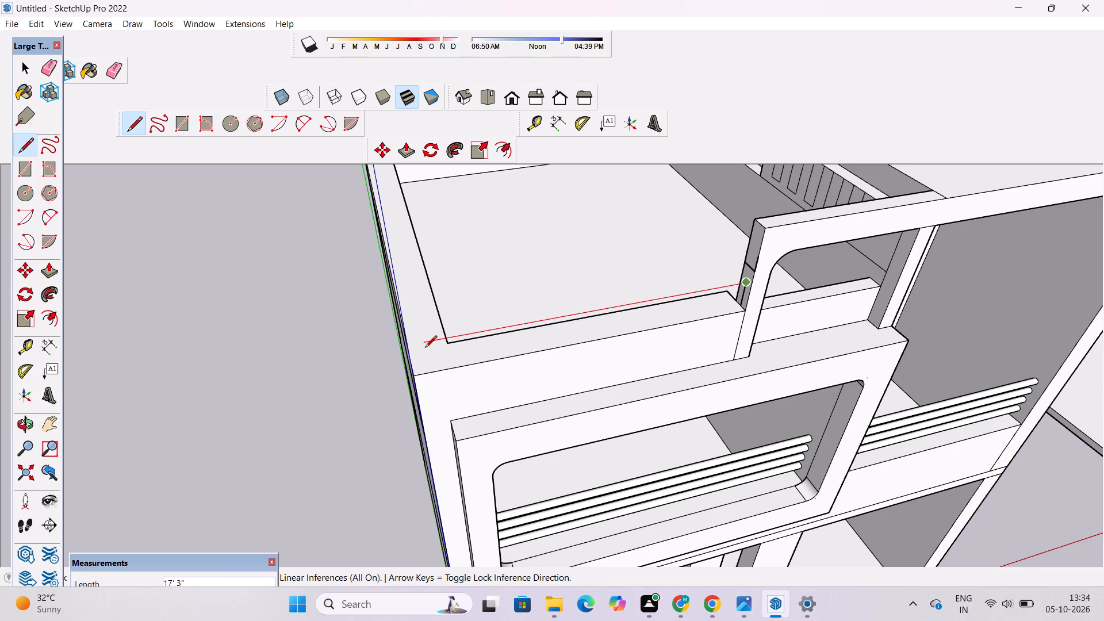
scroll(425, 359, up, 4)
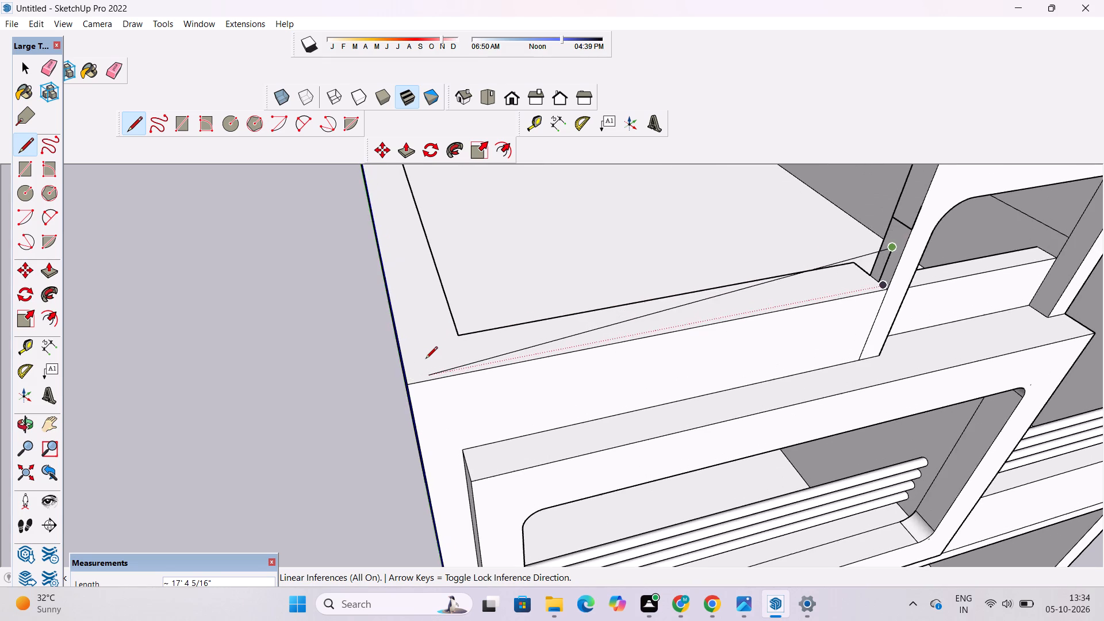
scroll(425, 359, down, 4)
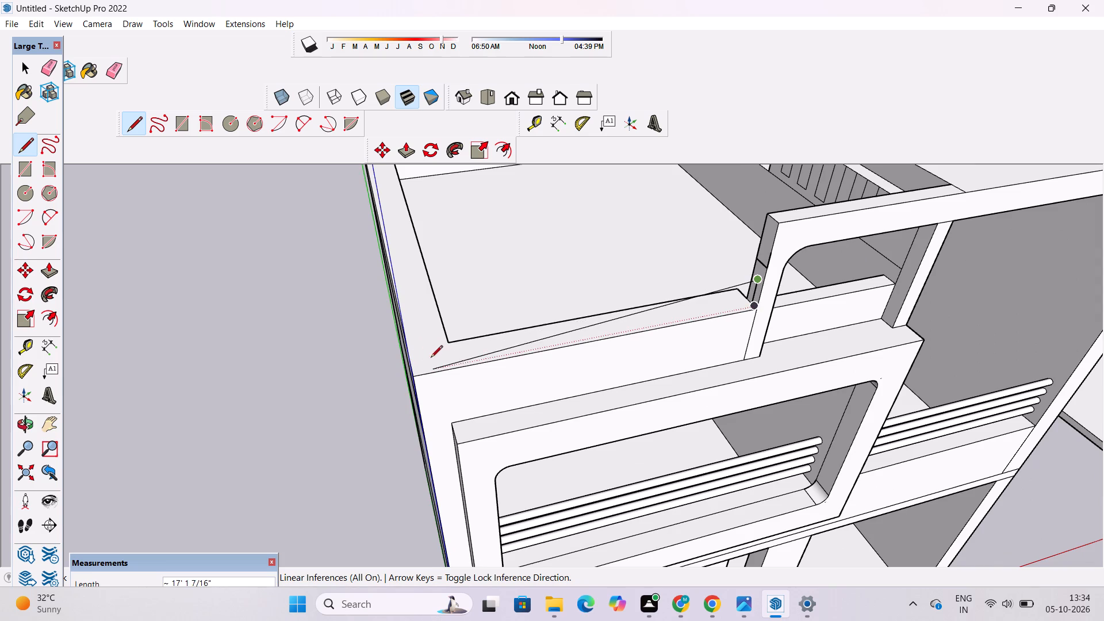
scroll(432, 379, down, 6)
scroll(446, 340, up, 3)
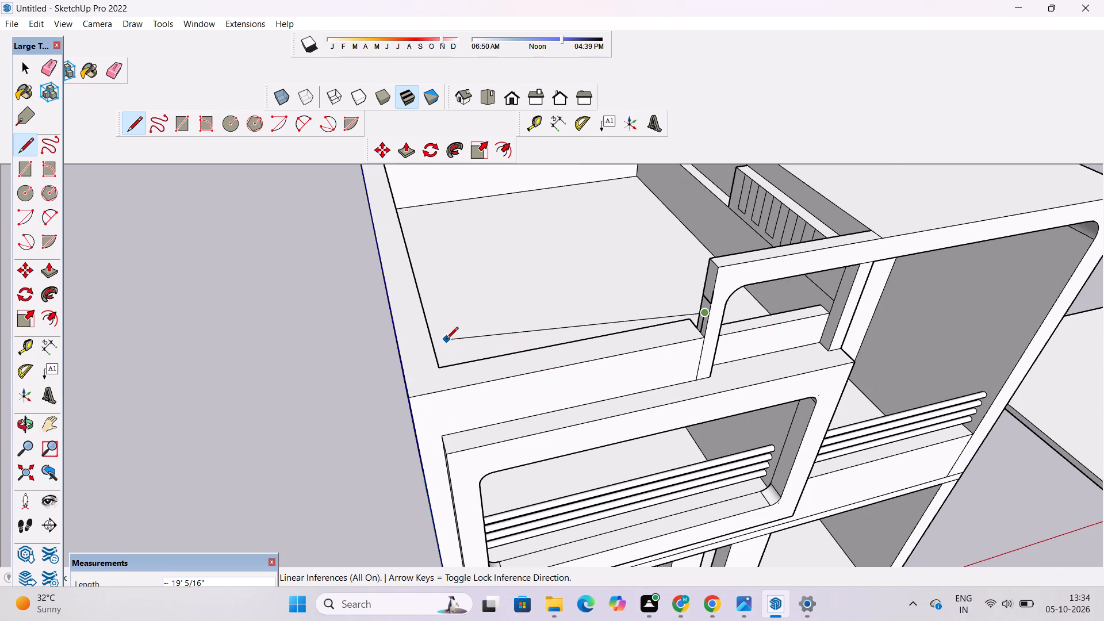
scroll(424, 342, down, 9)
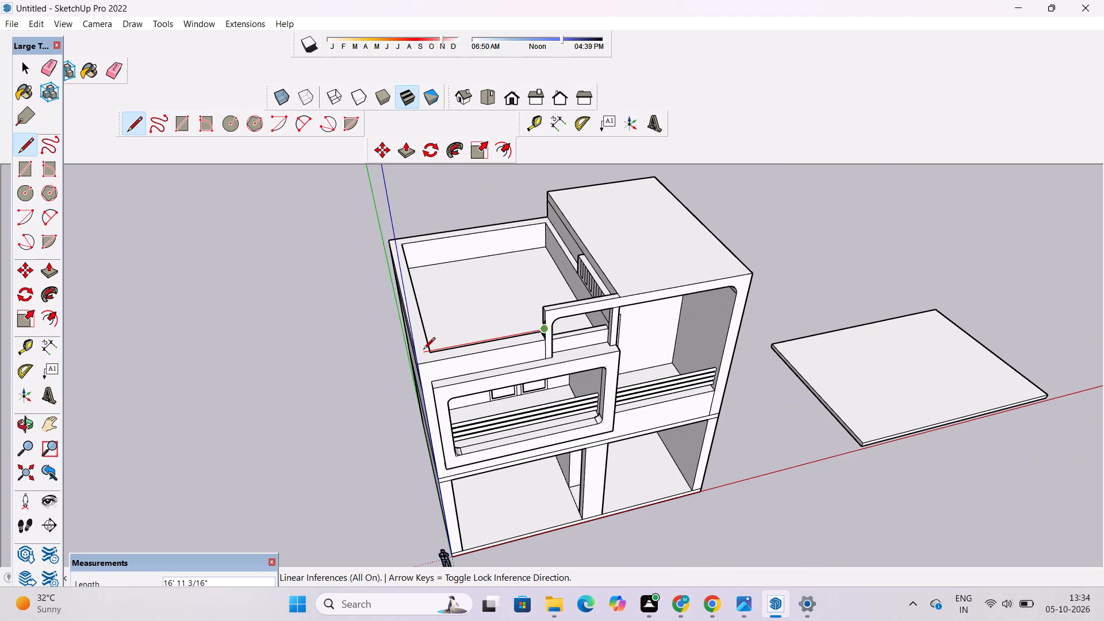
scroll(423, 348, down, 4)
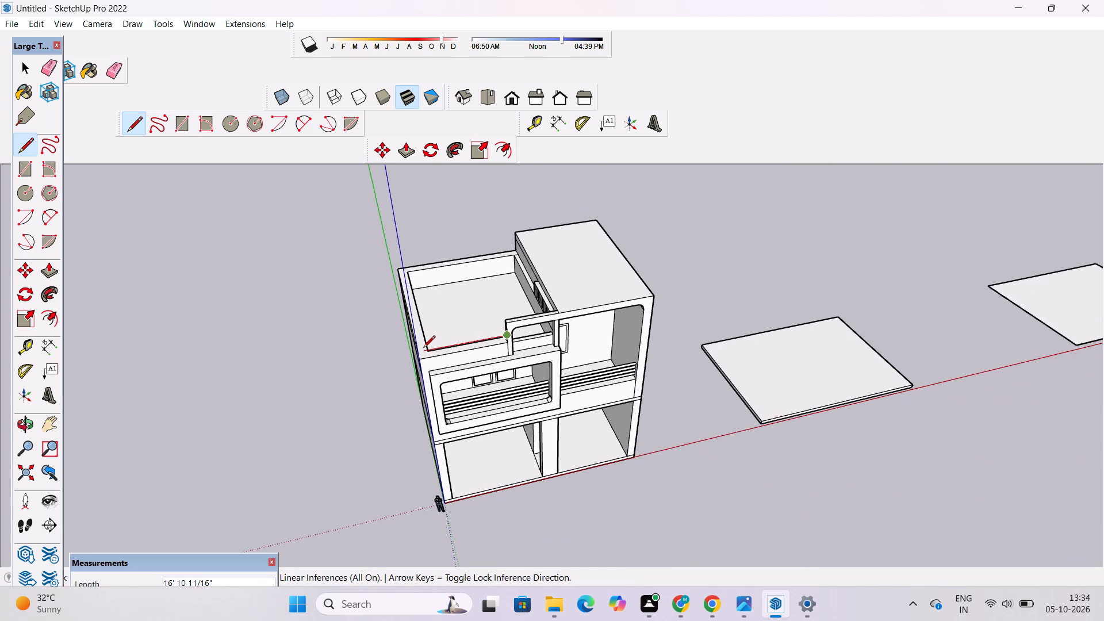
scroll(423, 348, up, 13)
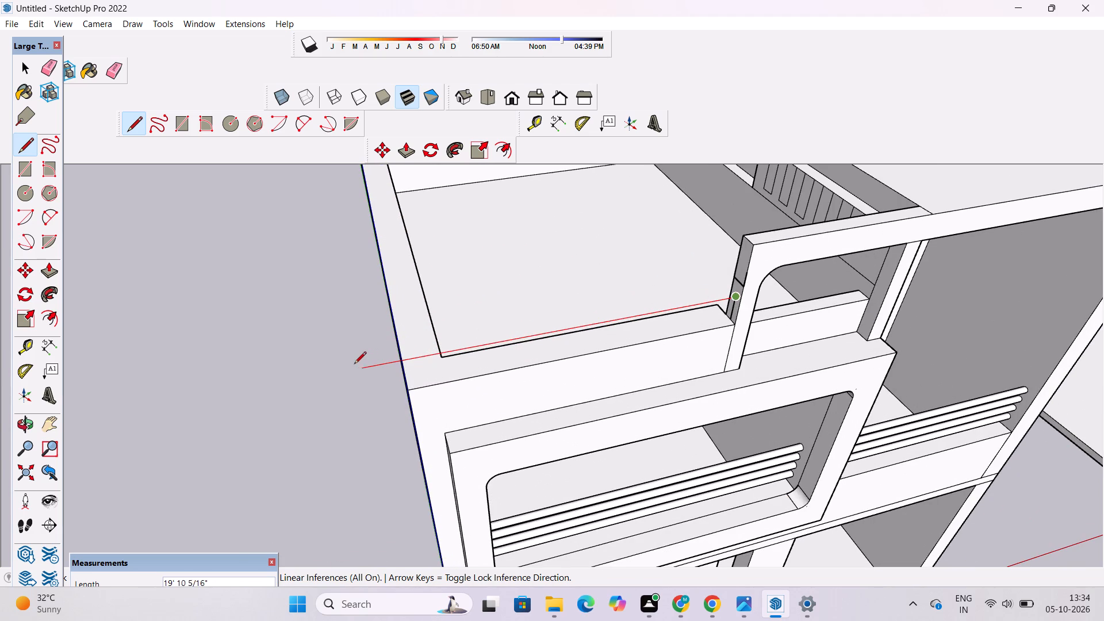
click(344, 366)
key(space)
Draw a 2' line parallel to the red axis from the terrace parapet's rear inner corner to its side outer edge.
text(o)
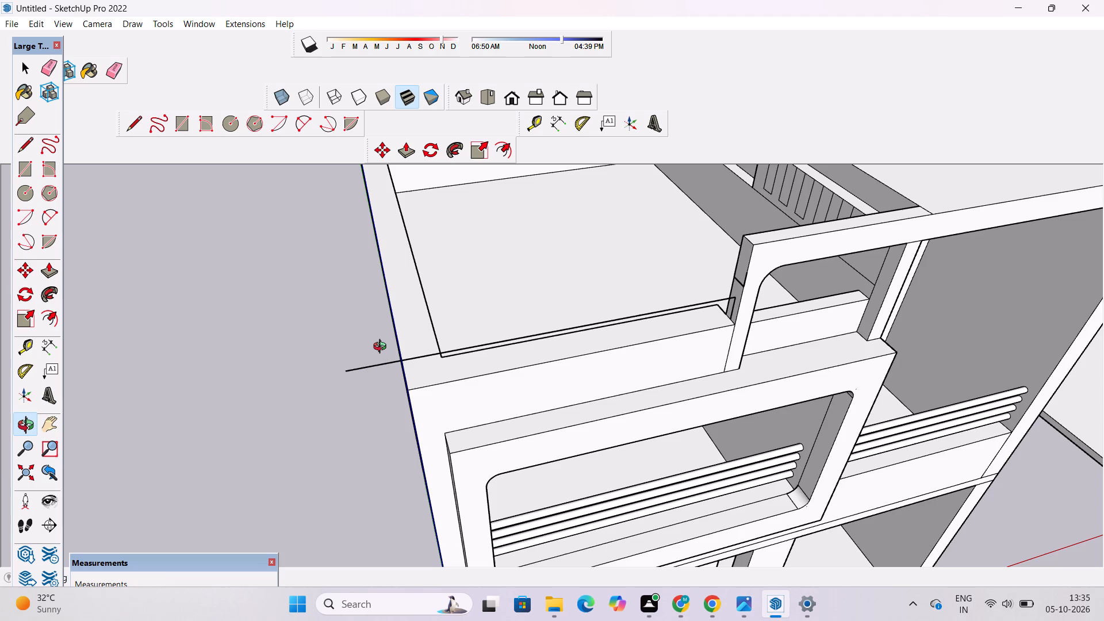
scroll(382, 345, down, 3)
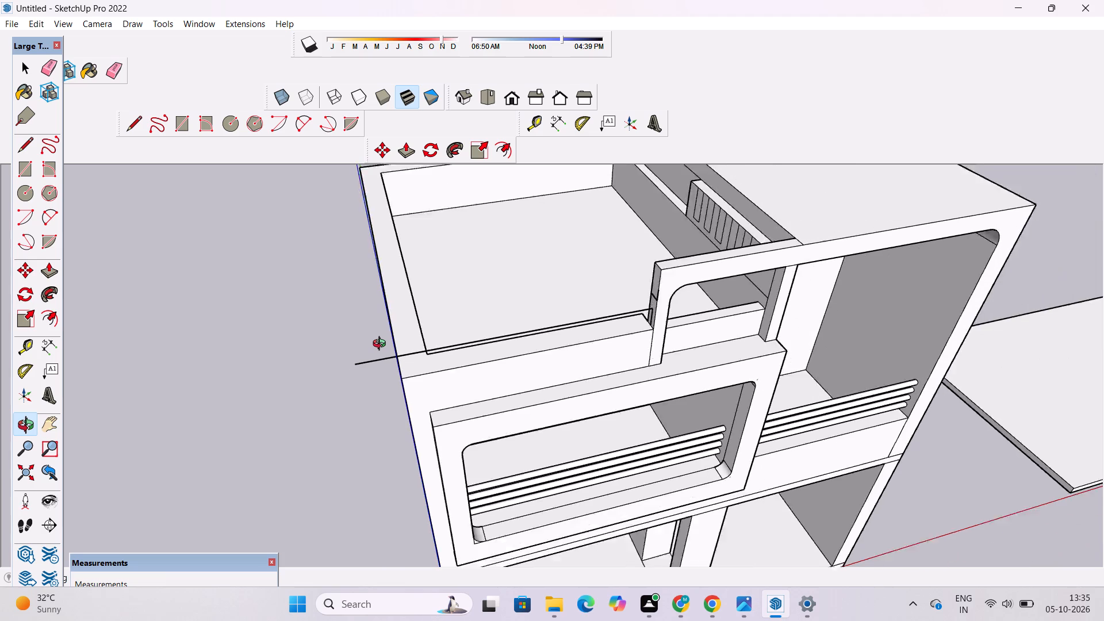
scroll(382, 345, down, 2)
scroll(368, 342, up, 3)
drag(365, 349, 653, 424)
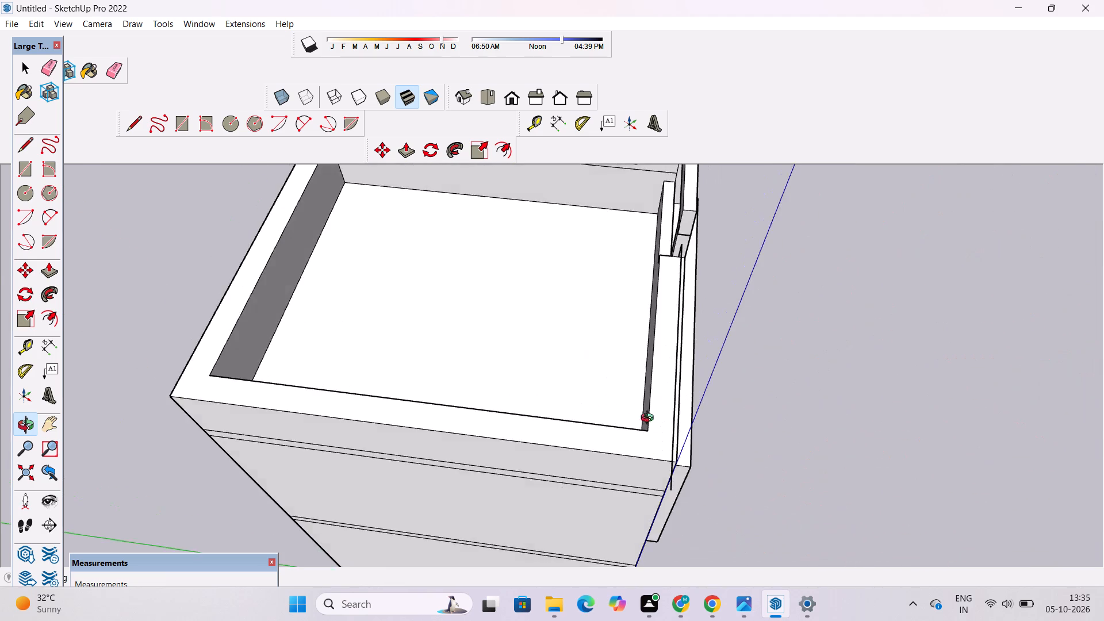
scroll(523, 400, down, 4)
drag(363, 417, 467, 436)
shift+drag(371, 432, 381, 392)
drag(381, 386, 397, 426)
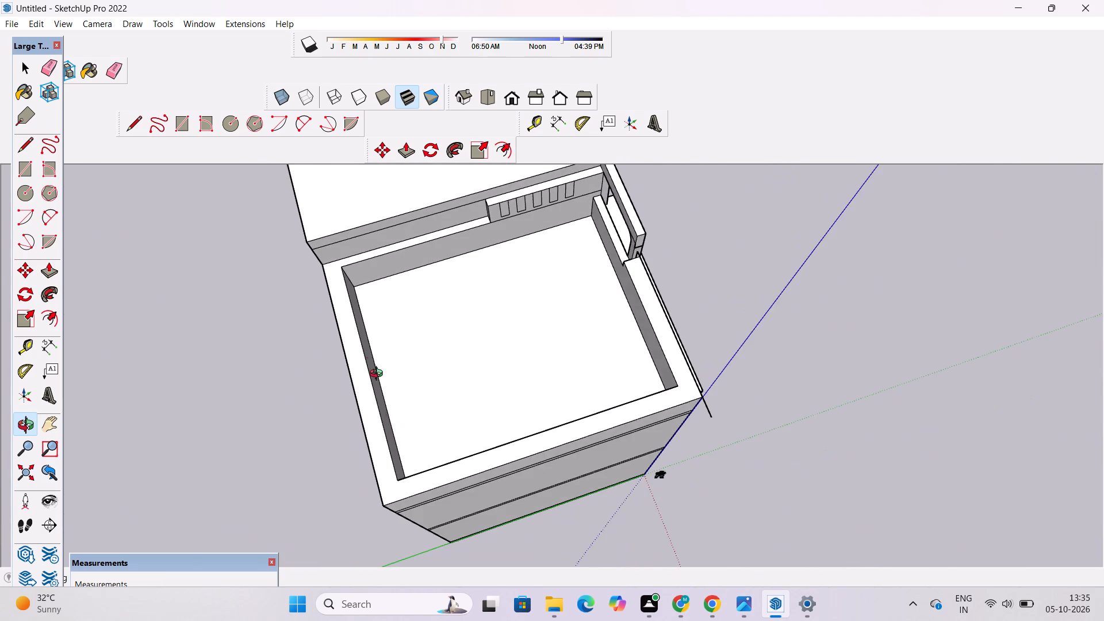
scroll(373, 363, up, 2)
shift+drag(370, 363, 444, 343)
key(l)
scroll(409, 231, up, 4)
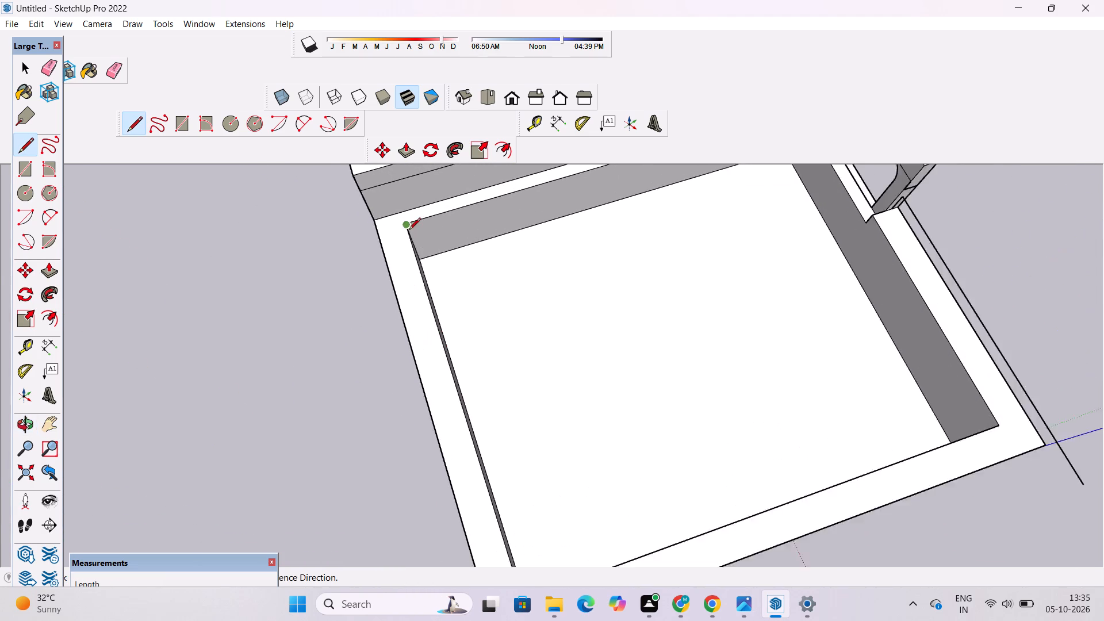
scroll(389, 223, up, 3)
scroll(386, 211, down, 11)
scroll(412, 393, up, 3)
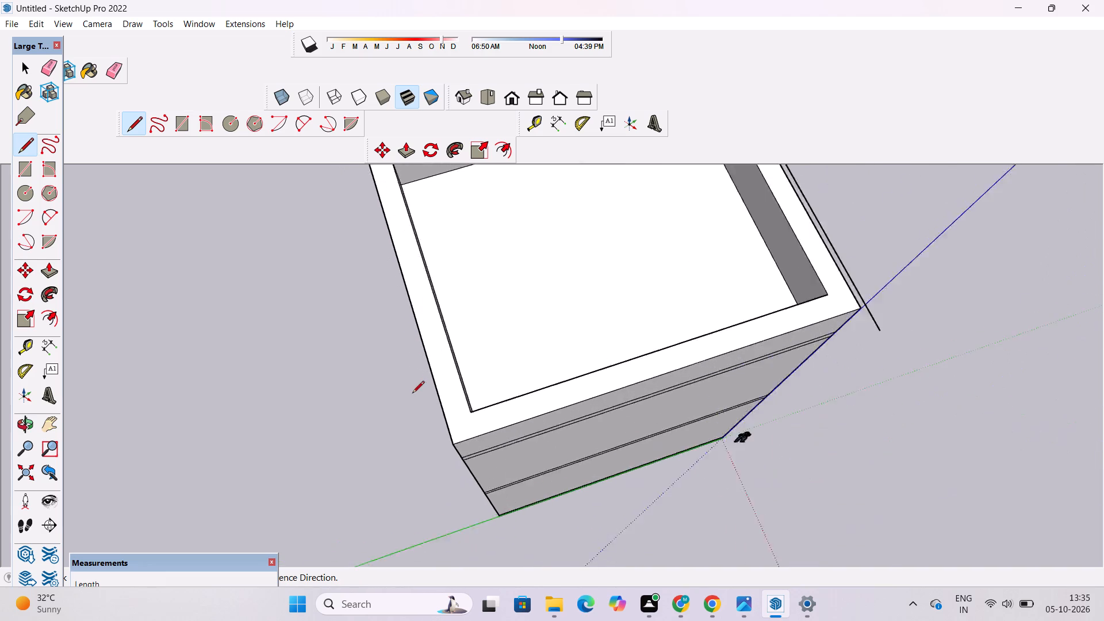
scroll(412, 394, up, 2)
scroll(378, 353, down, 3)
scroll(466, 424, up, 9)
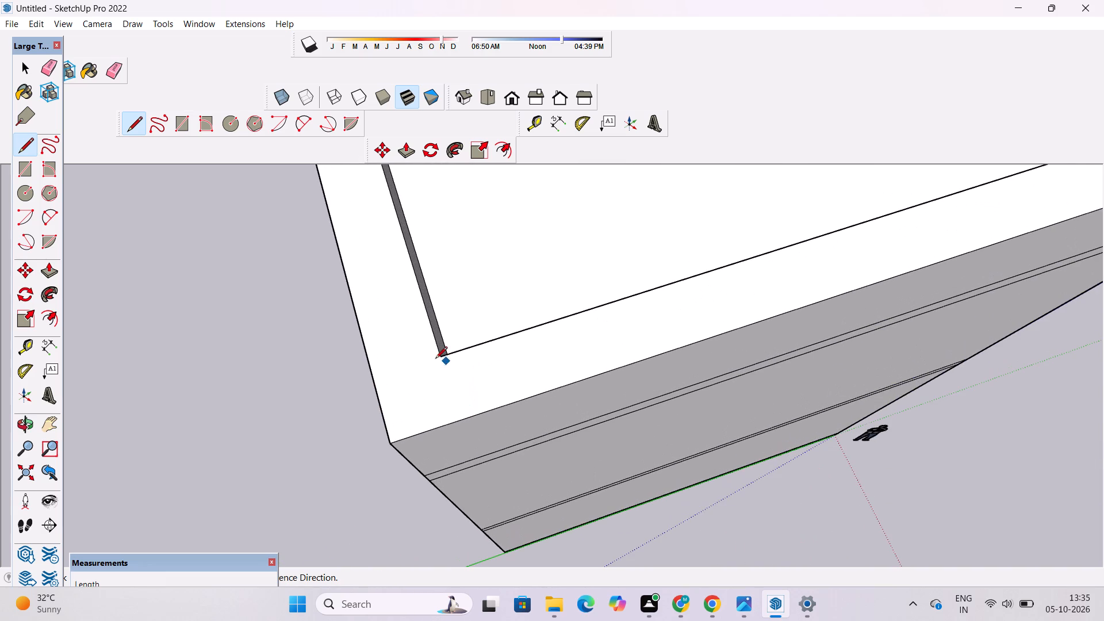
click(439, 358)
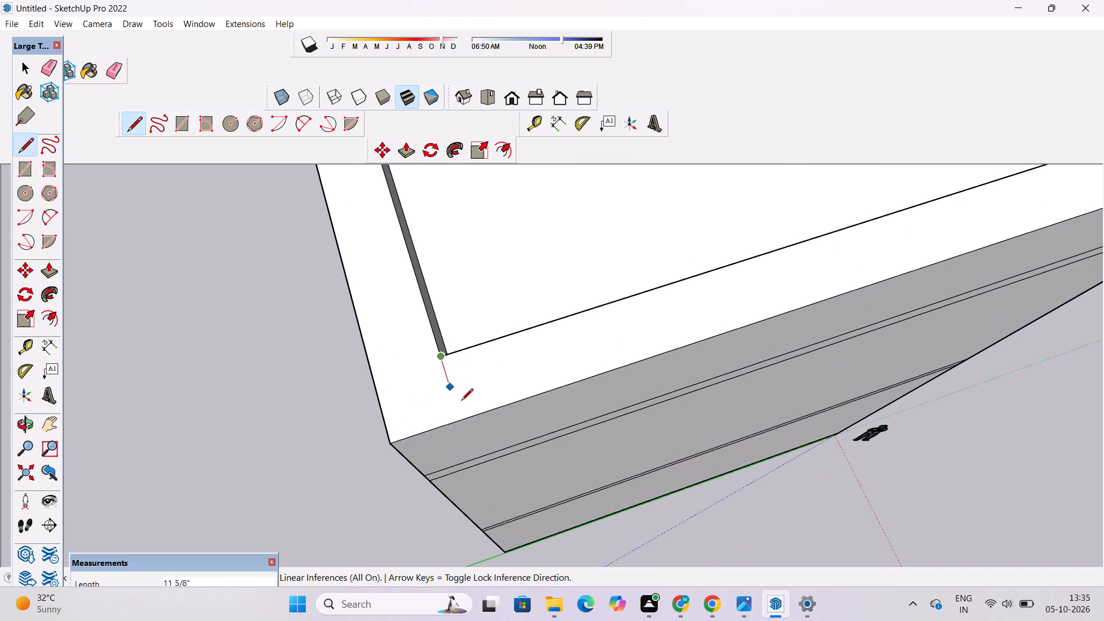
click(464, 421)
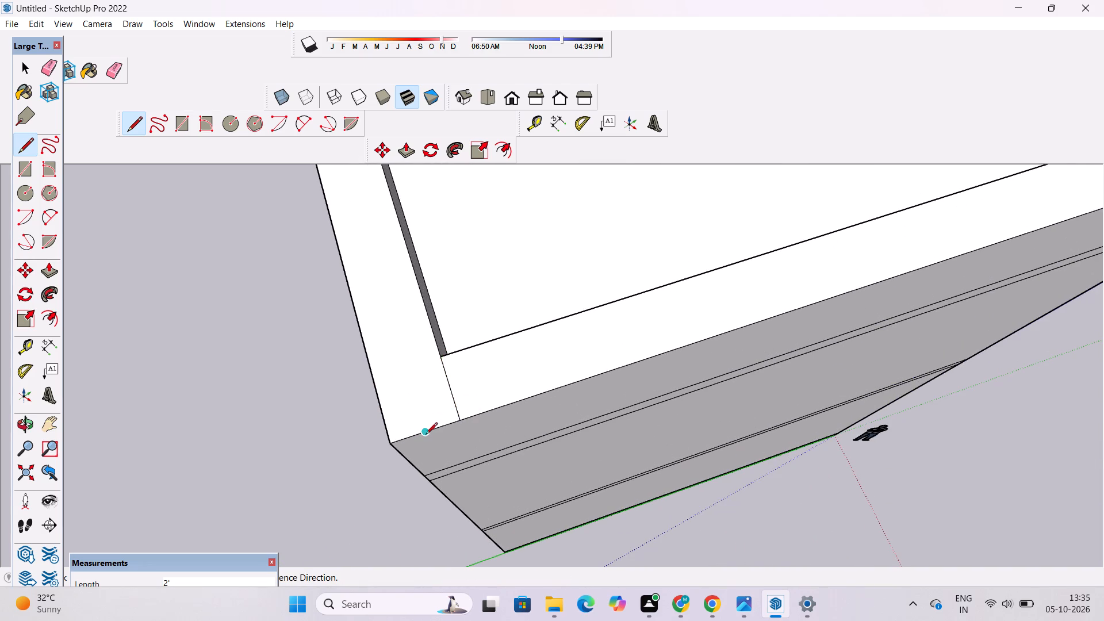
Draw a 29' centre line along the rear parapet's top, starting at the midpoint of the corner's outer edge segment.
click(425, 434)
scroll(425, 434, down, 14)
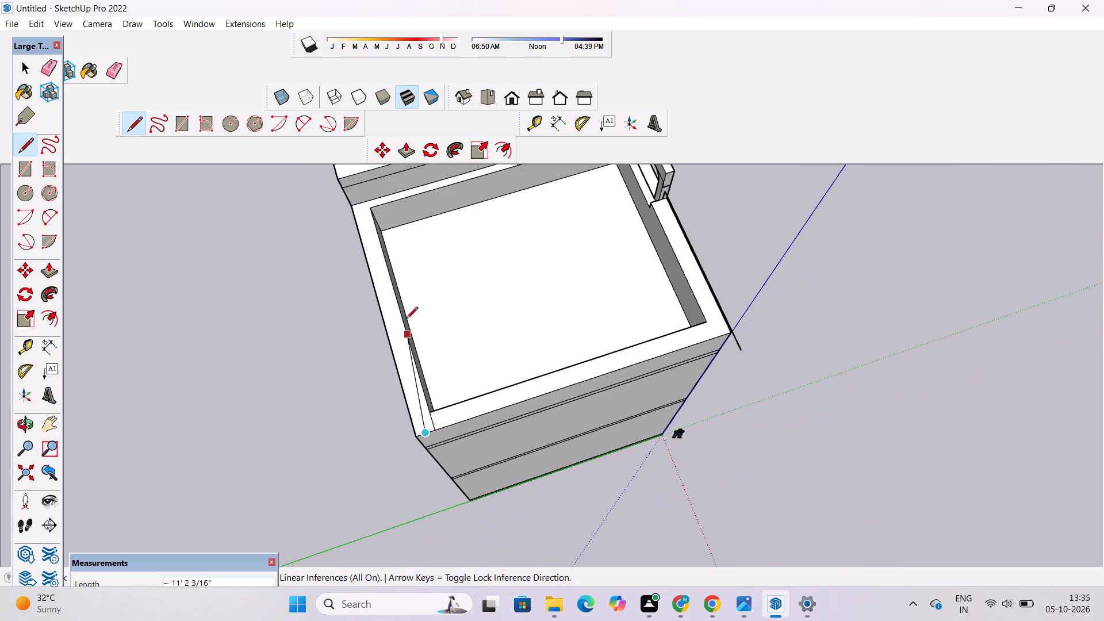
scroll(369, 229, up, 6)
click(354, 182)
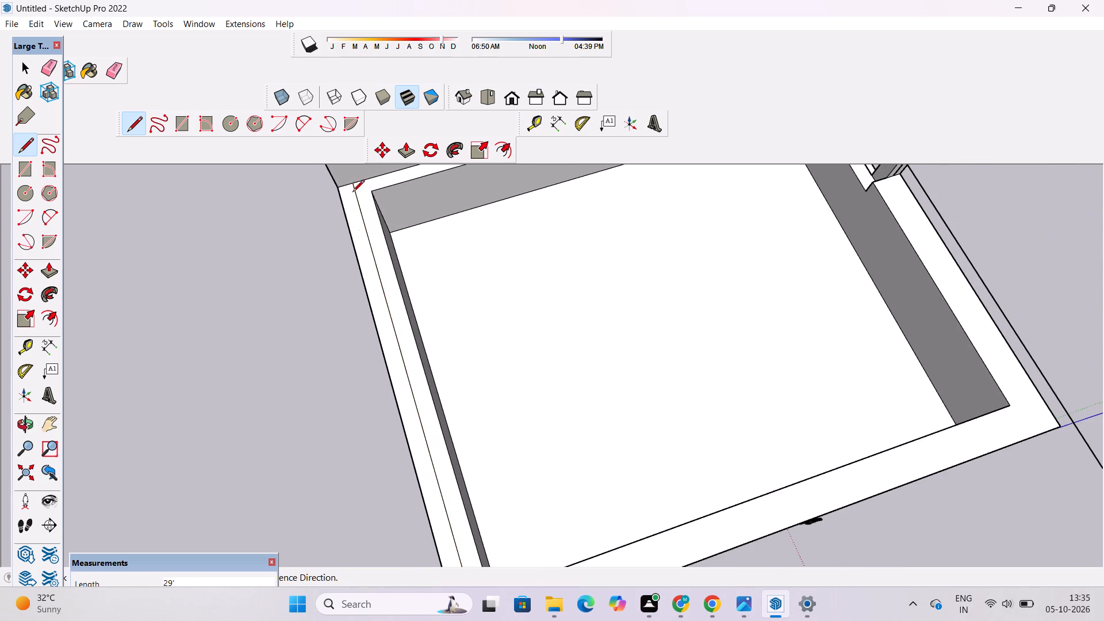
Draw a 2' line parallel to the green axis from the same rear inner corner to the rear parapet's outer edge.
scroll(348, 297, down, 11)
scroll(365, 337, up, 19)
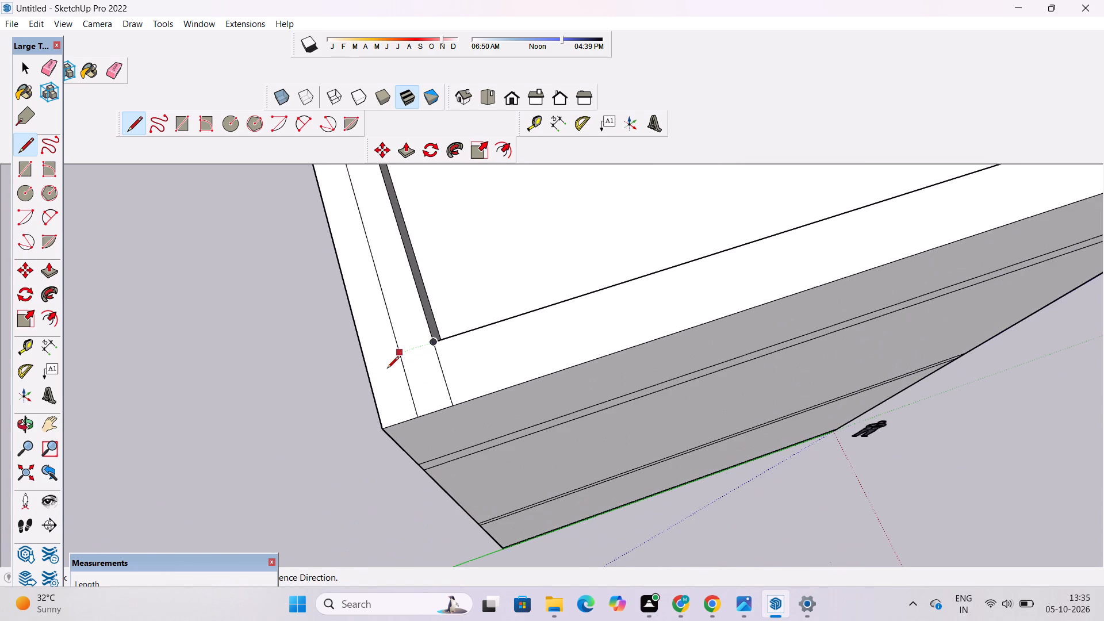
click(434, 342)
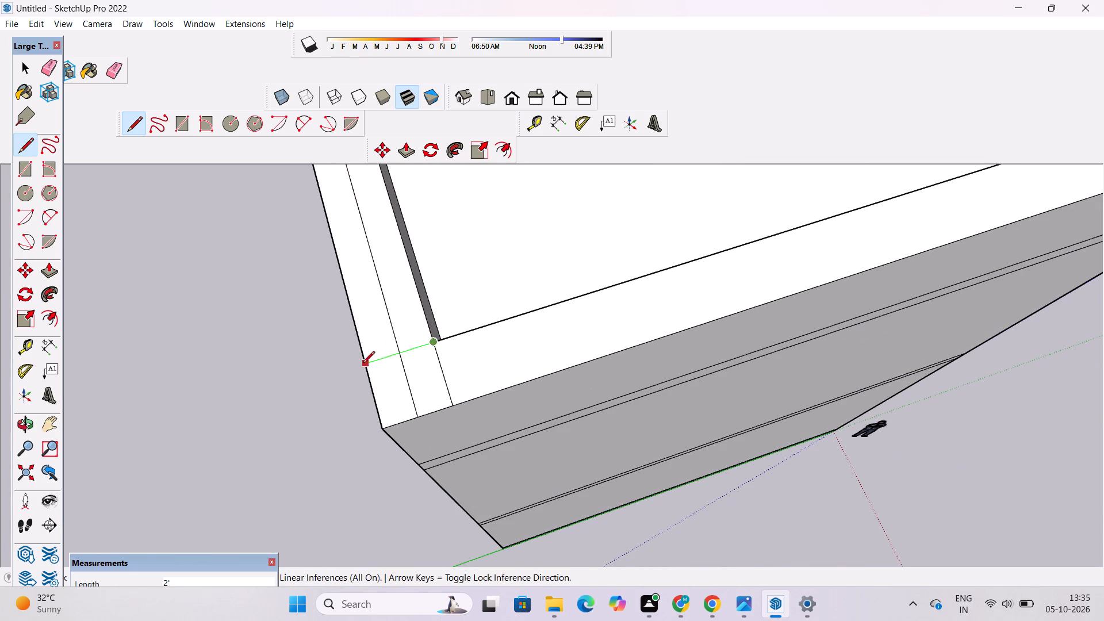
click(363, 365)
Draw a 35' centre line along the side parapet's top, from the rear corner segment's midpoint to the front outer edge.
click(374, 396)
scroll(374, 396, down, 12)
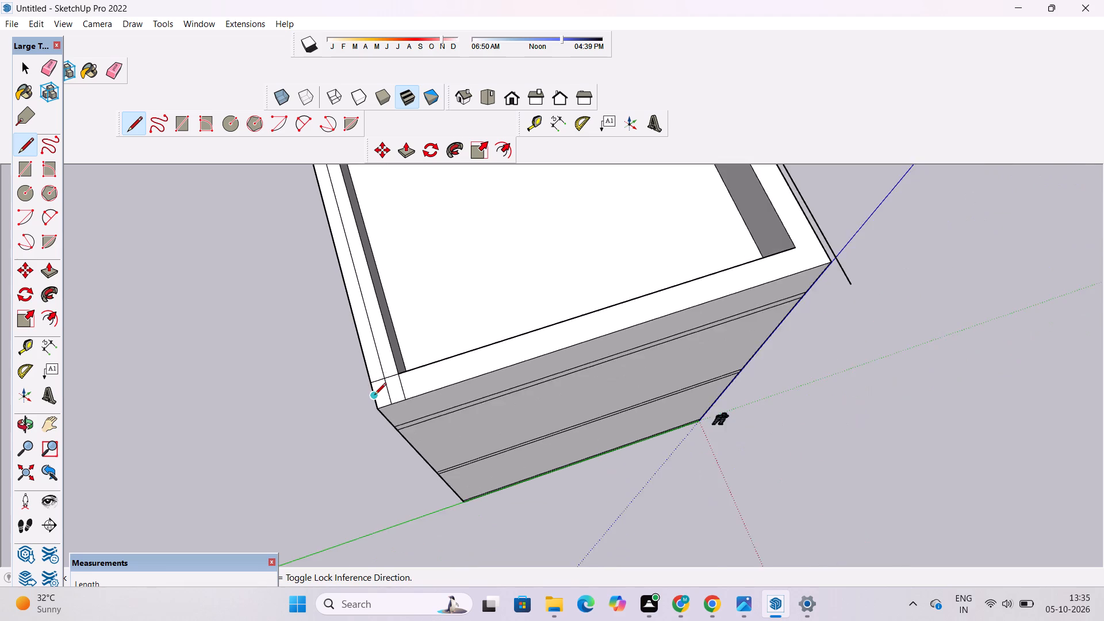
scroll(374, 396, down, 3)
scroll(649, 317, up, 16)
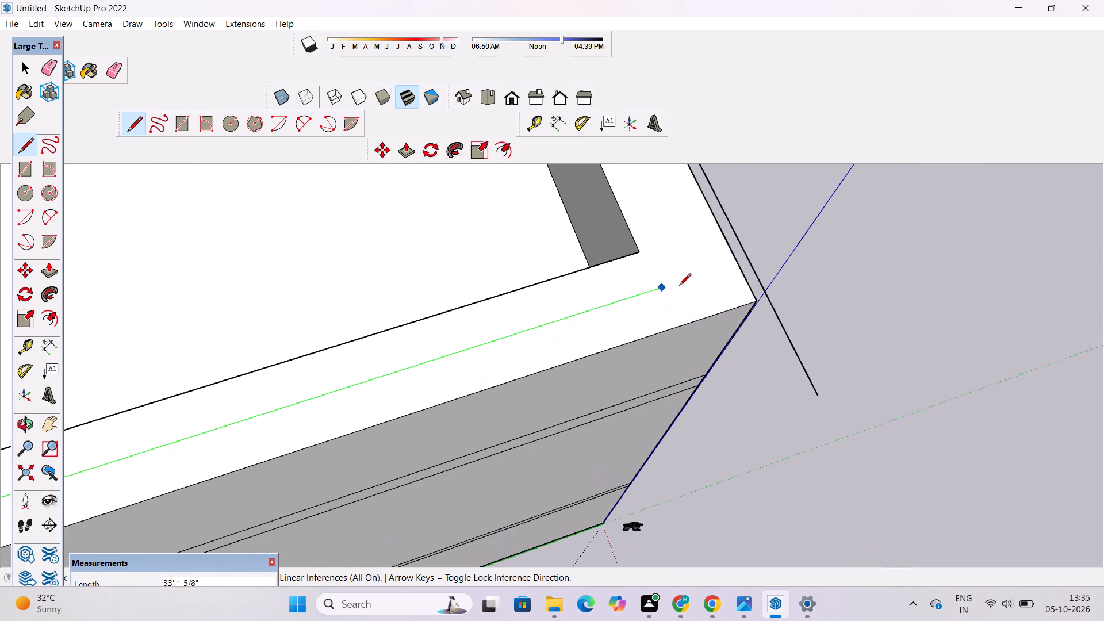
click(737, 266)
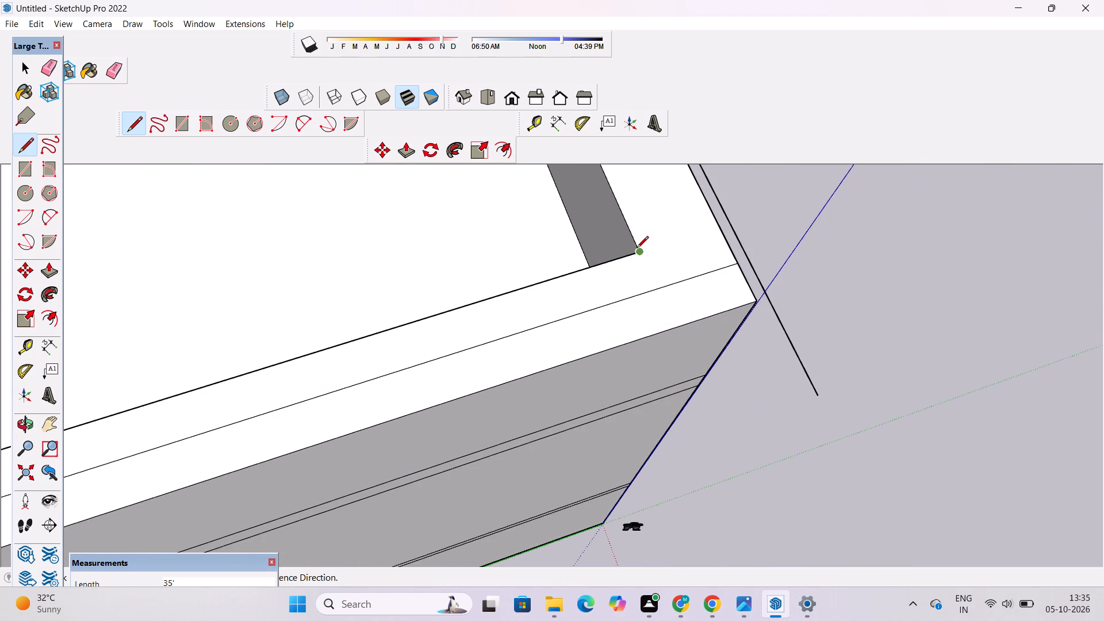
Draw a 2' line parallel to the red axis from the front inner corner to the side parapet's outer edge.
click(638, 254)
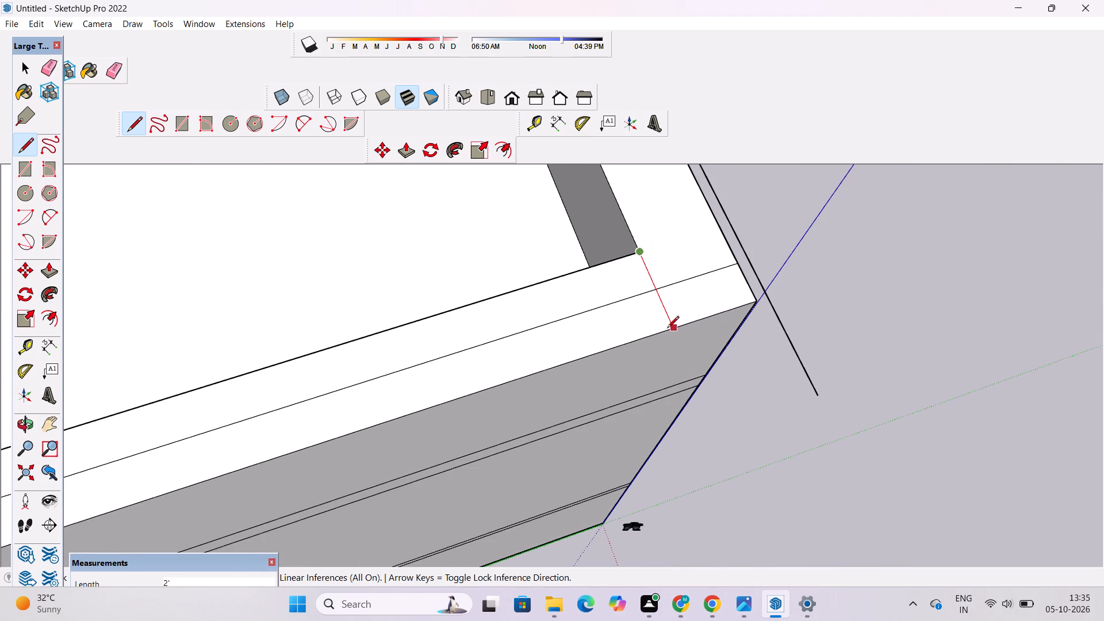
click(674, 325)
Draw a 1' line from the midpoint of the front corner's side edge segment to the side parapet's centre line.
scroll(602, 366, down, 5)
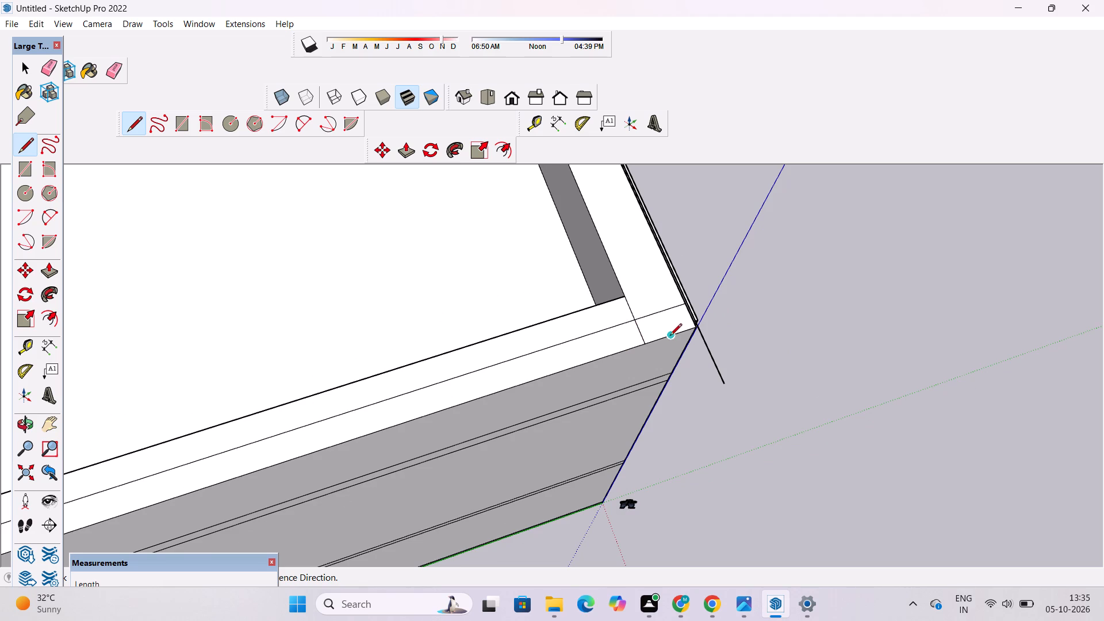
click(670, 336)
click(660, 312)
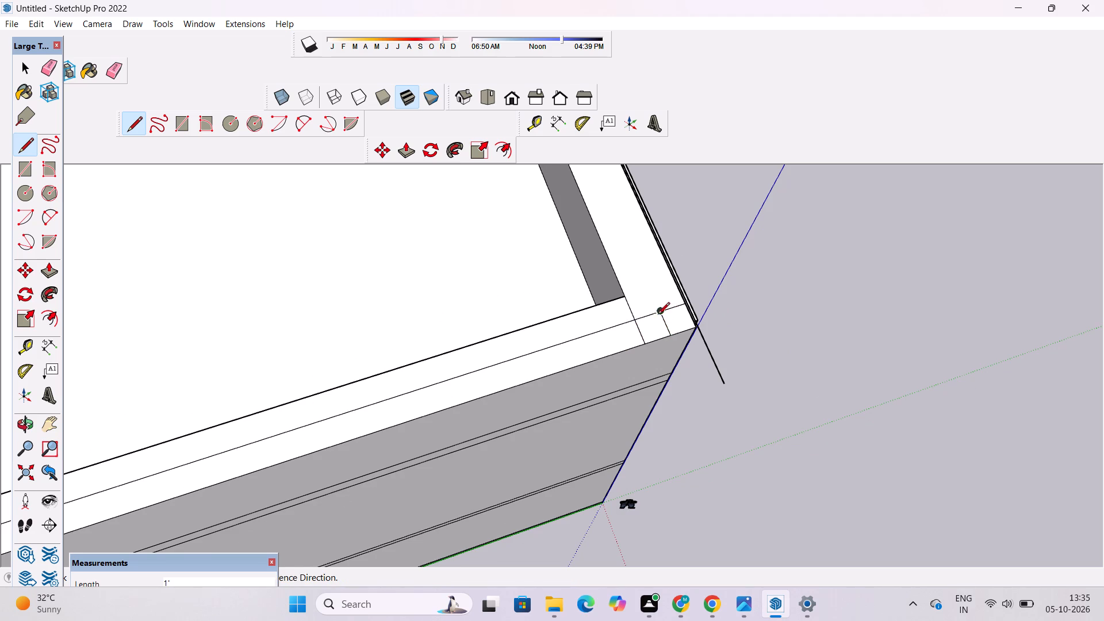
Draw a vertical guide line about 1' 5" tall from the inner end of the 1' corner line on the side parapet's centre line.
click(658, 315)
scroll(675, 287, up, 10)
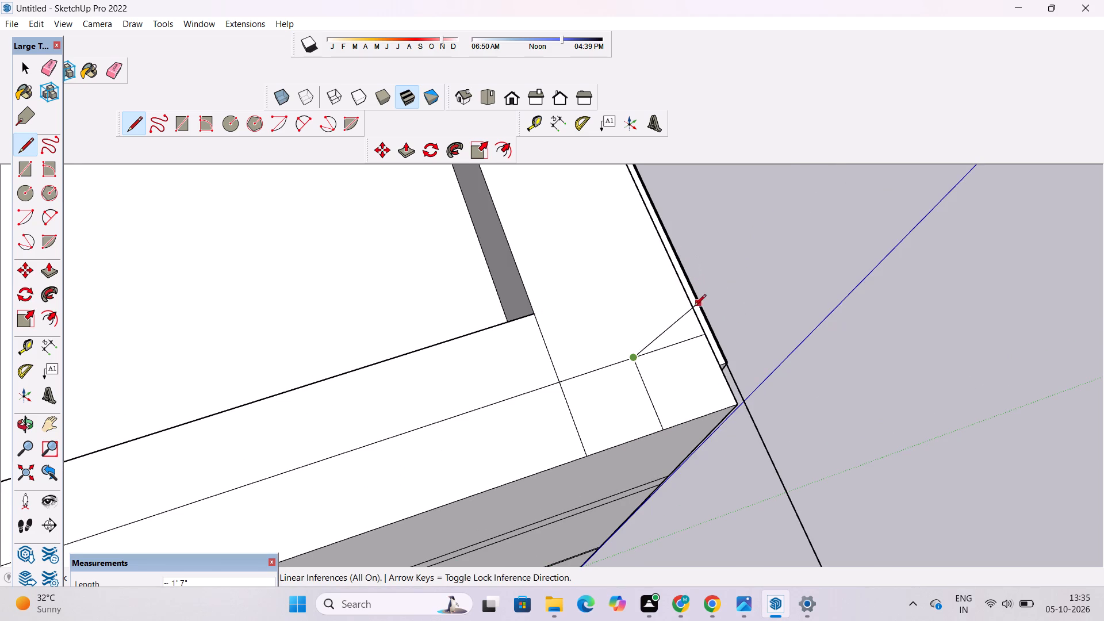
scroll(696, 325, up, 1)
key(o)
drag(756, 331, 690, 337)
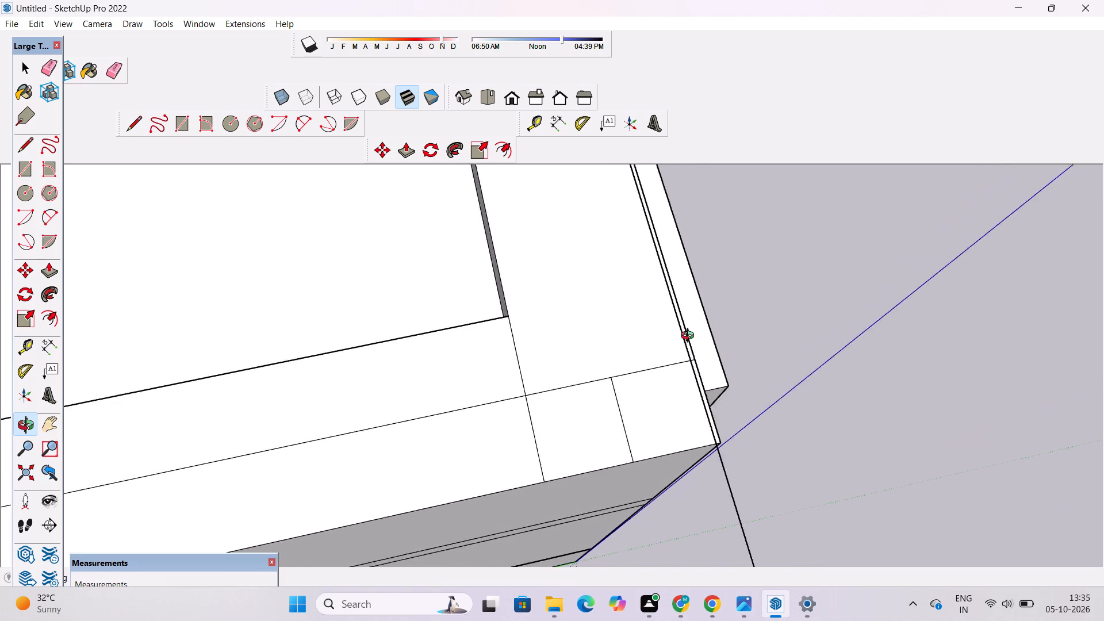
drag(690, 337, 483, 244)
drag(451, 283, 408, 268)
scroll(407, 259, down, 6)
shift+drag(491, 264, 604, 377)
drag(602, 380, 465, 332)
scroll(441, 278, up, 4)
shift+drag(496, 293, 527, 362)
drag(531, 382, 508, 332)
scroll(507, 317, down, 5)
shift+drag(514, 319, 525, 326)
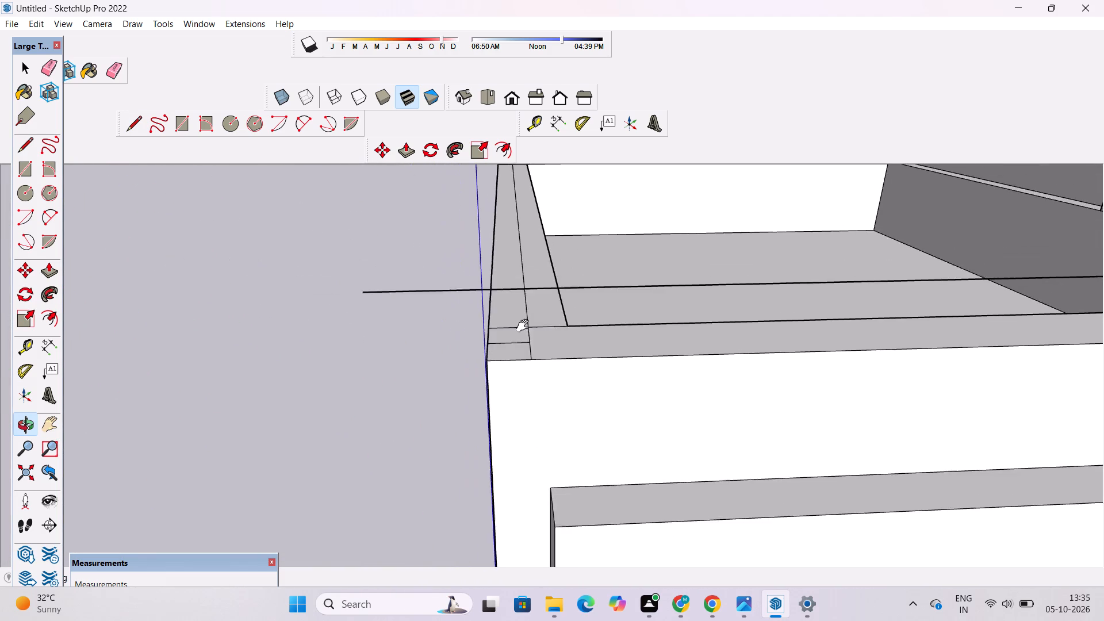
shift+drag(525, 326, 536, 335)
scroll(535, 343, up, 8)
shift+drag(535, 351, 532, 287)
drag(533, 296, 538, 317)
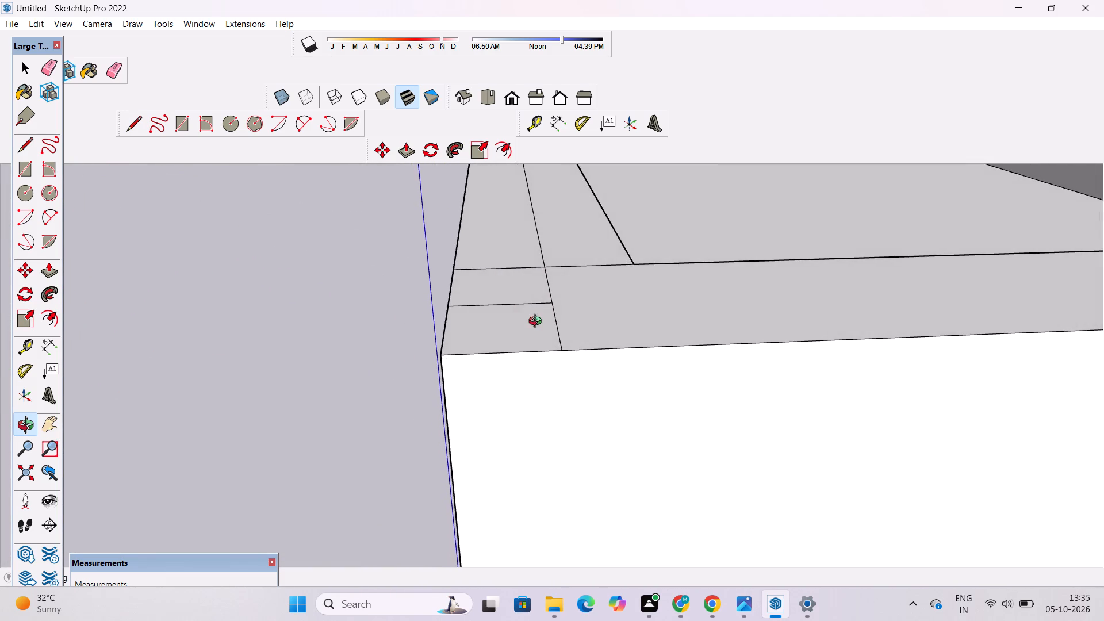
scroll(538, 323, up, 1)
shift+drag(538, 323, 538, 301)
drag(538, 300, 538, 308)
scroll(538, 310, up, 1)
shift+drag(538, 312, 548, 360)
scroll(548, 342, down, 6)
shift+drag(553, 328, 555, 362)
key(l)
scroll(555, 362, up, 2)
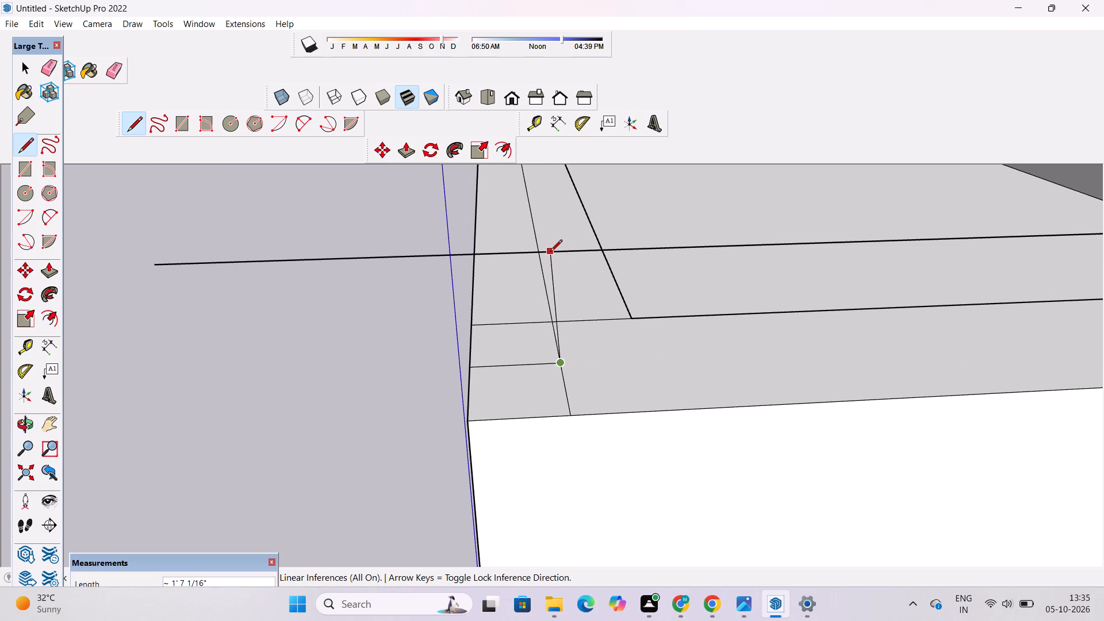
scroll(545, 273, down, 1)
scroll(545, 273, up, 2)
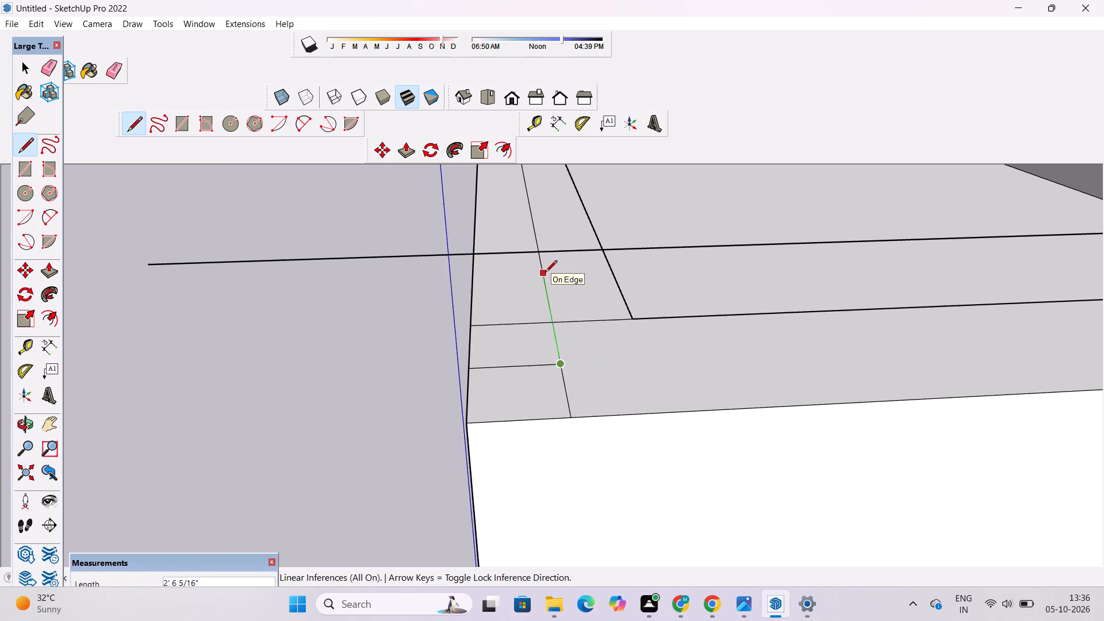
scroll(545, 273, up, 1)
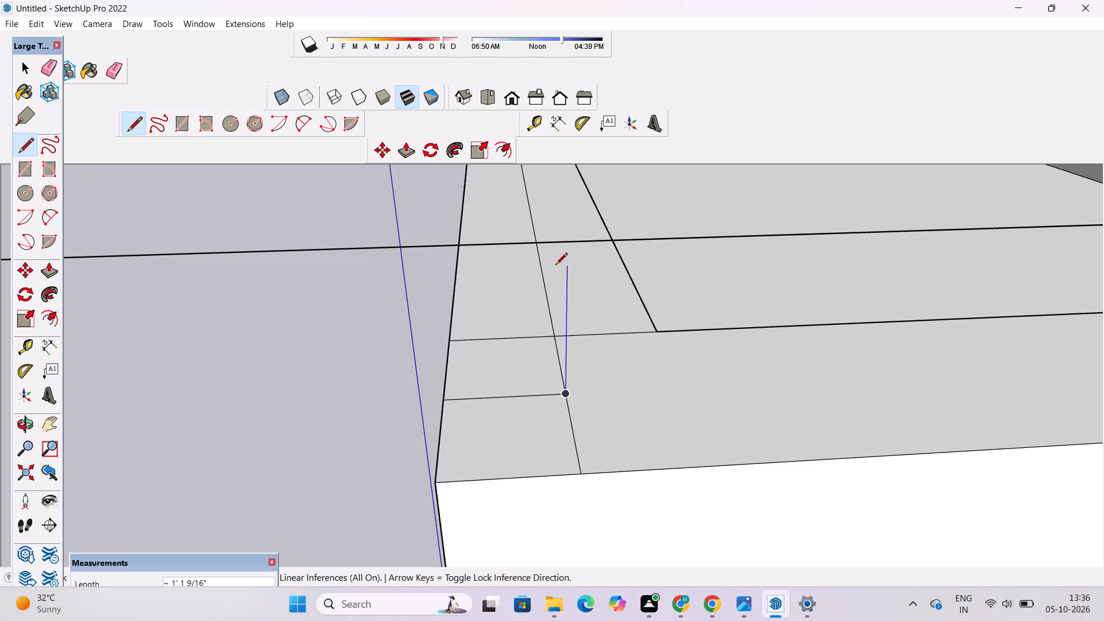
scroll(555, 266, down, 1)
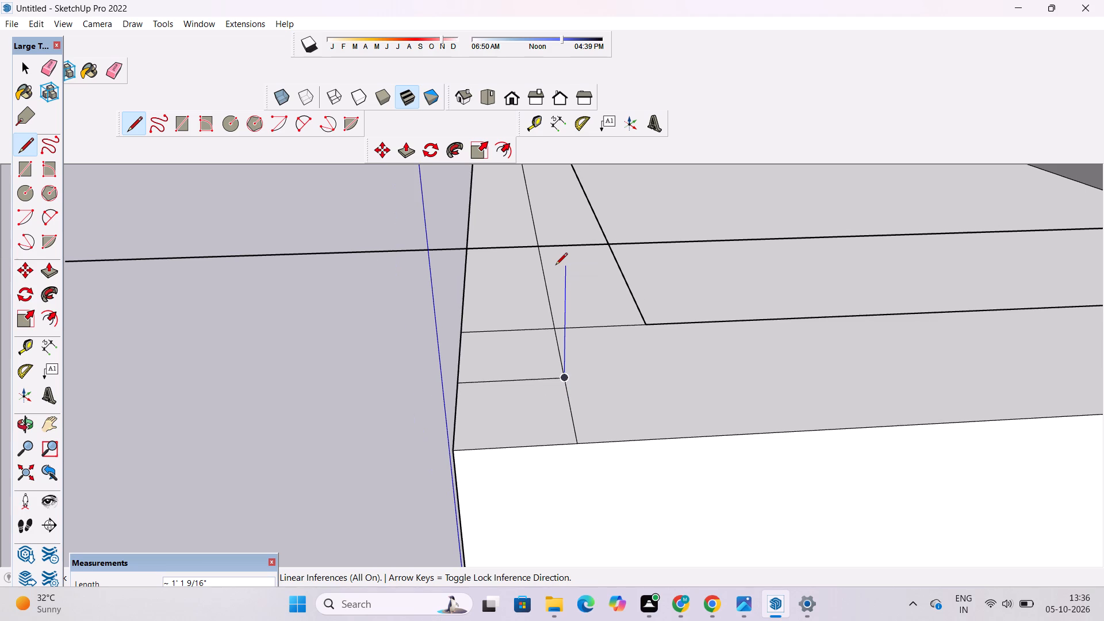
scroll(555, 266, down, 4)
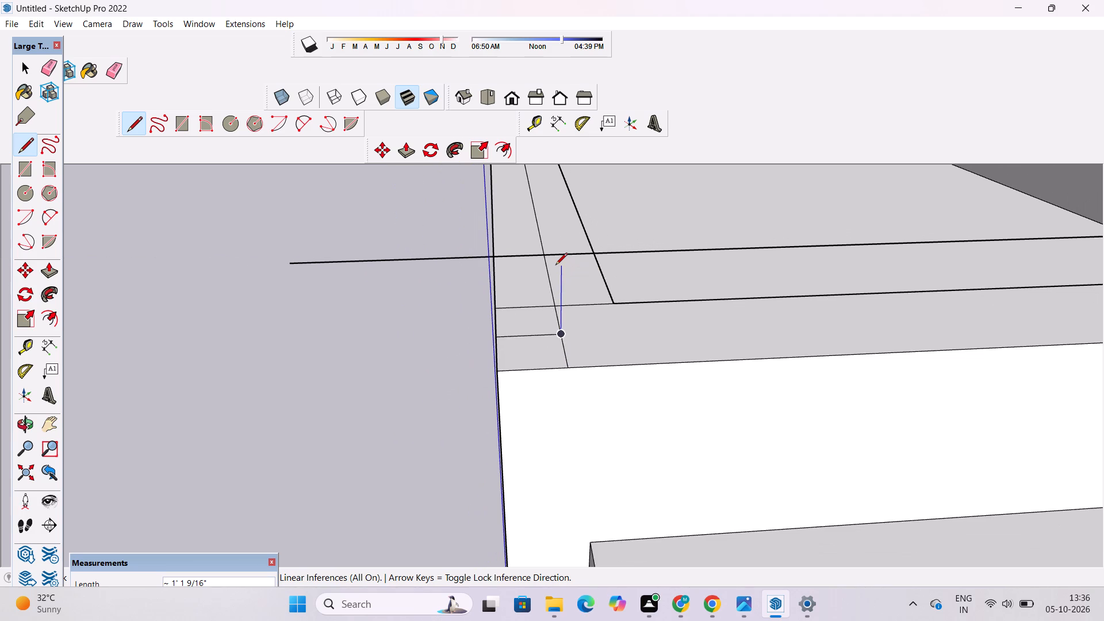
scroll(555, 266, down, 1)
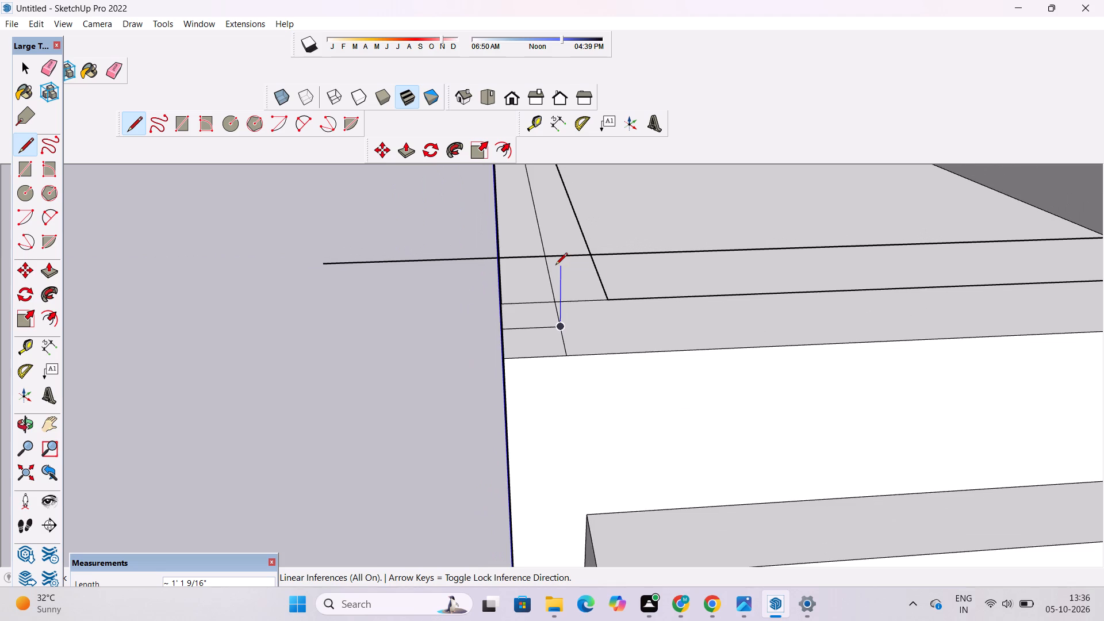
scroll(555, 266, up, 1)
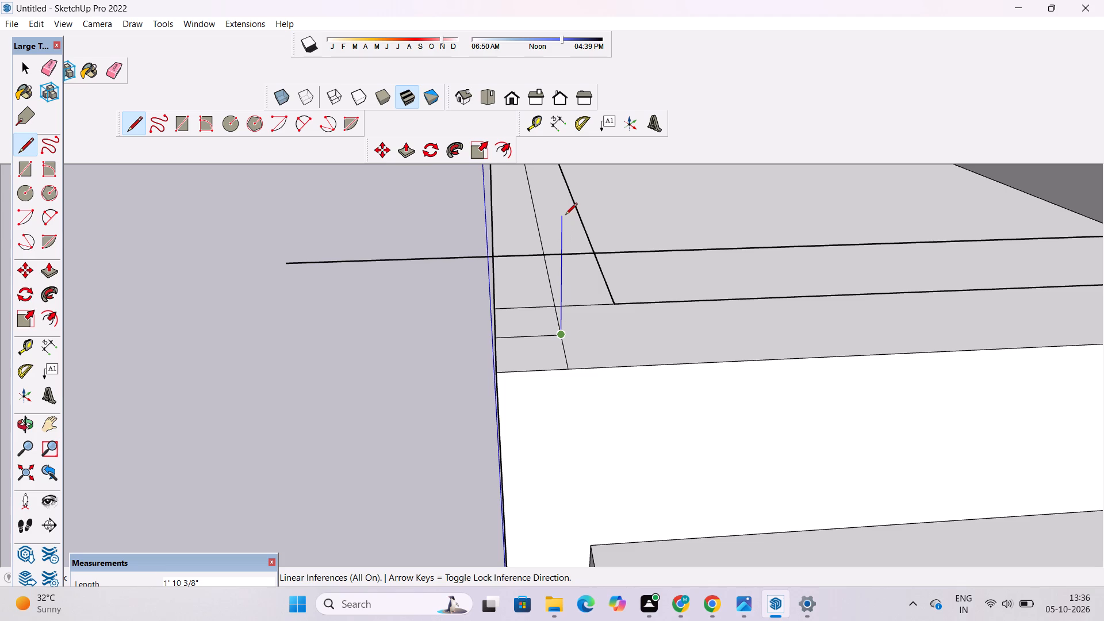
scroll(555, 217, down, 2)
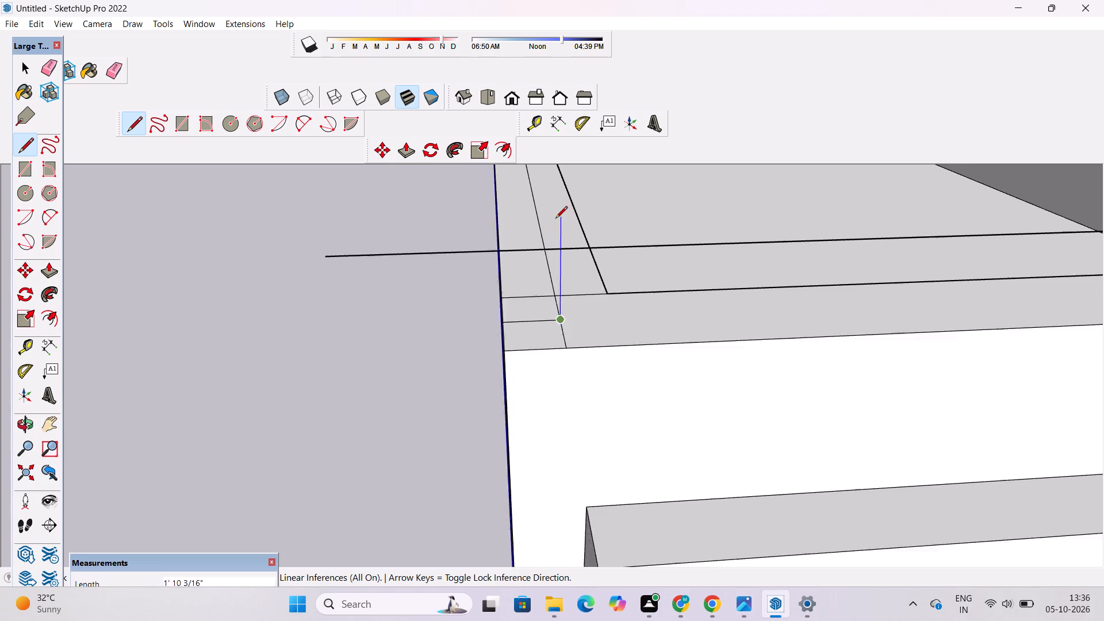
scroll(555, 219, down, 18)
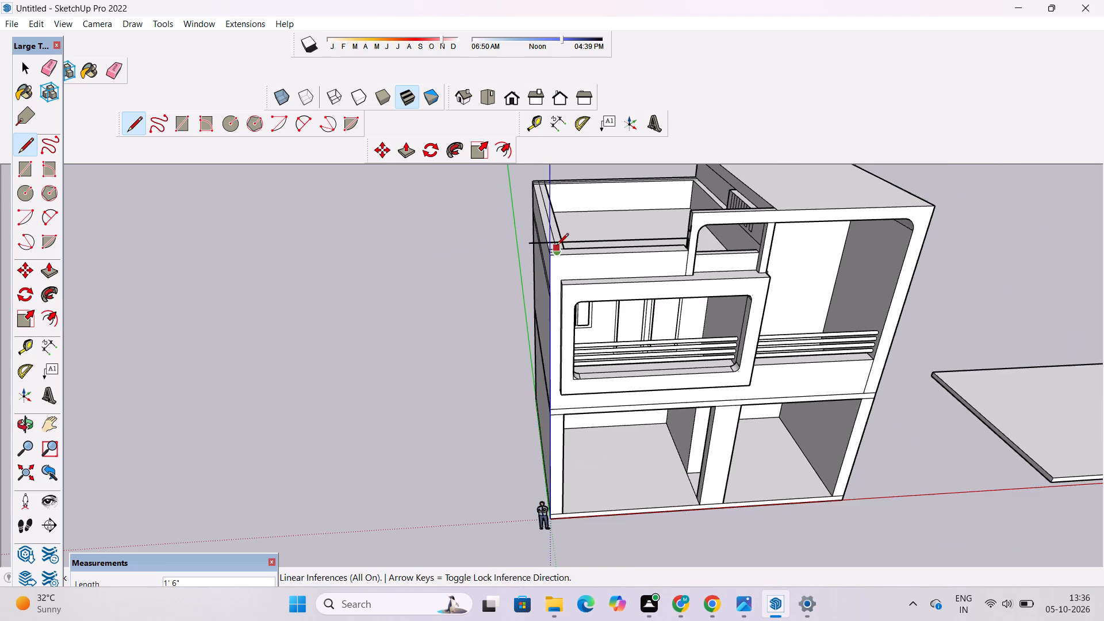
scroll(557, 246, up, 6)
scroll(557, 246, up, 16)
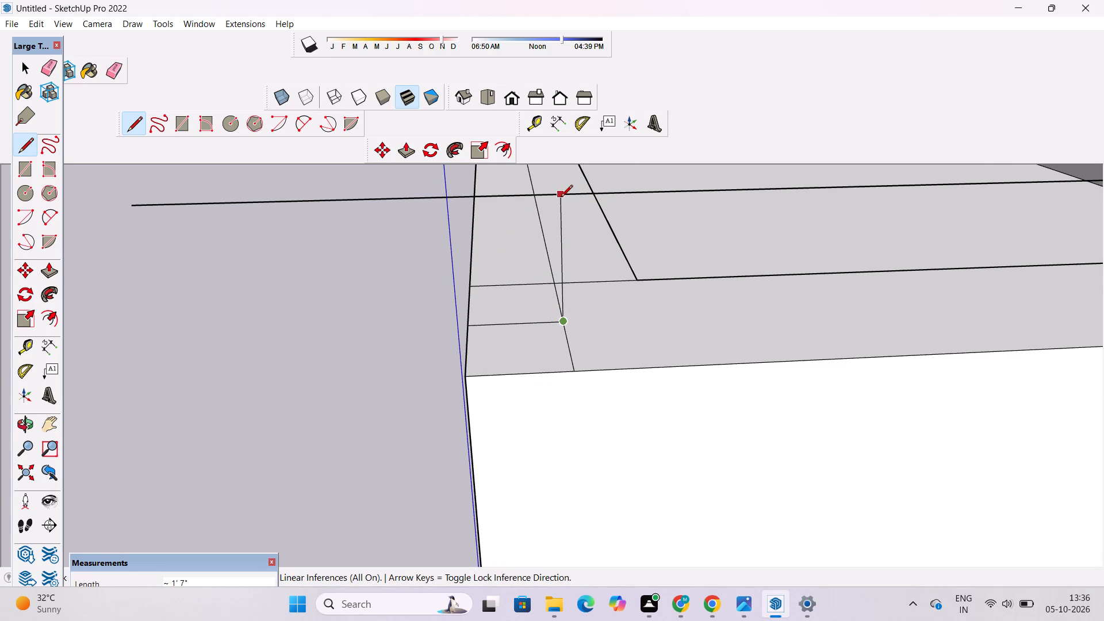
scroll(558, 208, down, 2)
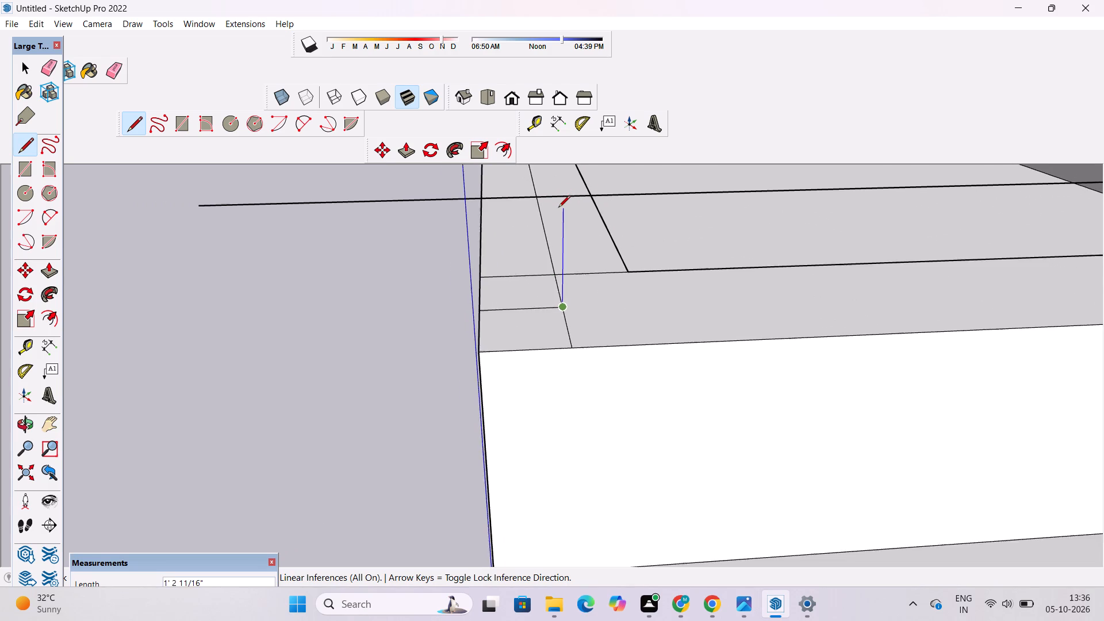
scroll(558, 208, down, 2)
scroll(558, 208, up, 2)
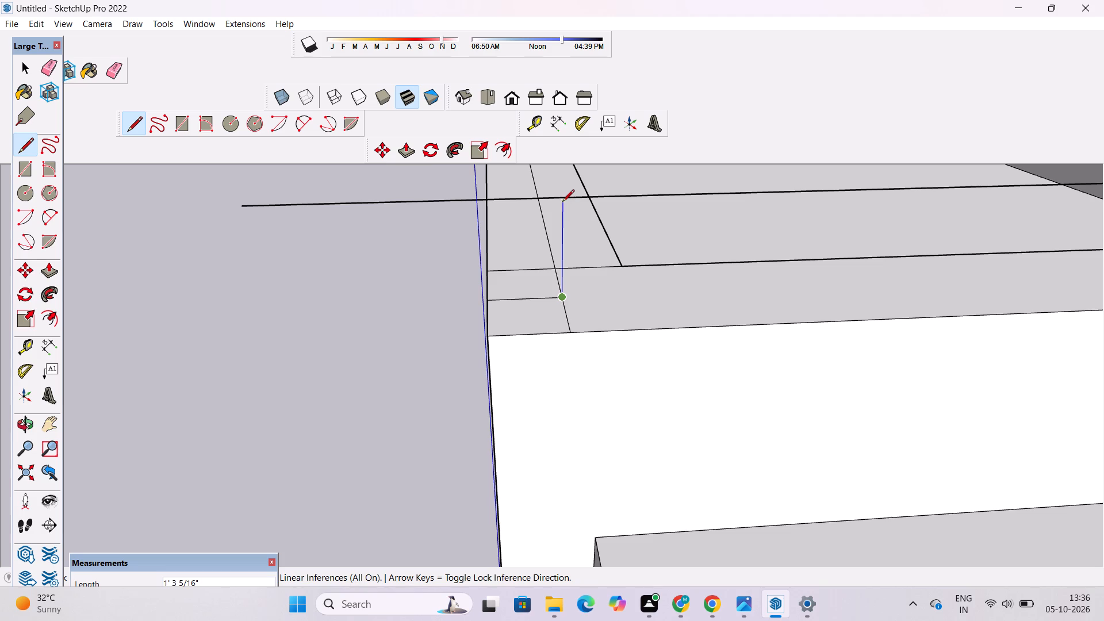
scroll(545, 207, down, 9)
key(o)
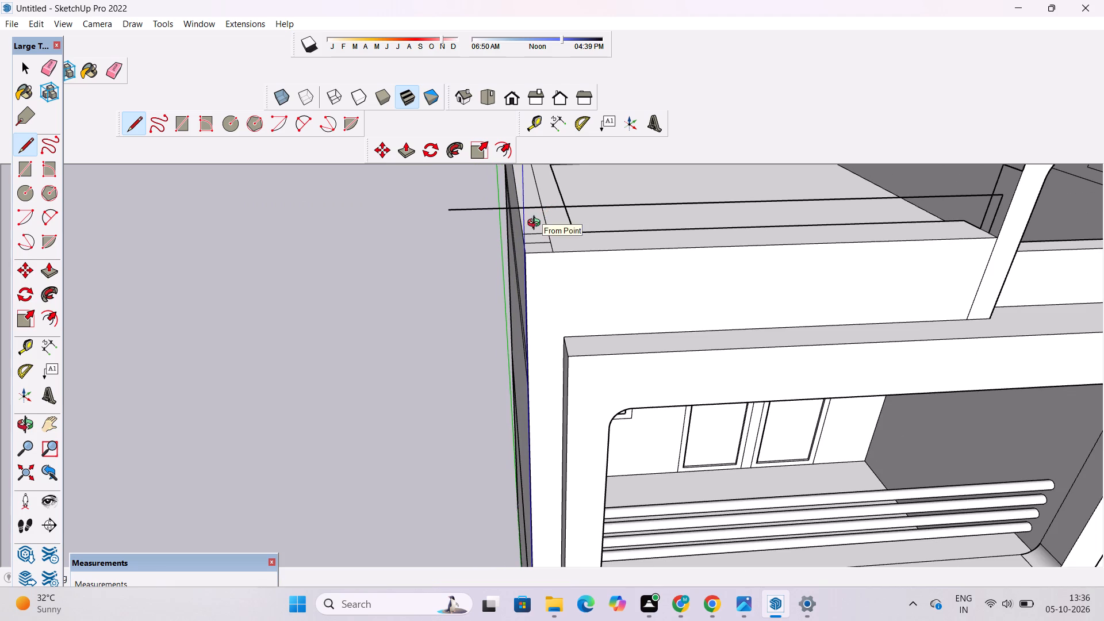
drag(515, 254, 684, 328)
scroll(684, 293, down, 2)
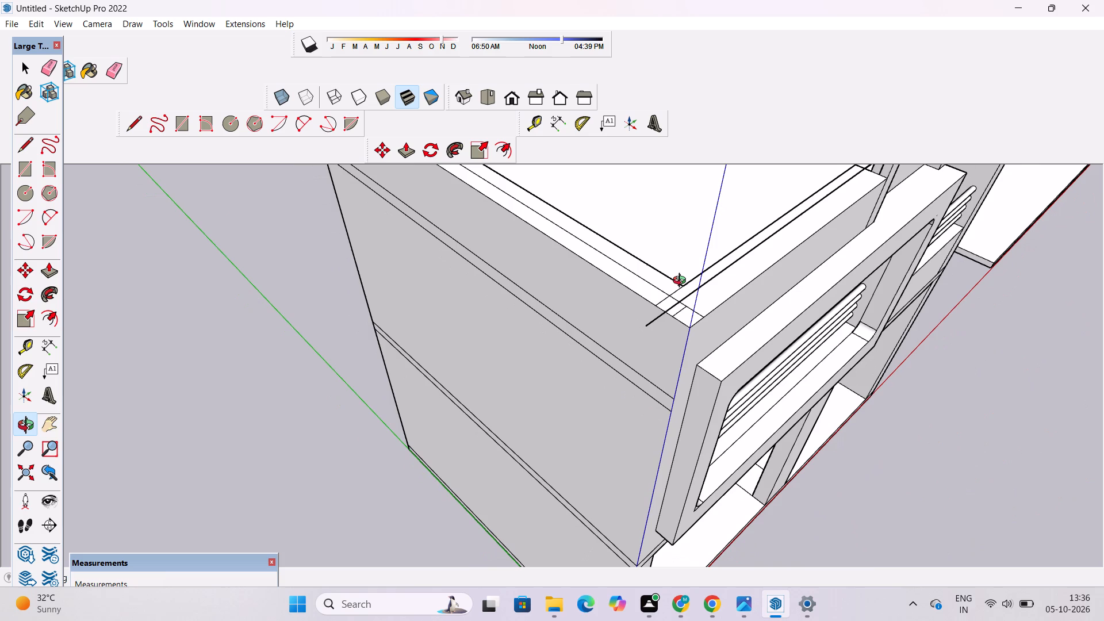
scroll(681, 294, down, 6)
scroll(696, 306, up, 5)
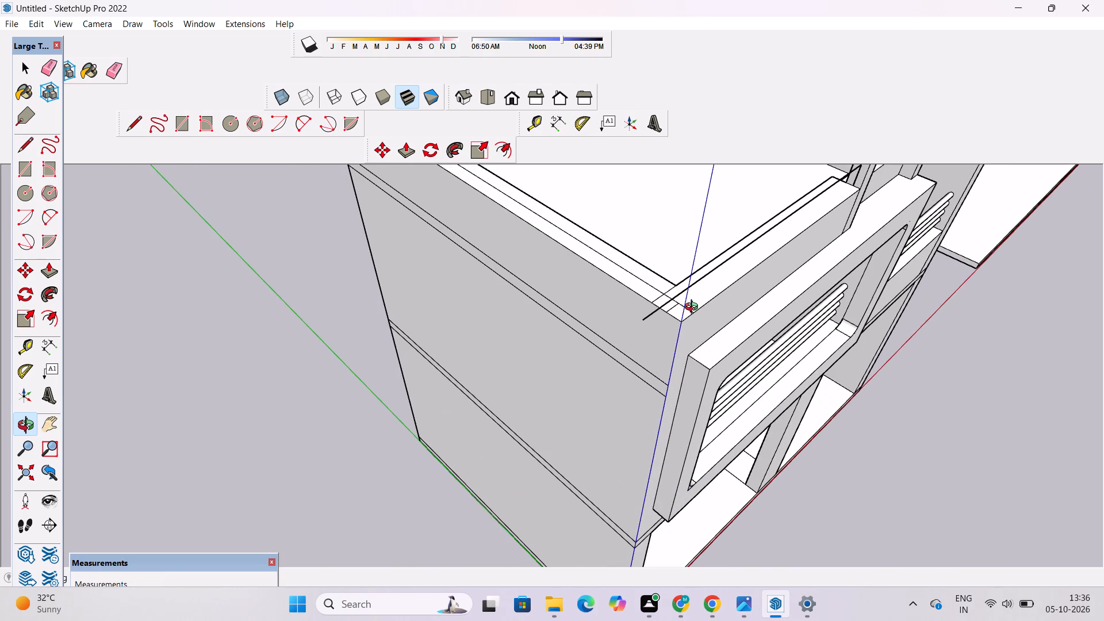
scroll(683, 317, up, 4)
shift+drag(686, 316, 666, 356)
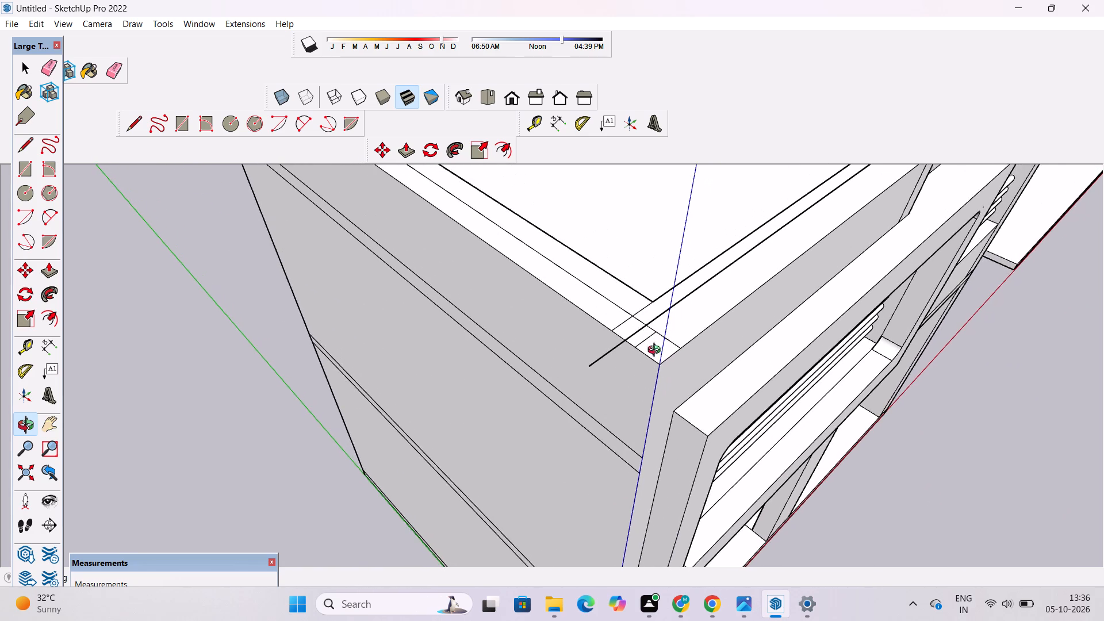
scroll(648, 325, up, 10)
drag(723, 341, 610, 326)
drag(607, 327, 610, 342)
drag(610, 343, 605, 341)
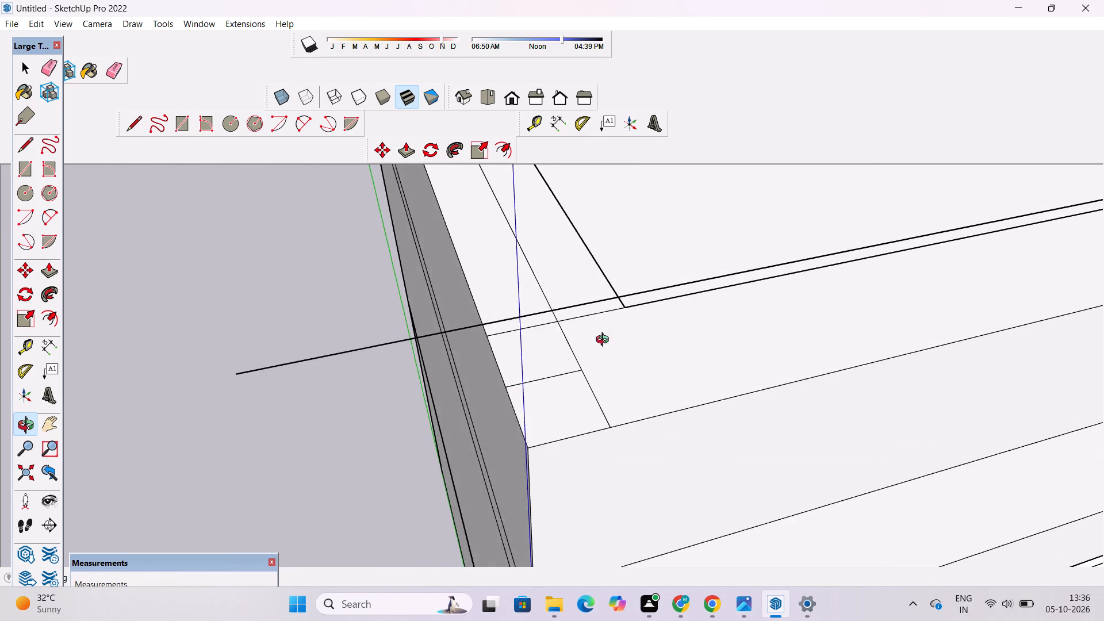
drag(605, 341, 599, 336)
scroll(595, 329, down, 4)
drag(595, 329, 597, 348)
drag(597, 348, 550, 320)
drag(560, 326, 566, 343)
scroll(570, 348, down, 1)
drag(589, 350, 572, 339)
scroll(558, 331, up, 3)
shift+drag(561, 335, 514, 332)
scroll(517, 360, up, 4)
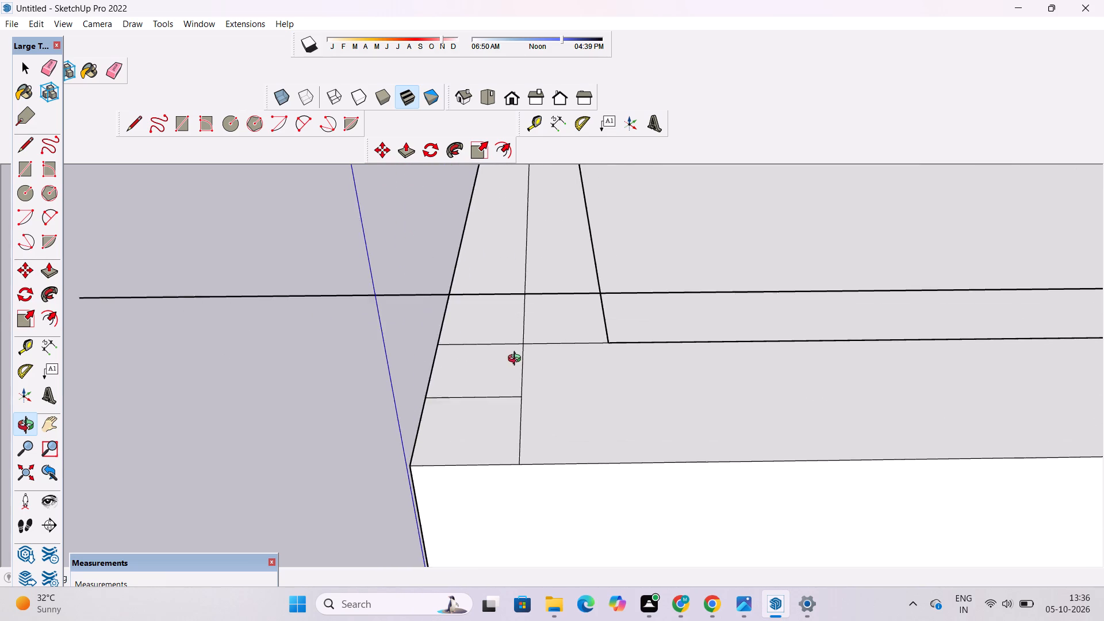
drag(509, 375, 583, 407)
drag(584, 407, 566, 389)
drag(505, 391, 592, 401)
scroll(551, 393, down, 3)
scroll(539, 394, up, 2)
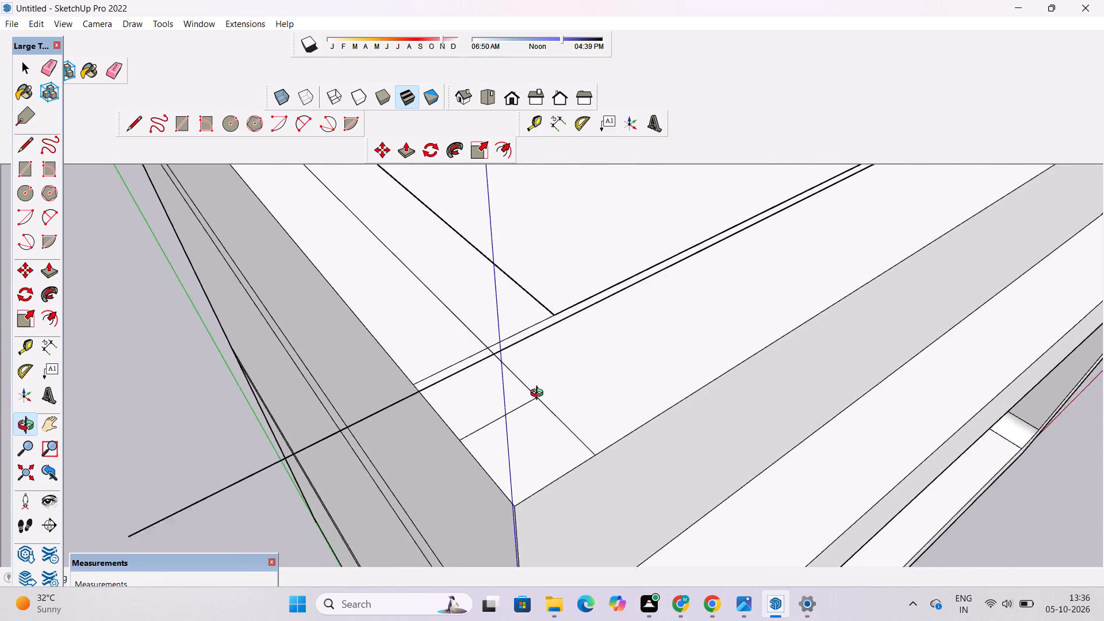
scroll(539, 394, up, 3)
click(539, 395)
drag(540, 397, 417, 346)
scroll(416, 337, down, 6)
shift+drag(446, 336, 459, 363)
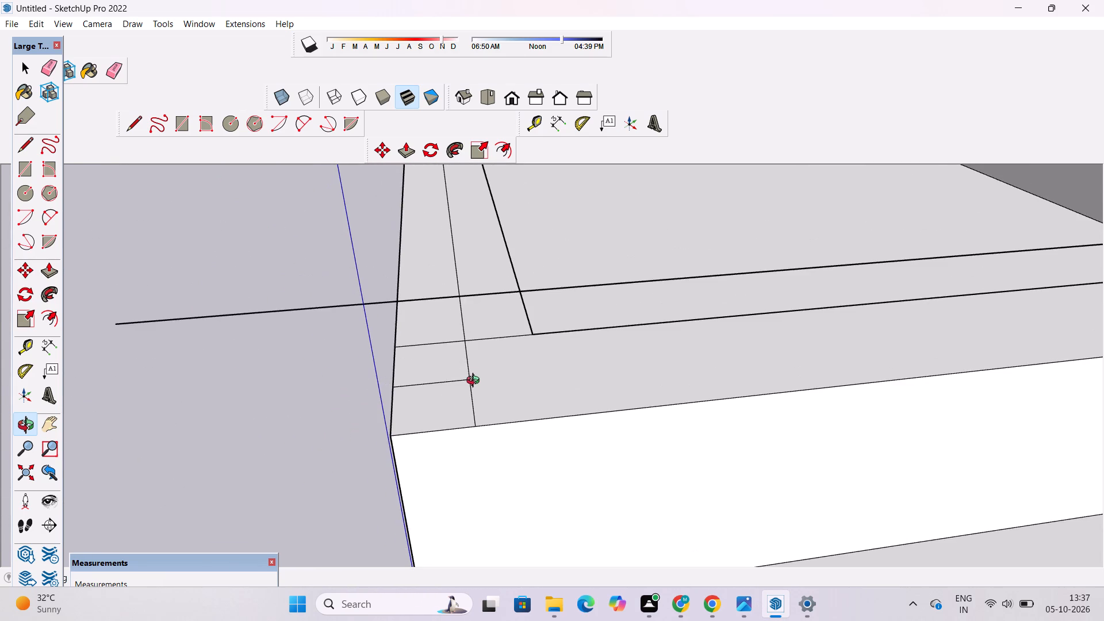
drag(476, 382, 473, 362)
scroll(473, 355, down, 3)
shift+drag(482, 346, 501, 386)
scroll(501, 384, up, 3)
drag(499, 389, 496, 382)
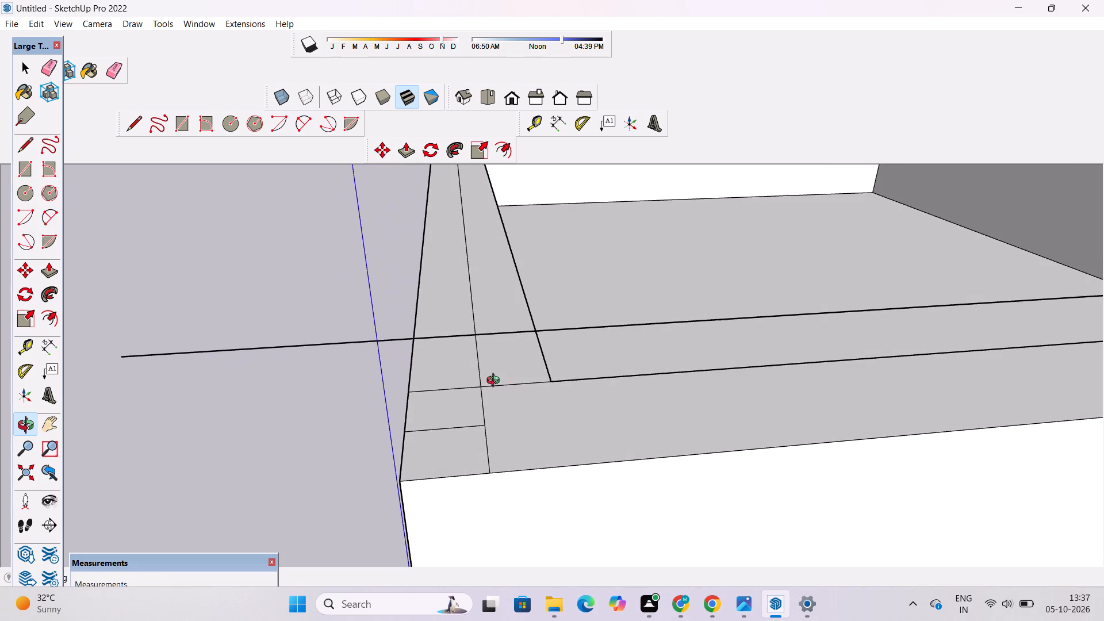
key(l)
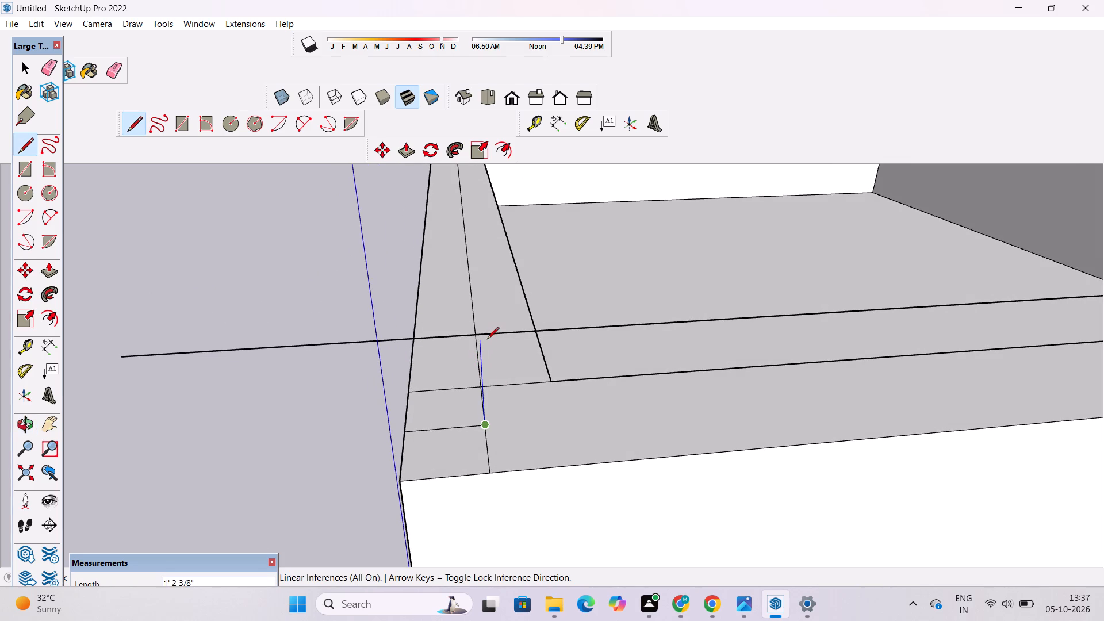
scroll(480, 336, up, 8)
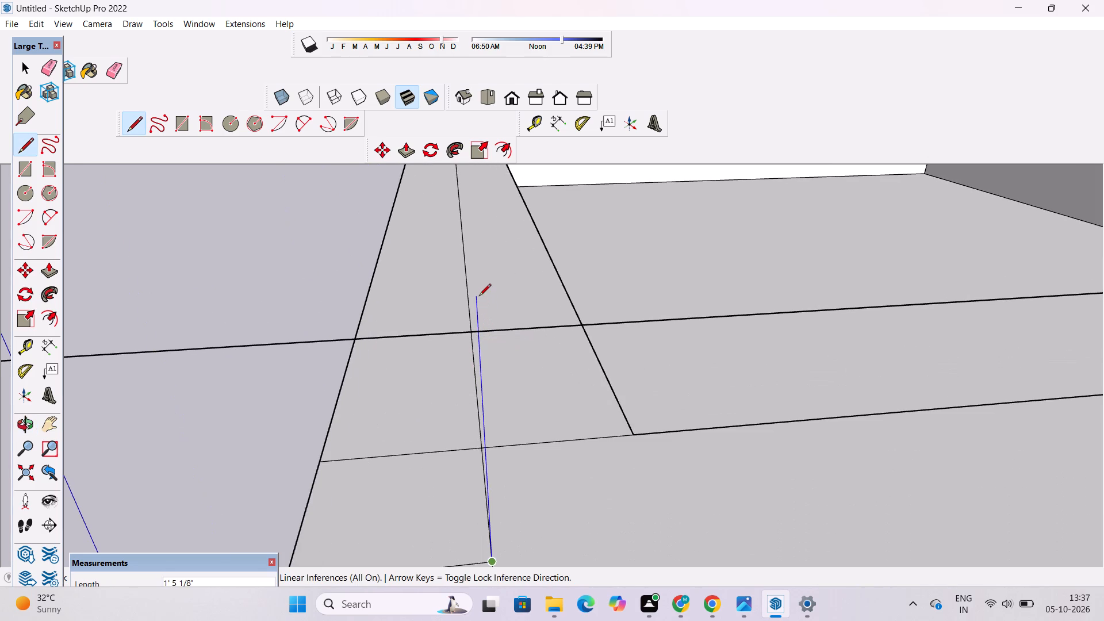
click(478, 292)
key(space)
Draw a 17' centre line along the front parapet's top, from its end edge's midpoint at the balcony frame to the corner guide's base.
text(o)
scroll(478, 292, down, 7)
drag(420, 370, 464, 377)
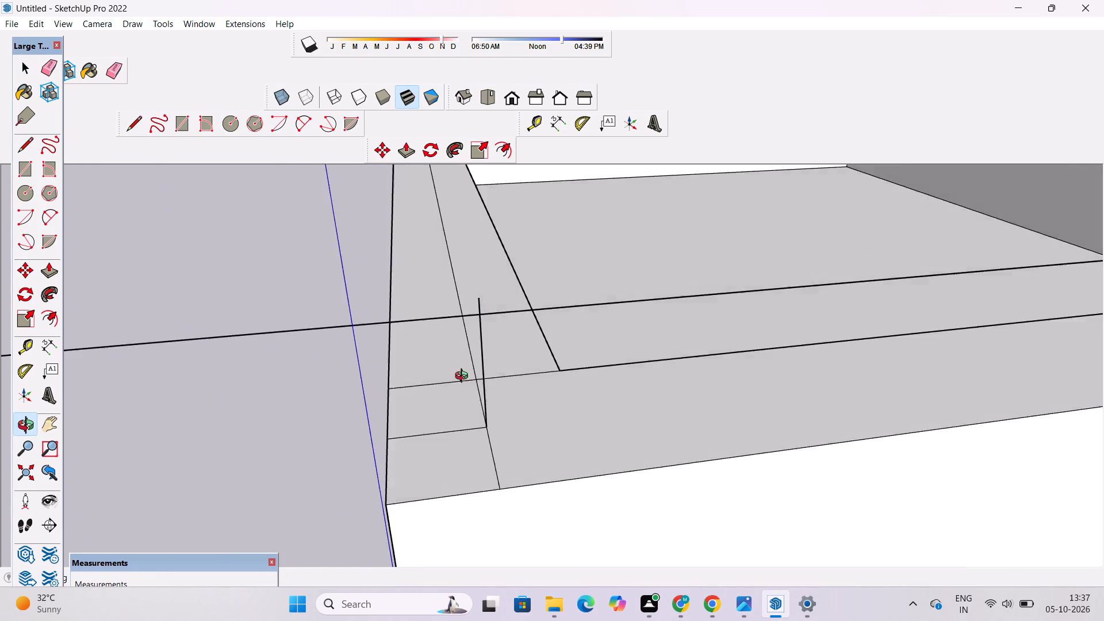
drag(464, 377, 807, 406)
scroll(631, 379, down, 5)
drag(578, 400, 699, 416)
scroll(676, 394, down, 2)
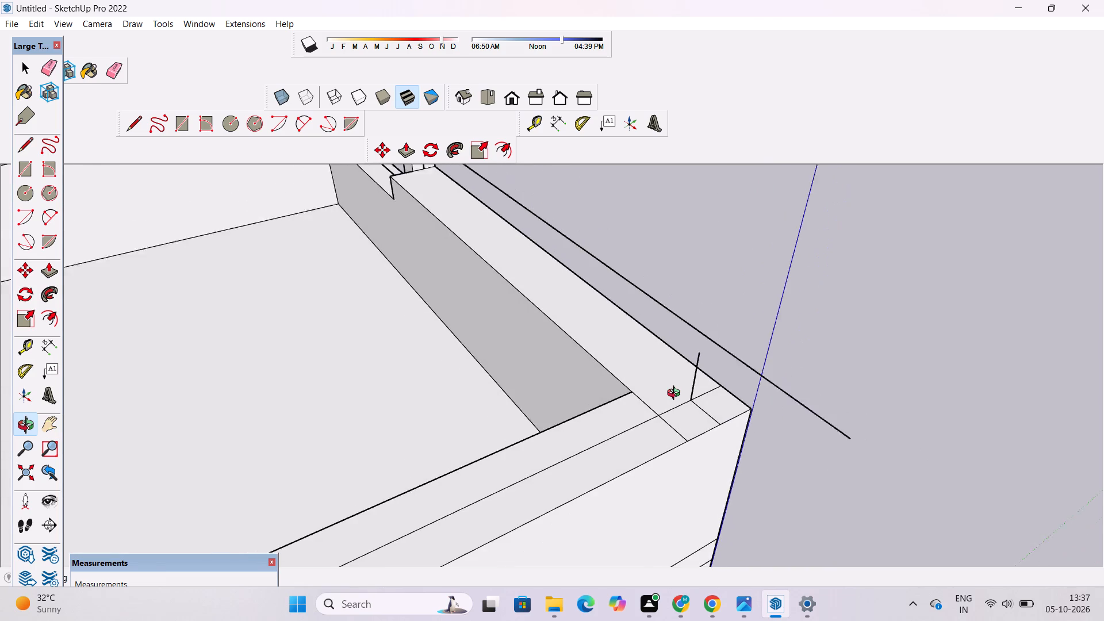
scroll(676, 394, down, 2)
shift+drag(657, 385, 624, 398)
drag(624, 398, 662, 421)
scroll(666, 414, down, 5)
shift+drag(642, 397, 585, 424)
scroll(584, 425, up, 3)
drag(591, 435, 761, 439)
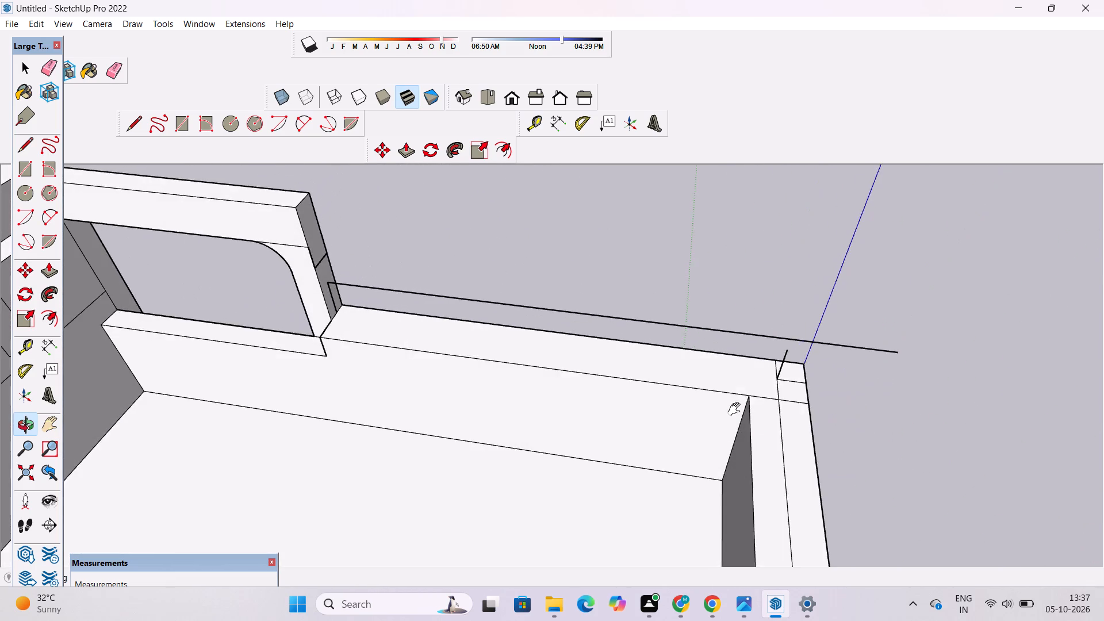
shift+drag(733, 407, 596, 431)
scroll(593, 431, up, 1)
drag(682, 418, 593, 452)
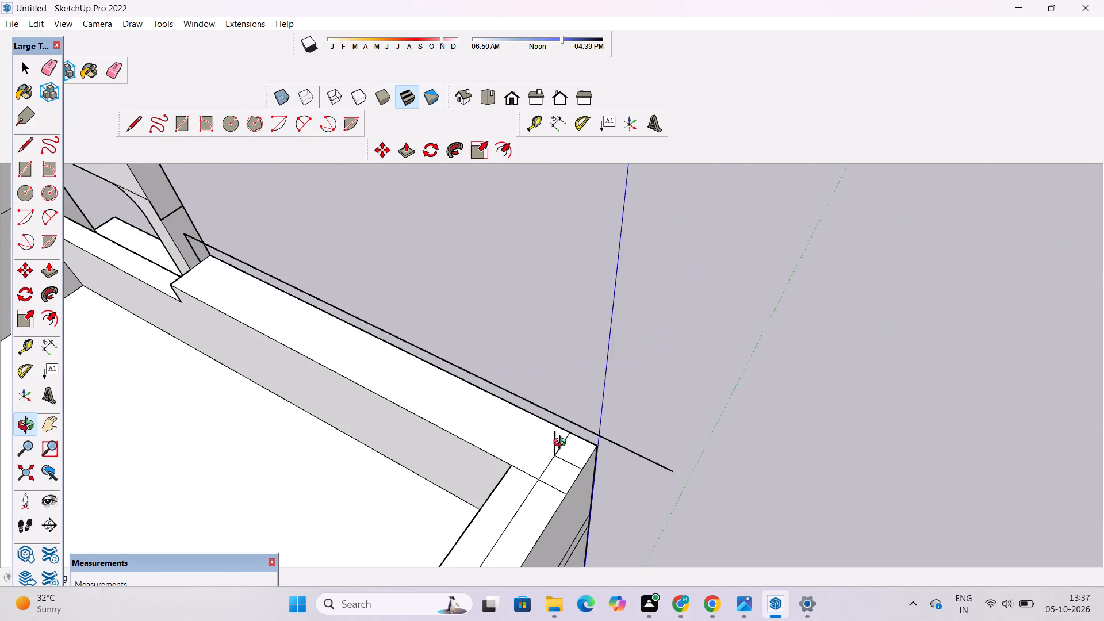
scroll(560, 443, down, 5)
shift+drag(536, 448, 665, 409)
drag(663, 410, 560, 431)
shift+drag(542, 430, 615, 419)
drag(616, 419, 569, 435)
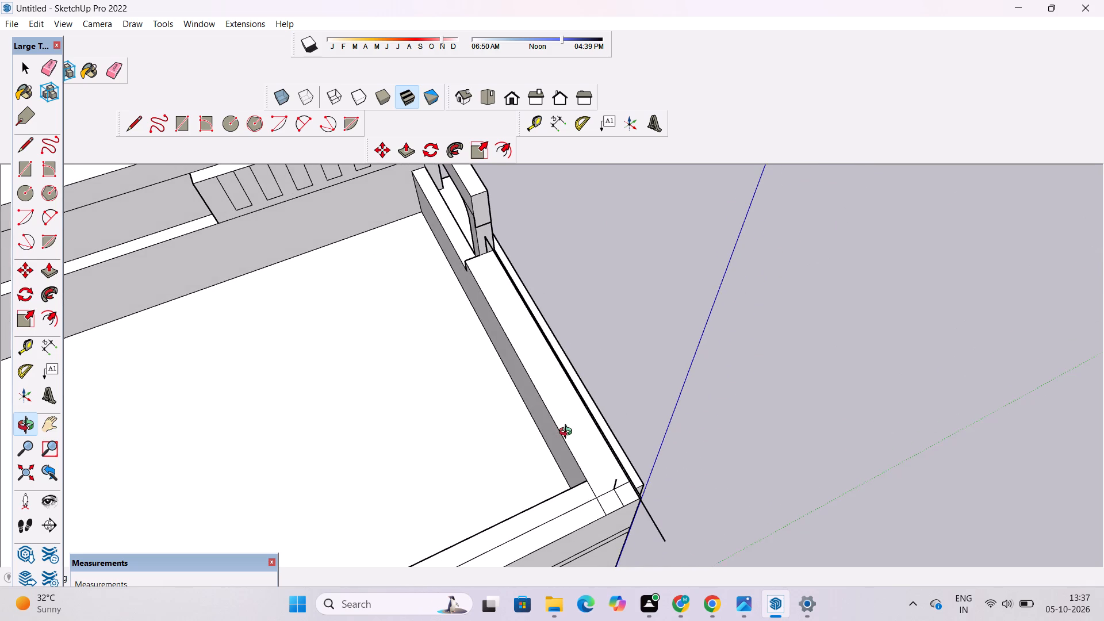
key(l)
scroll(490, 266, up, 11)
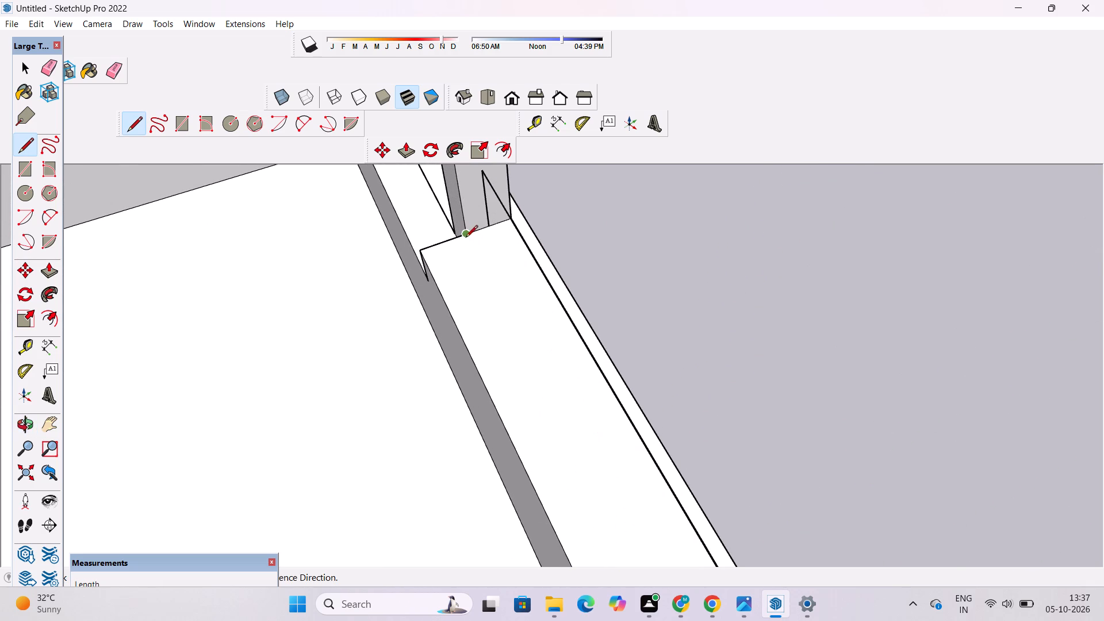
click(465, 236)
scroll(465, 236, down, 16)
scroll(520, 355, up, 1)
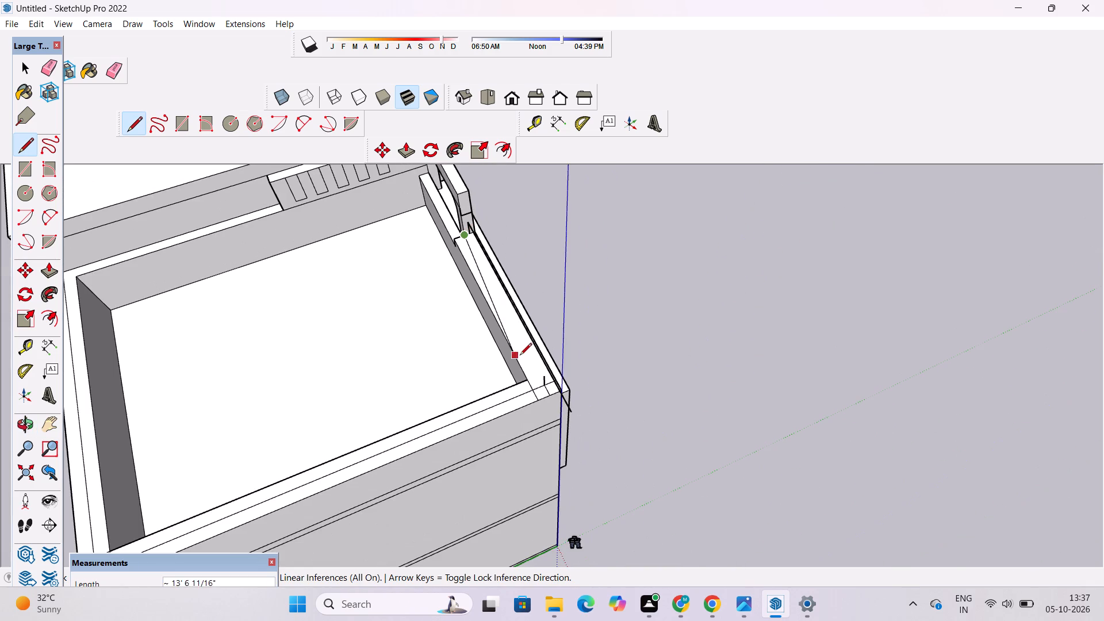
scroll(520, 356, up, 7)
click(579, 428)
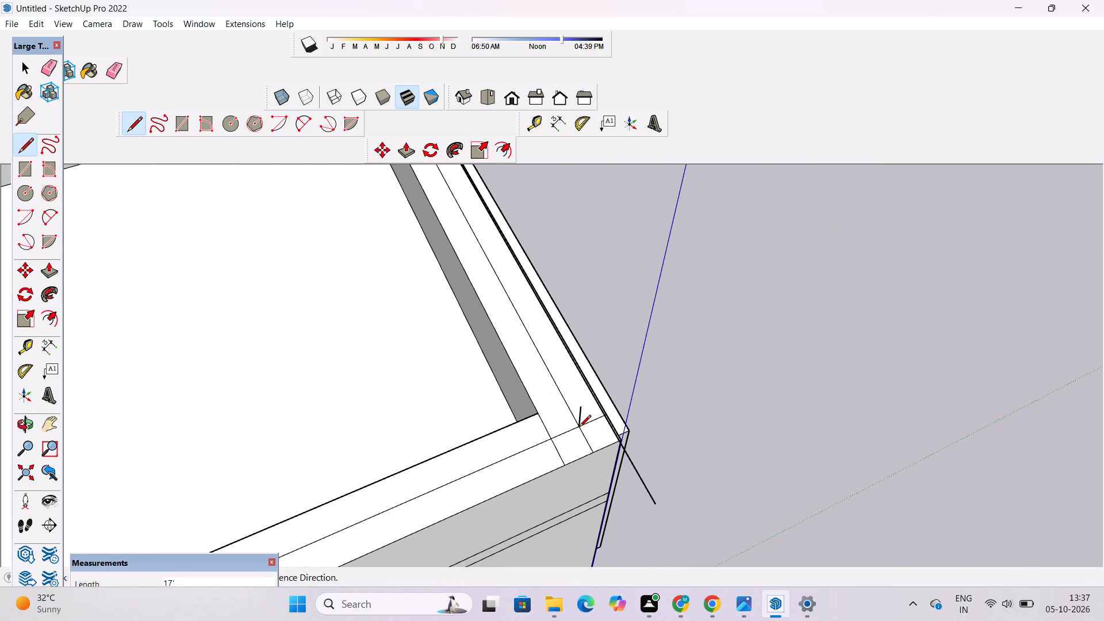
Erase the short vertical guide line at the parapet corner on the balcony side.
key(space)
text(e)
scroll(580, 406, up, 4)
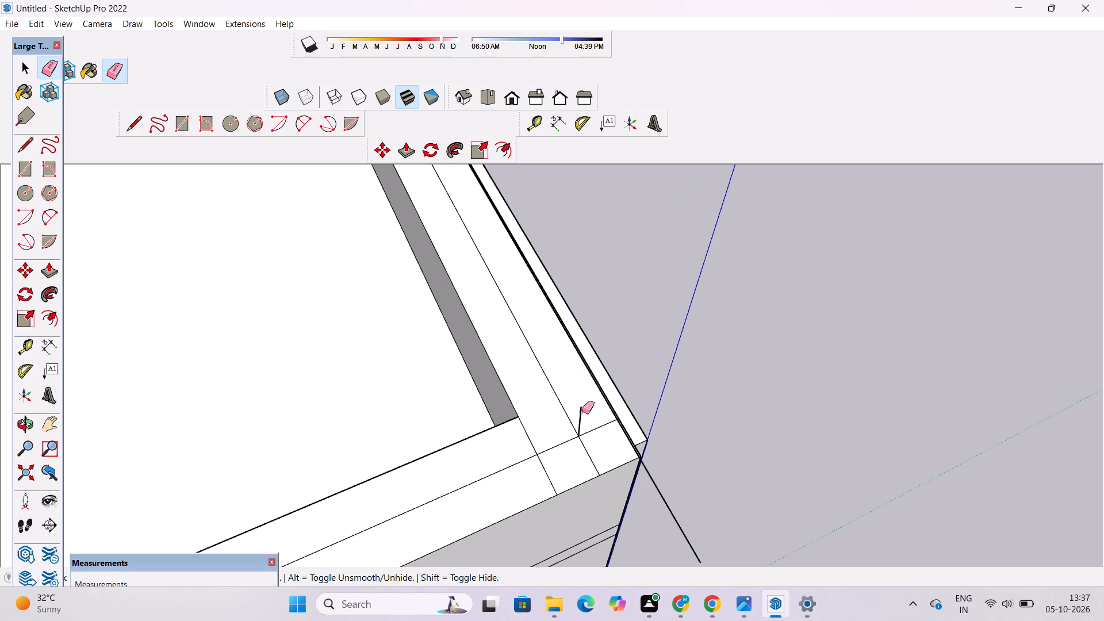
scroll(569, 454, down, 11)
scroll(559, 423, up, 5)
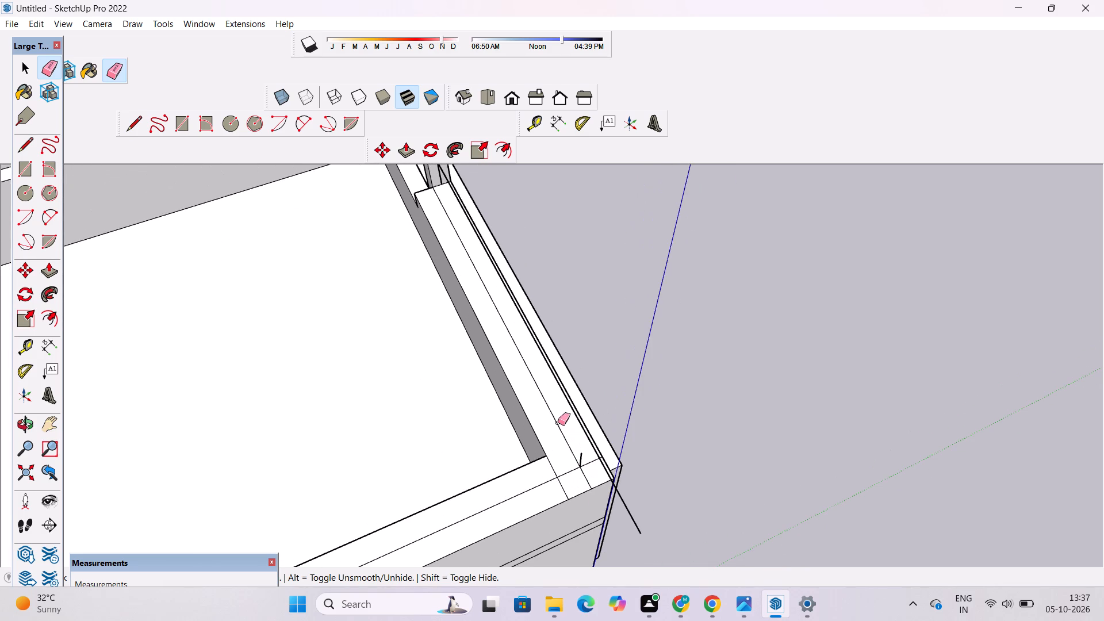
scroll(555, 428, down, 5)
scroll(569, 443, up, 5)
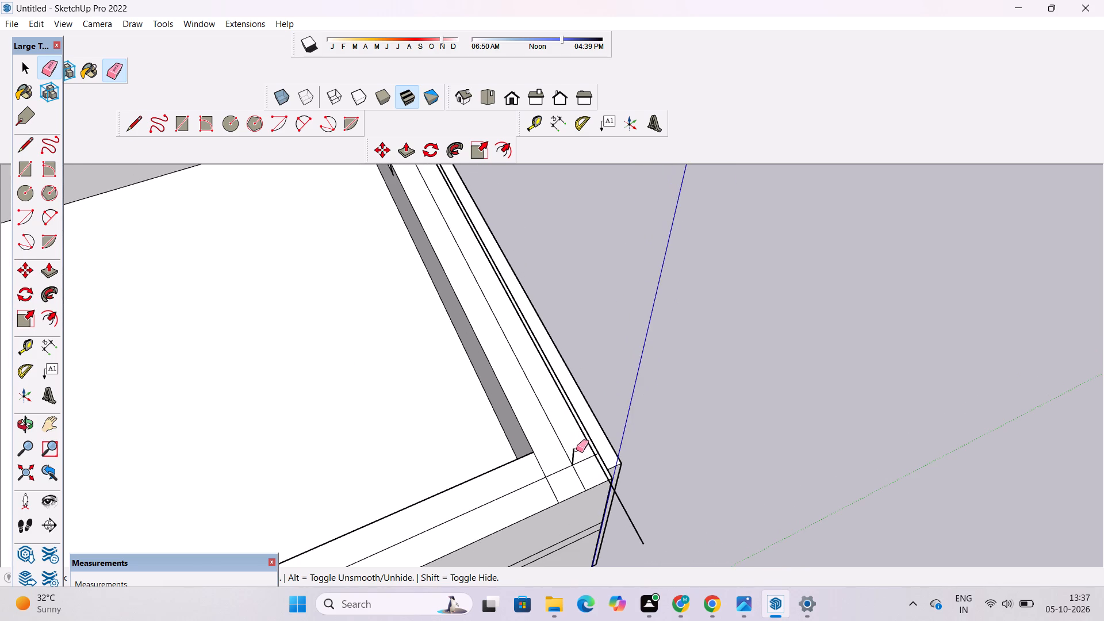
click(574, 452)
Erase the side parapet's centre line and the leftover construction segments at its balcony-side corner.
scroll(568, 432, down, 6)
scroll(558, 455, up, 5)
scroll(558, 453, down, 3)
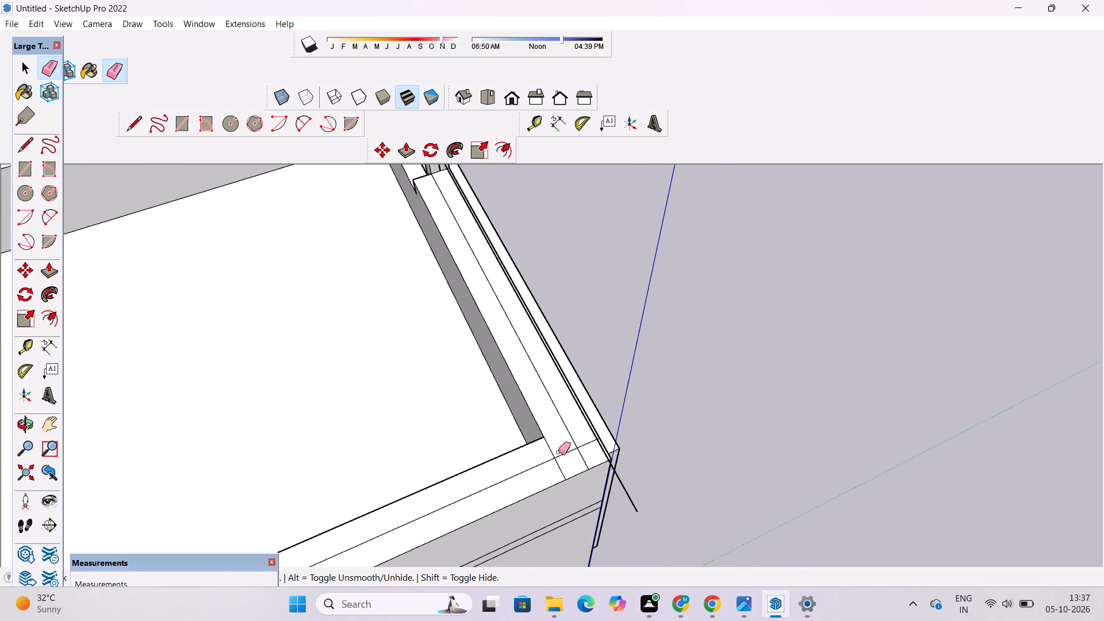
scroll(558, 452, down, 3)
scroll(488, 278, up, 14)
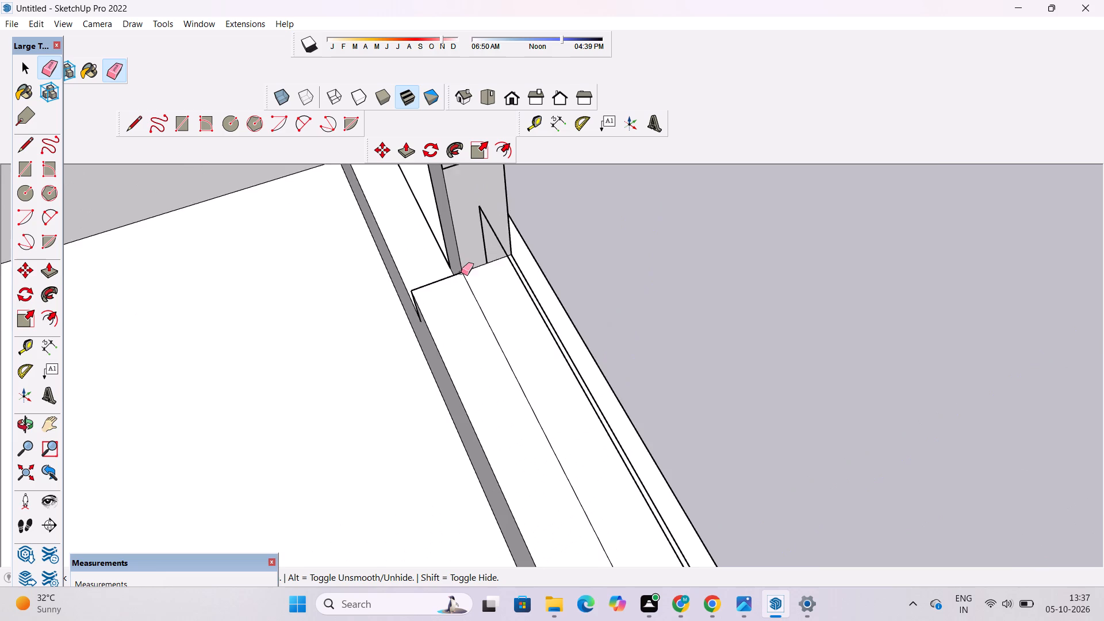
scroll(461, 312, down, 14)
scroll(462, 335, up, 2)
scroll(462, 335, down, 13)
scroll(459, 432, up, 12)
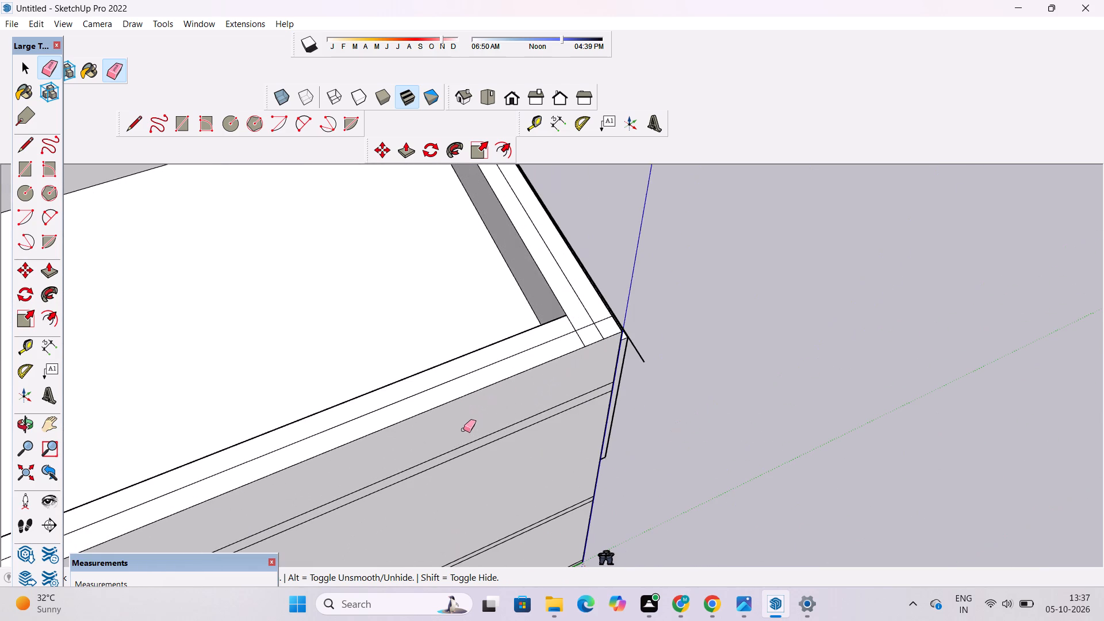
drag(574, 320, 573, 338)
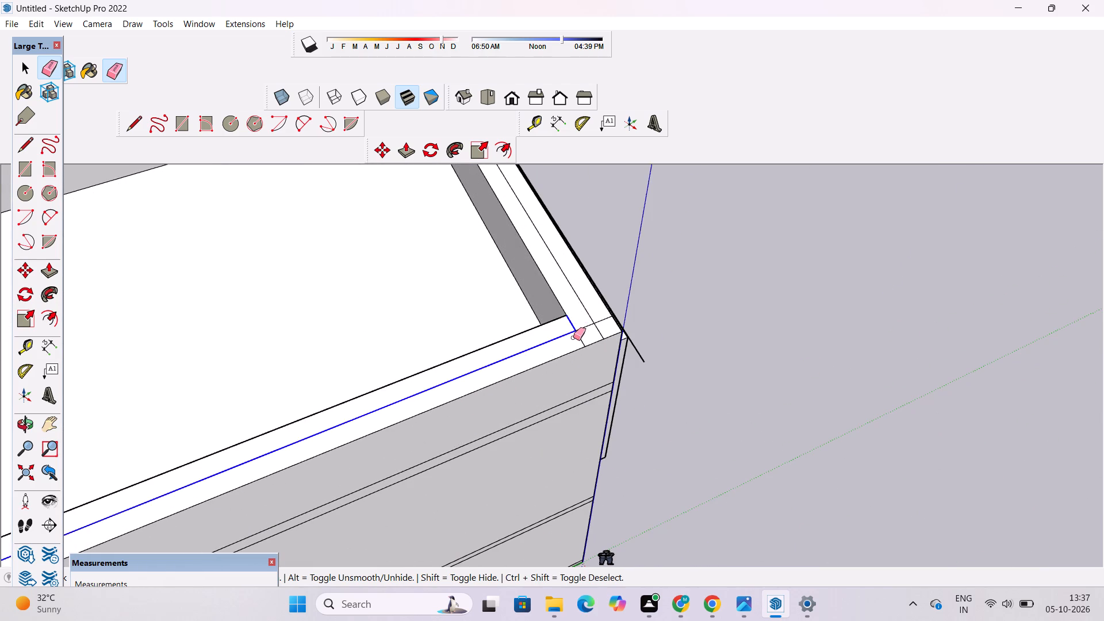
drag(573, 338, 581, 332)
double_click(581, 331)
Erase the centre line on the parapet opposite the balcony frame and the construction lines crossing at its corner.
scroll(642, 325, down, 11)
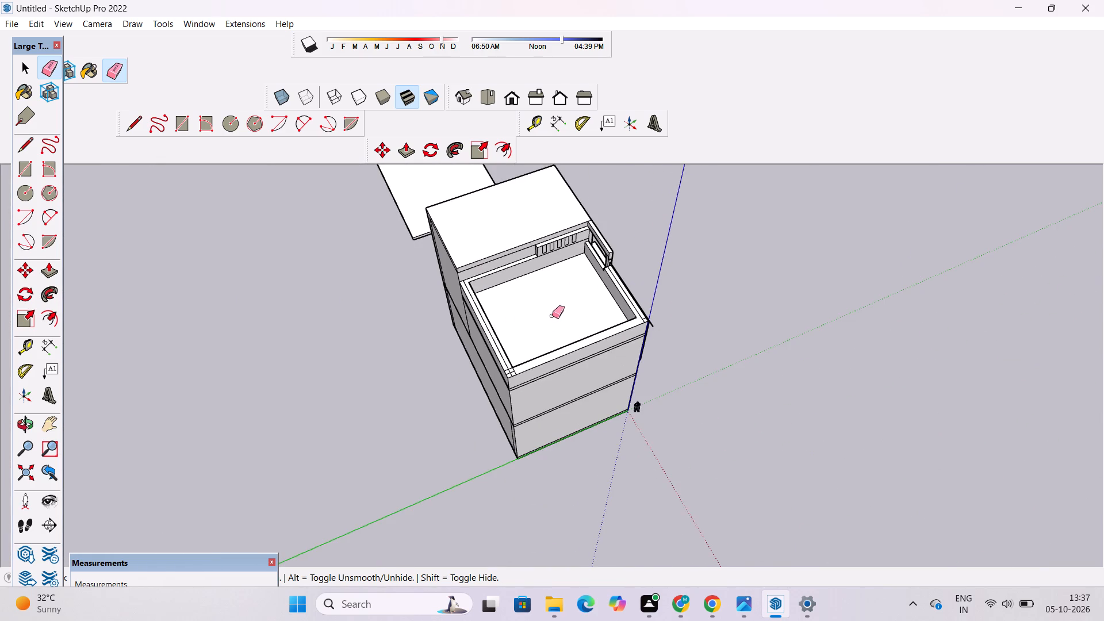
scroll(552, 316, up, 6)
scroll(480, 288, up, 12)
drag(459, 235, 457, 263)
scroll(398, 259, down, 8)
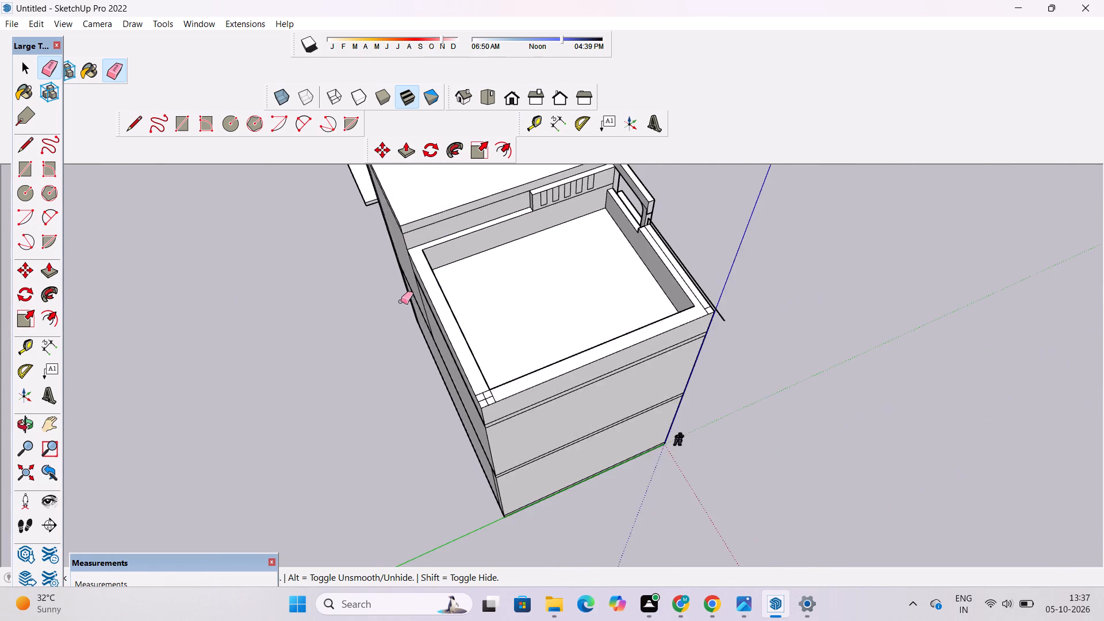
scroll(435, 410, up, 7)
scroll(507, 332, down, 7)
scroll(656, 325, up, 6)
drag(494, 313, 493, 333)
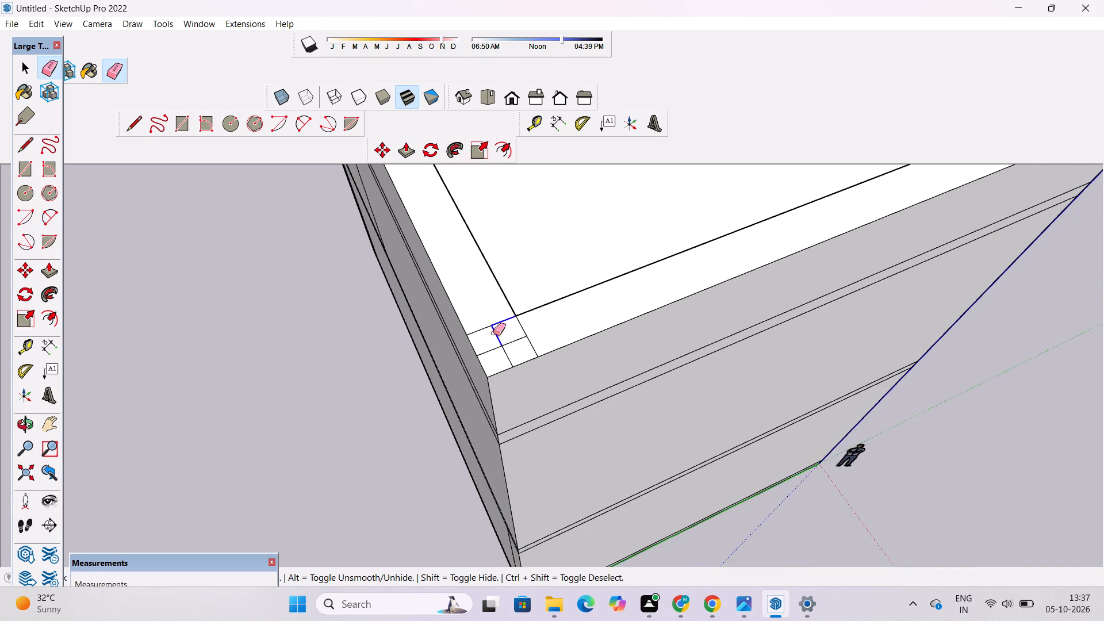
drag(493, 333, 523, 326)
scroll(359, 404, down, 7)
key(space)
Erase the raised horizontal guide line that overhangs the corner above the front parapet.
key(o)
scroll(588, 346, up, 4)
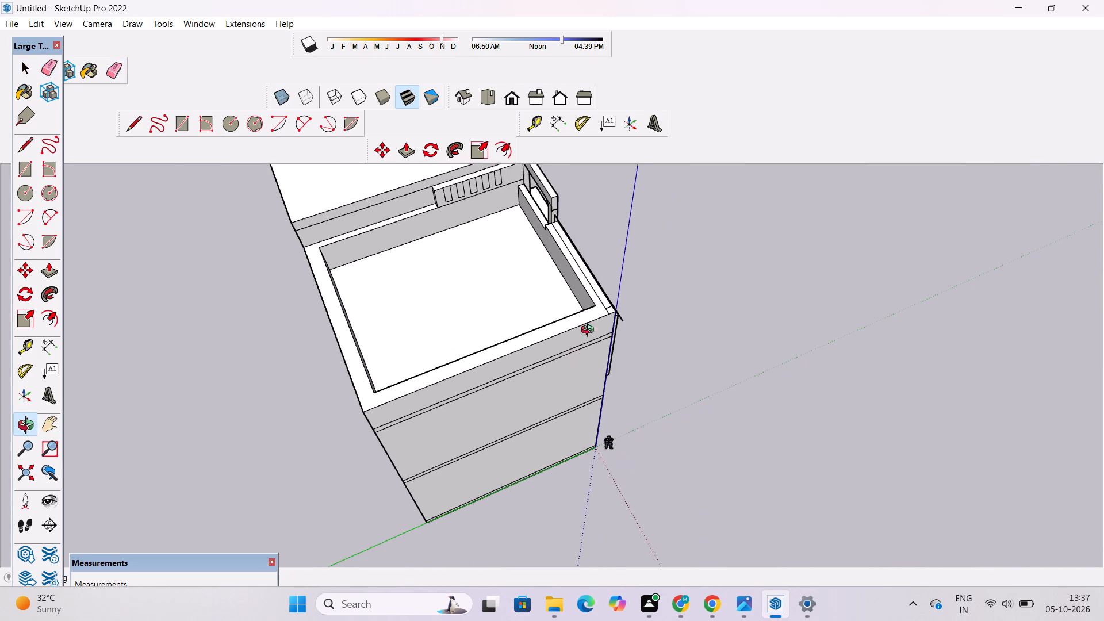
drag(656, 298, 396, 292)
scroll(553, 291, up, 5)
drag(574, 303, 473, 288)
drag(578, 250, 586, 302)
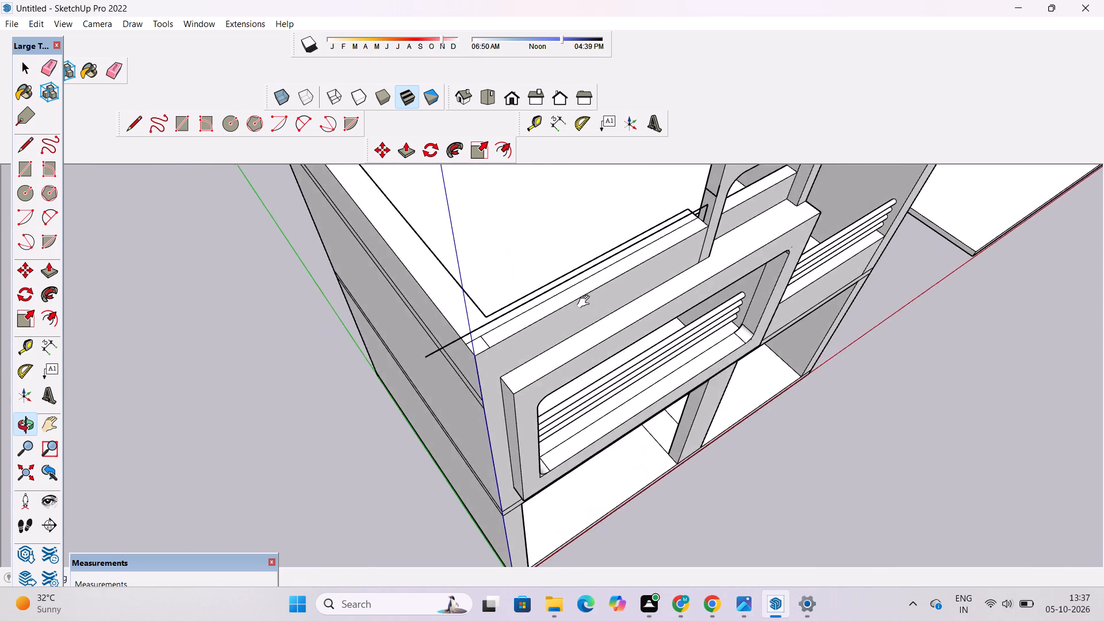
drag(586, 302, 588, 313)
drag(586, 316, 513, 251)
scroll(507, 236, up, 4)
drag(555, 256, 466, 239)
shift+drag(481, 239, 568, 288)
scroll(441, 270, up, 1)
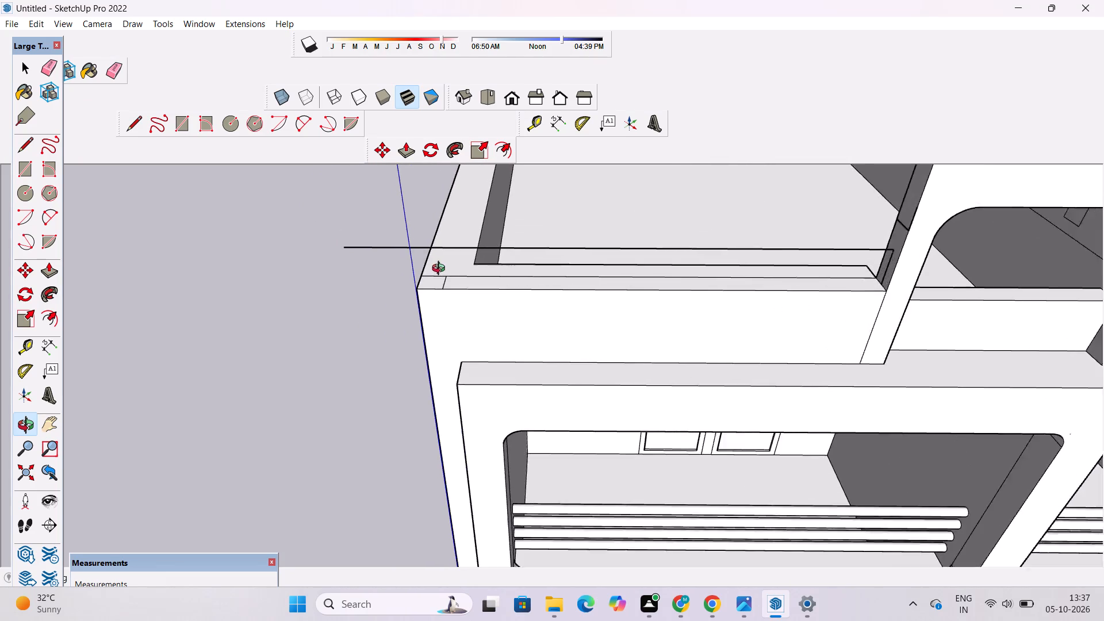
scroll(441, 270, up, 1)
shift+drag(441, 270, 440, 333)
key(e)
scroll(351, 298, up, 4)
drag(352, 296, 352, 346)
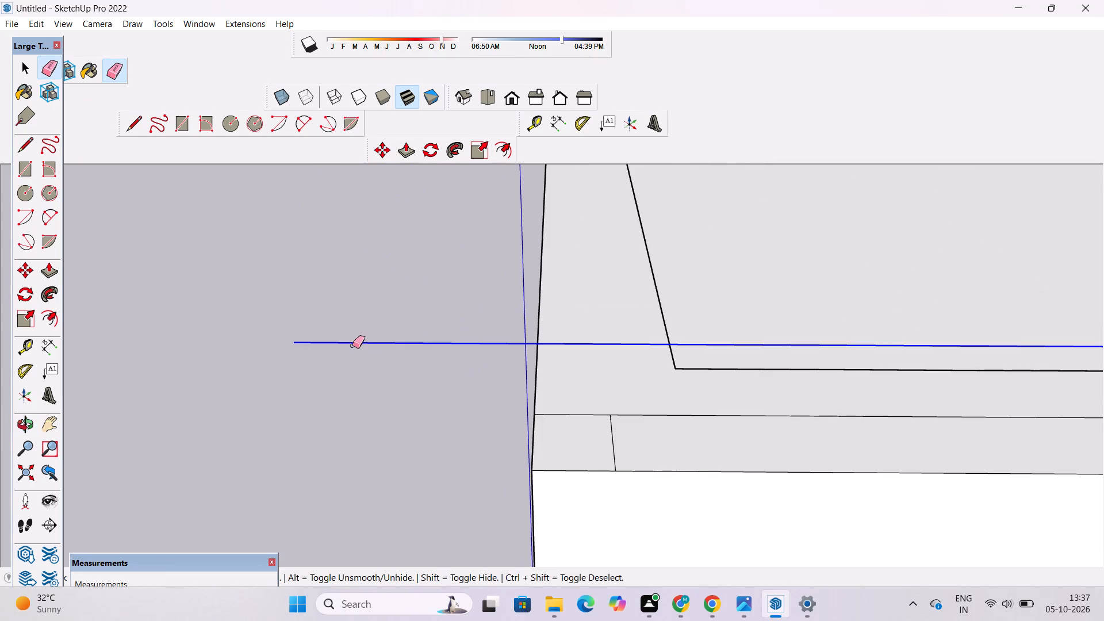
drag(352, 346, 329, 338)
scroll(254, 304, down, 7)
key(space)
Draw a 17' line along the front parapet's top, midway between its centre line and outer edge, from the balcony frame to the corner cross line.
key(o)
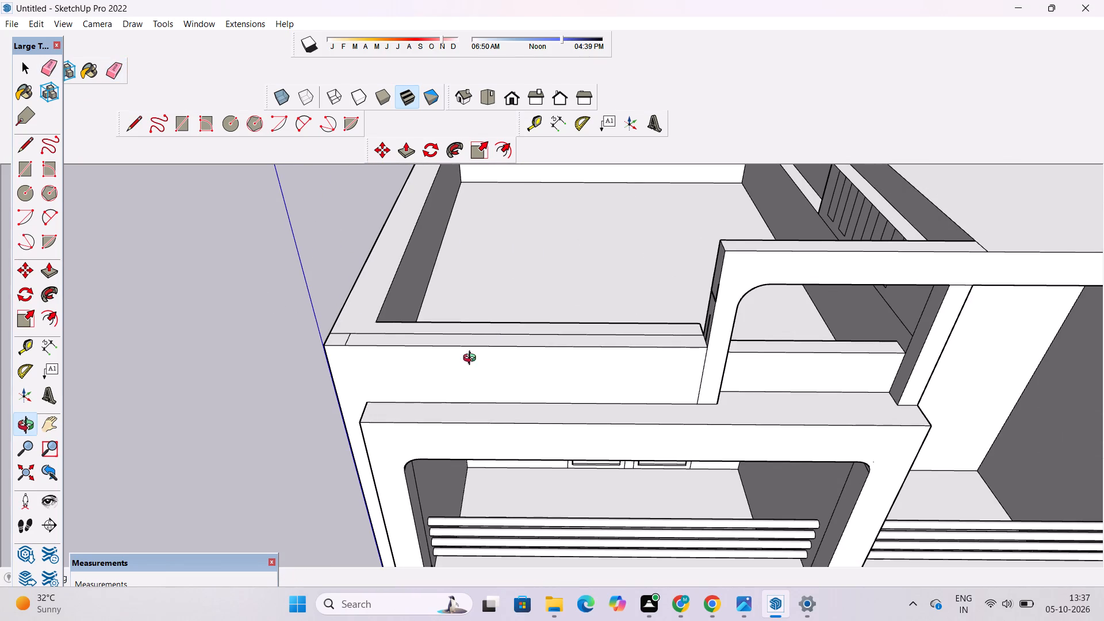
scroll(531, 364, up, 2)
drag(520, 364, 679, 413)
scroll(737, 274, up, 4)
shift+drag(738, 287, 731, 287)
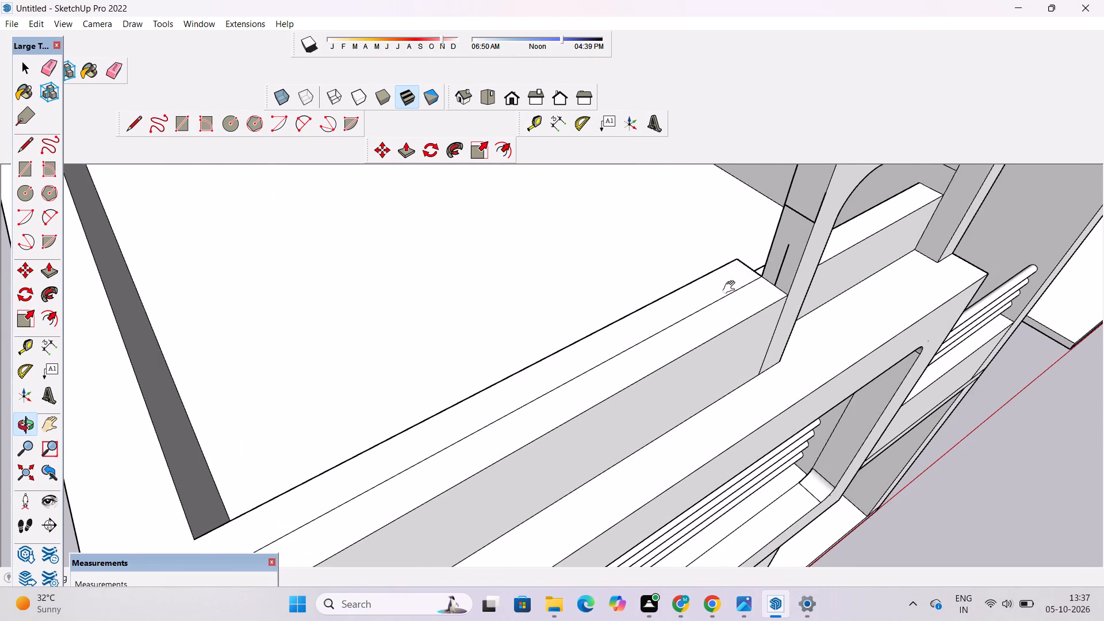
shift+drag(731, 287, 690, 270)
drag(710, 281, 616, 295)
scroll(608, 293, down, 4)
shift+drag(531, 331, 741, 308)
drag(715, 317, 715, 331)
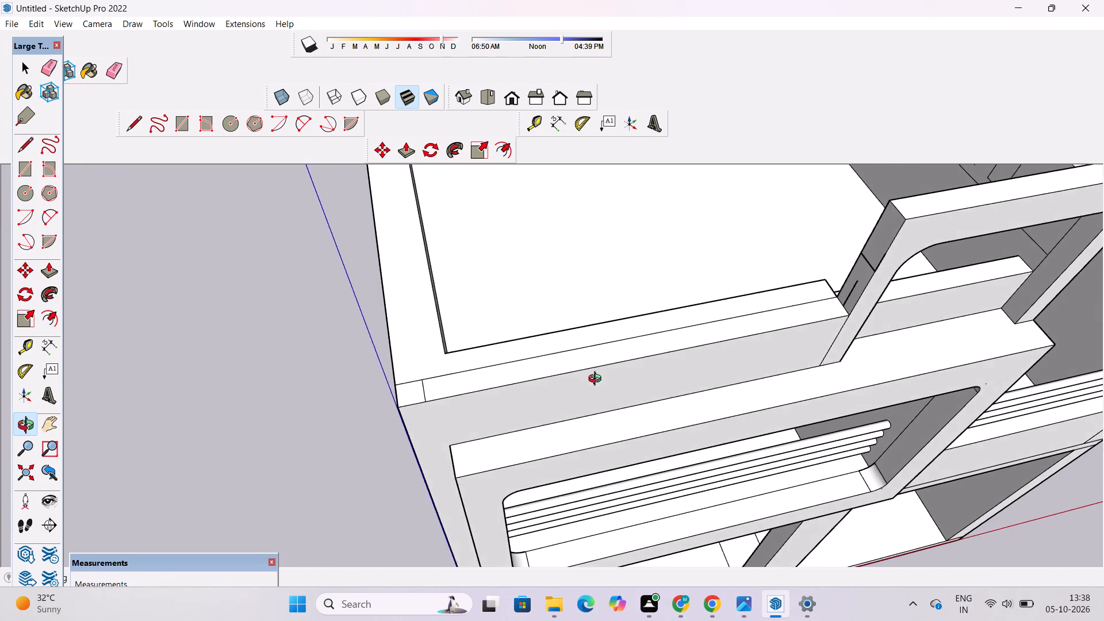
scroll(597, 380, up, 2)
shift+drag(588, 380, 630, 366)
key(l)
scroll(552, 326, down, 4)
scroll(714, 317, up, 5)
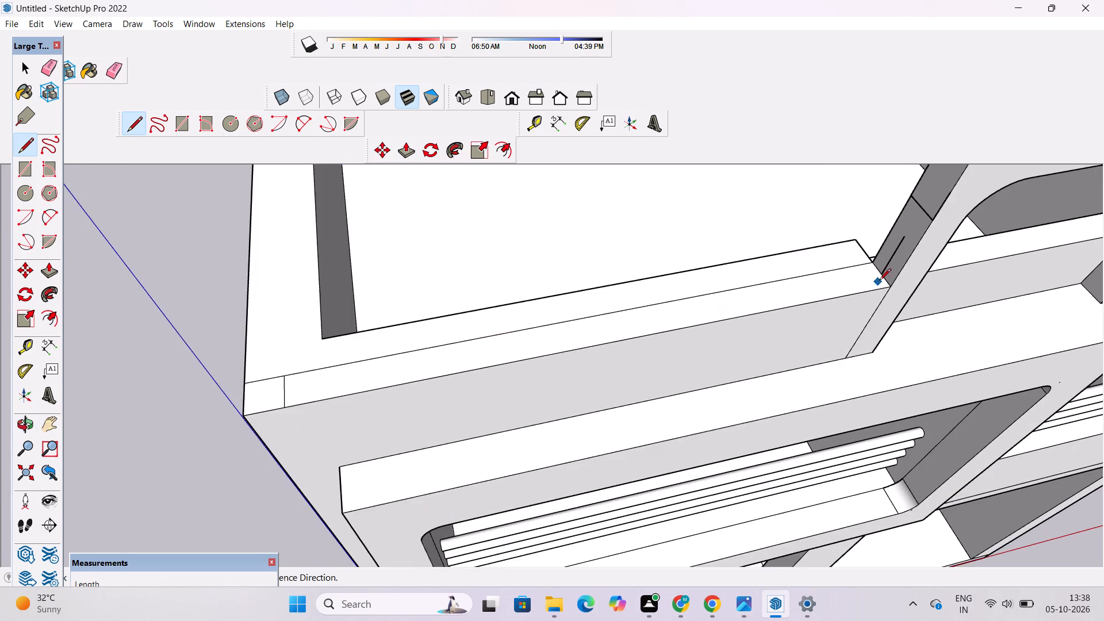
scroll(887, 275, up, 4)
click(881, 274)
scroll(881, 274, down, 5)
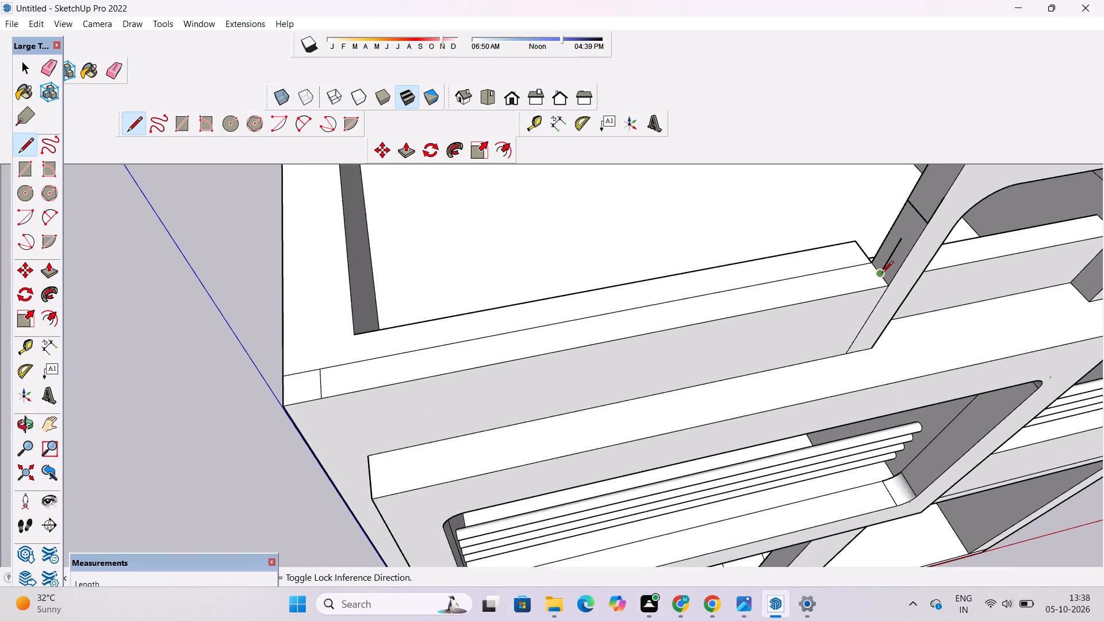
scroll(881, 274, down, 4)
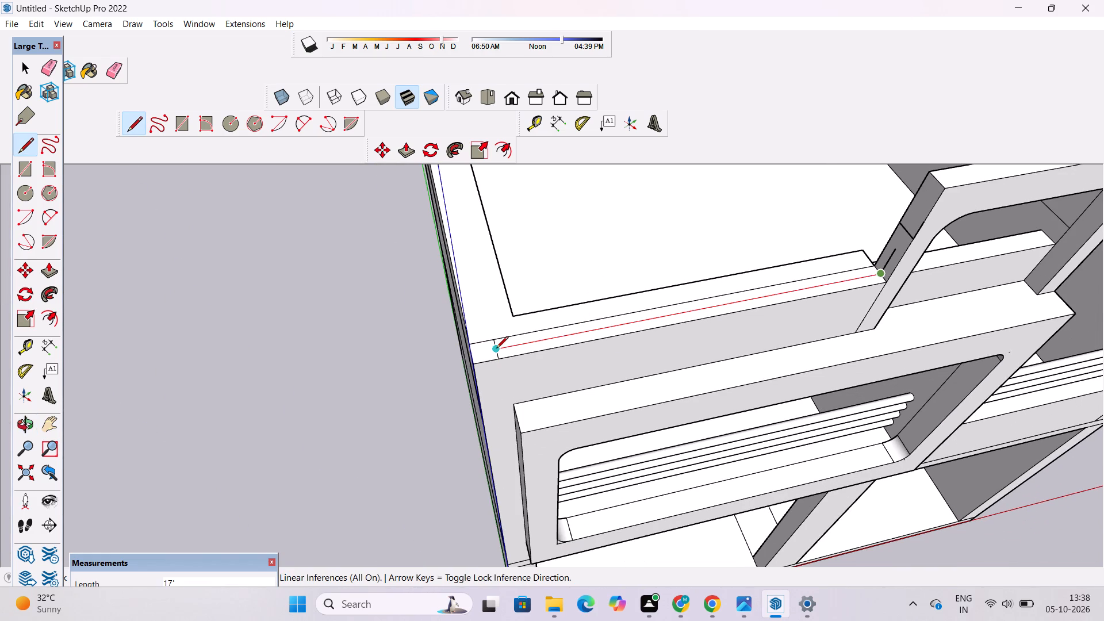
click(496, 349)
Draw a 1' 6" vertical line up from the corner end of the new 17' line, level with the guide at the balcony frame.
scroll(496, 349, down, 5)
scroll(494, 349, up, 10)
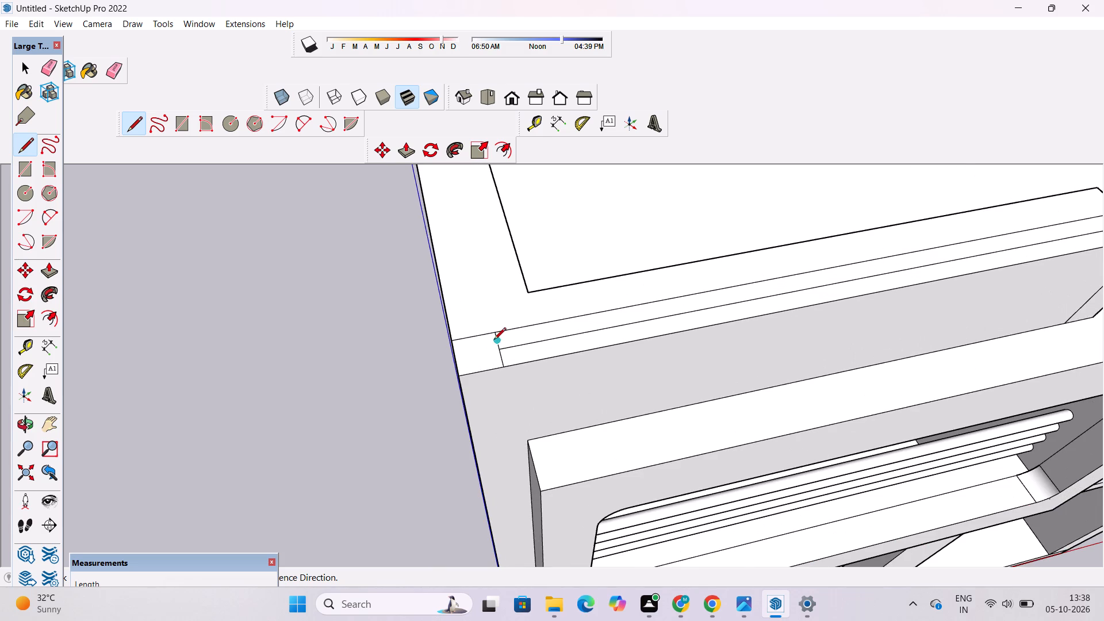
click(498, 352)
scroll(498, 352, down, 5)
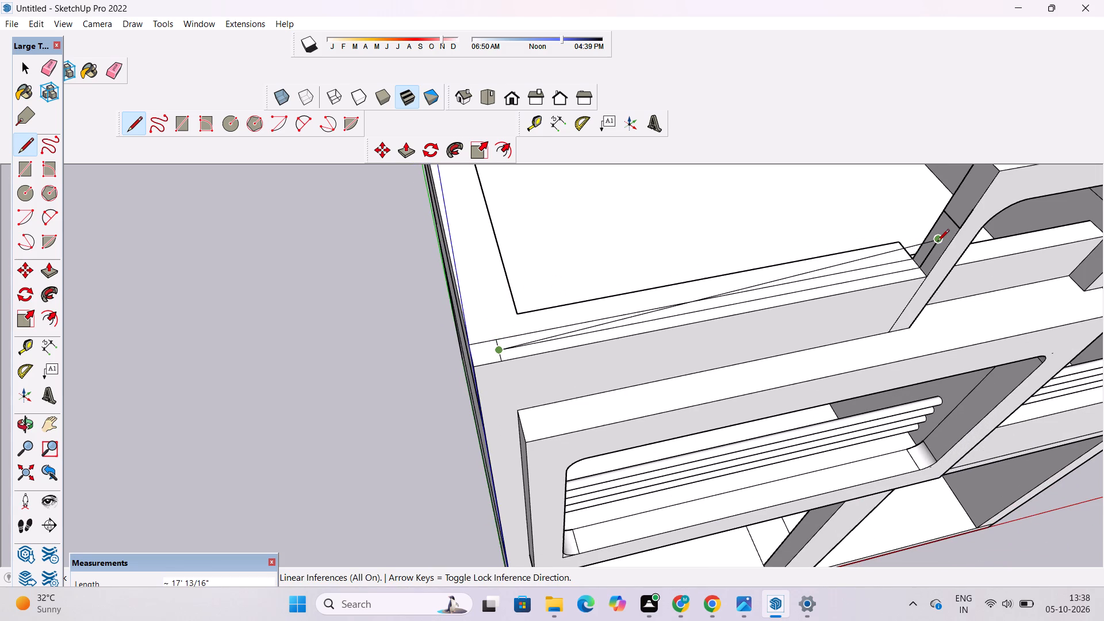
scroll(937, 242, up, 4)
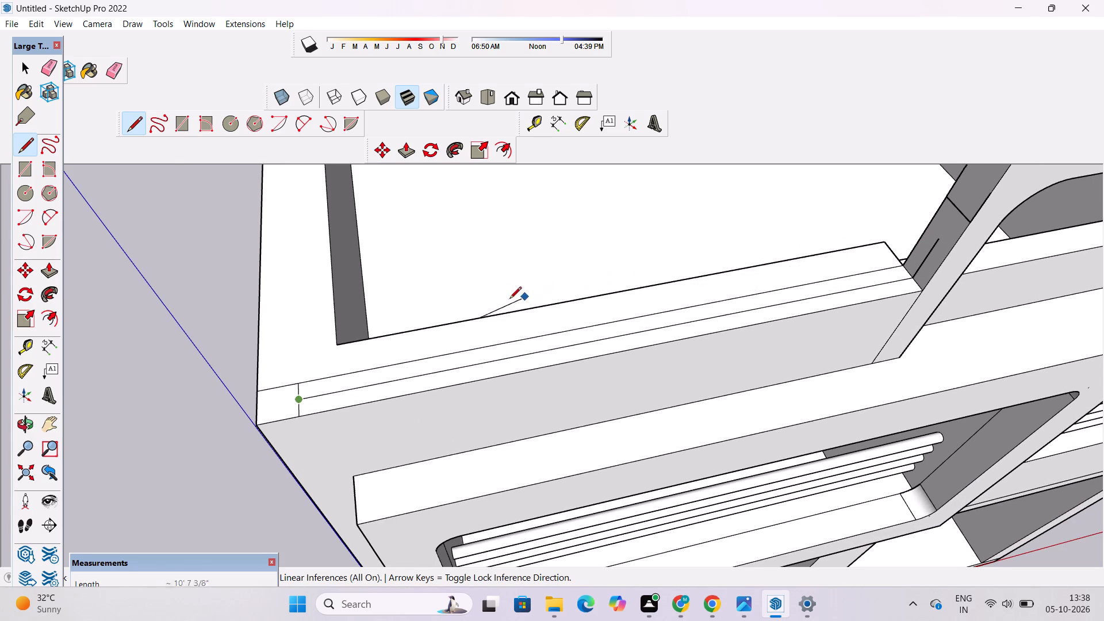
scroll(497, 301, down, 9)
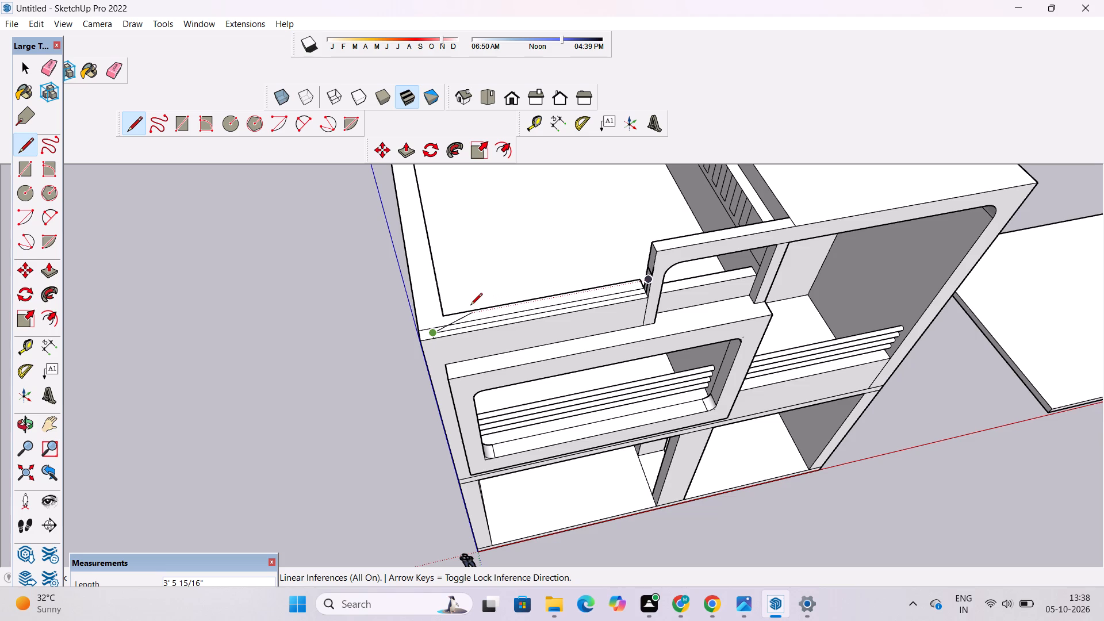
scroll(470, 306, up, 4)
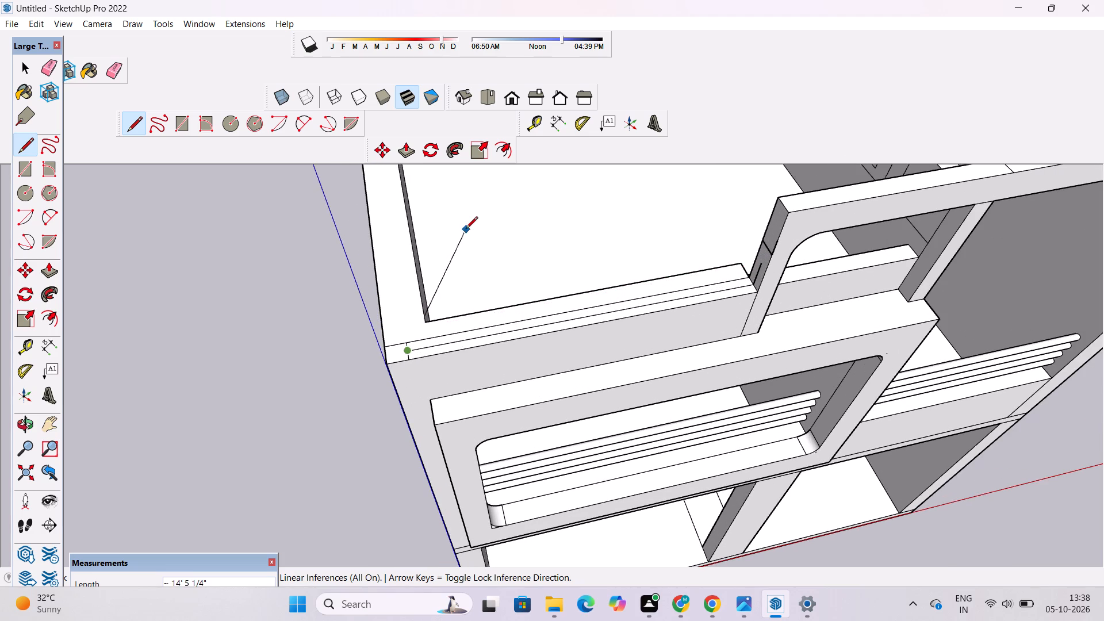
scroll(400, 328, up, 1)
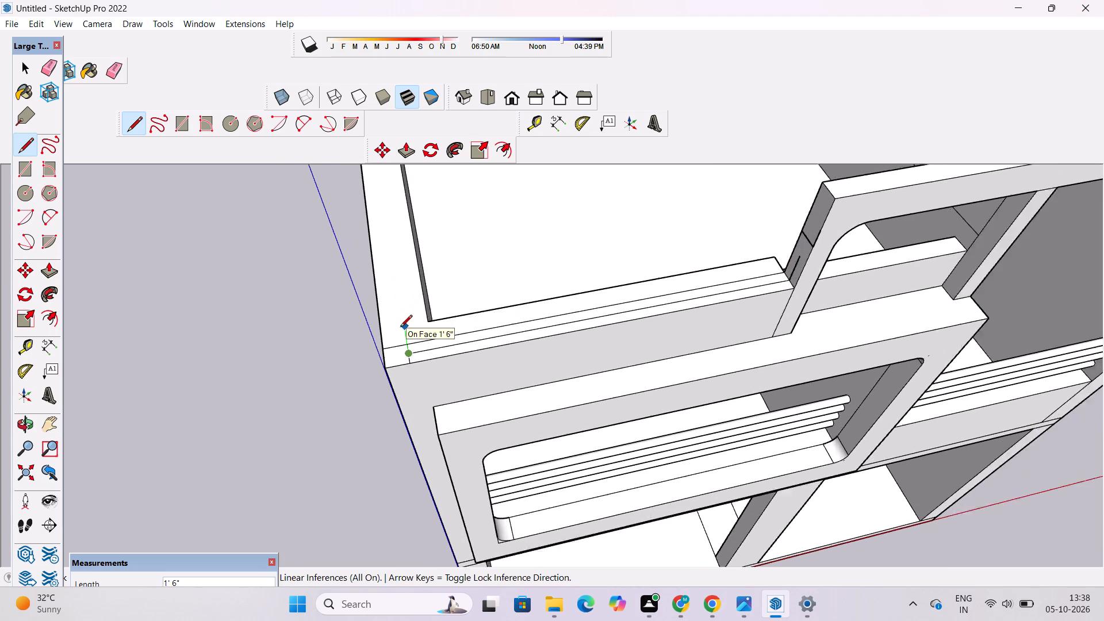
scroll(400, 328, up, 3)
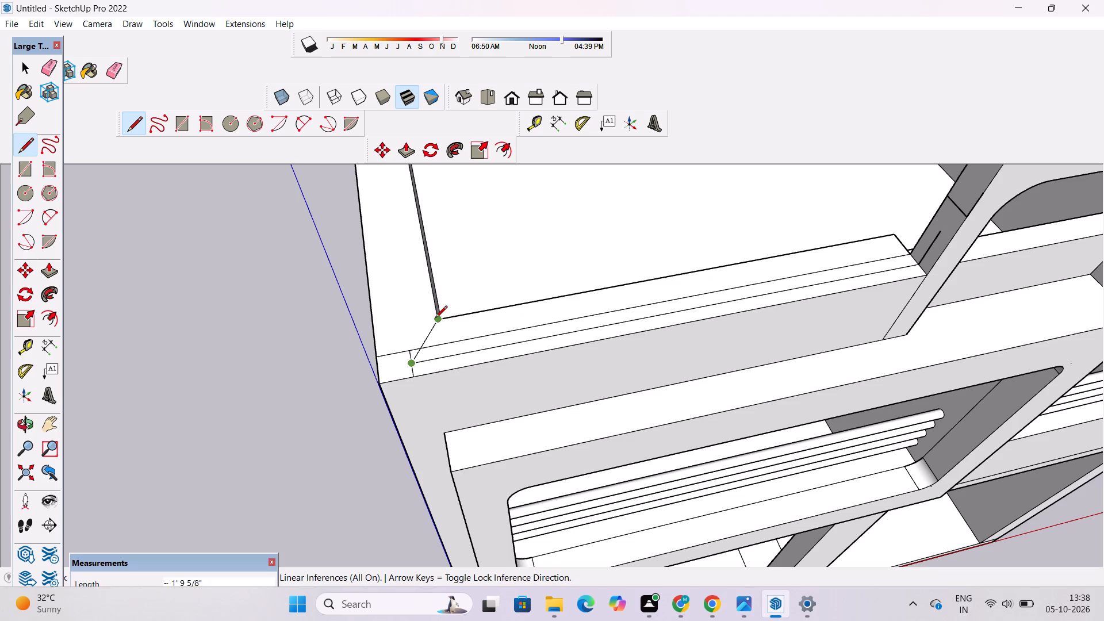
click(398, 332)
Draw a 17' top line from the corner vertical's upper end to the top of the vertical guide at the balcony frame.
scroll(578, 309, down, 5)
scroll(762, 267, up, 4)
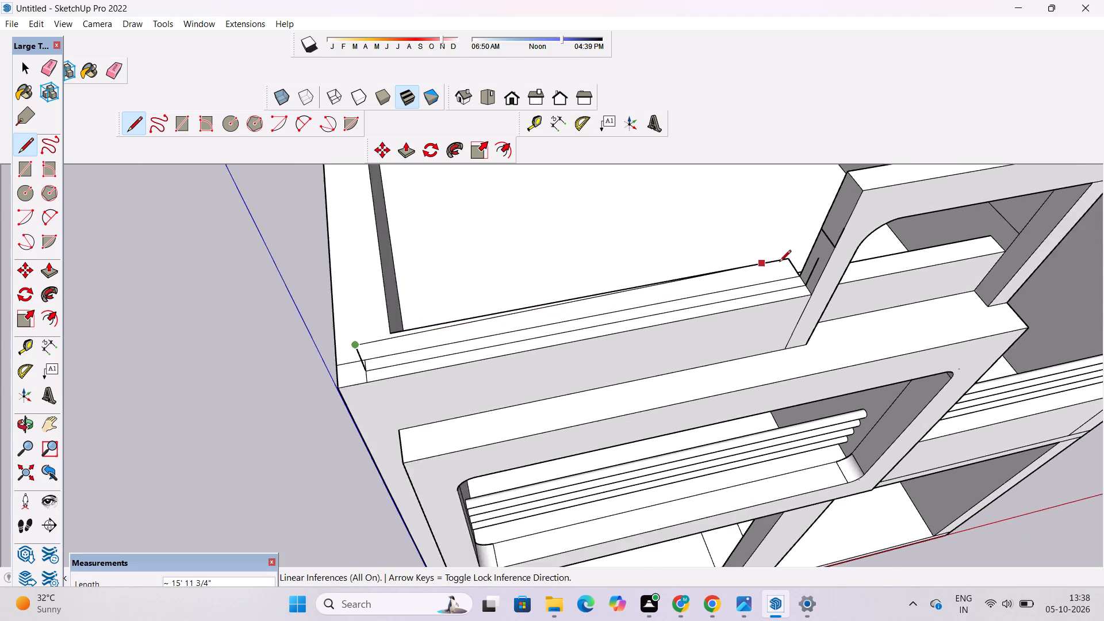
scroll(804, 259, up, 6)
click(856, 251)
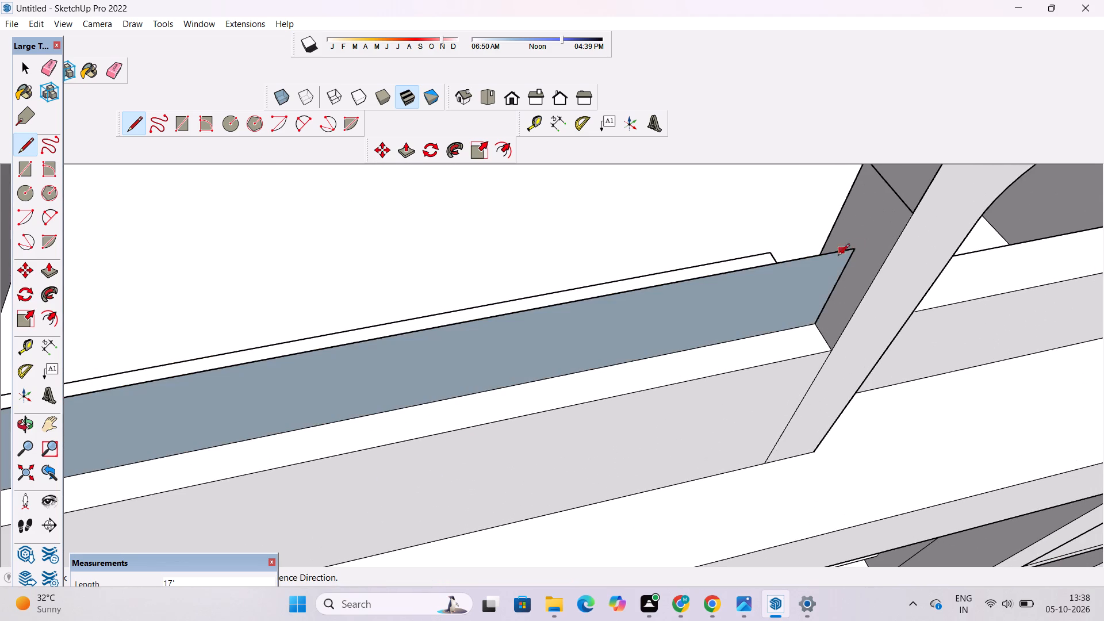
Delete the face enclosed by the railing outline on the front parapet, keeping its edges.
key(space)
click(654, 331)
key(Delete)
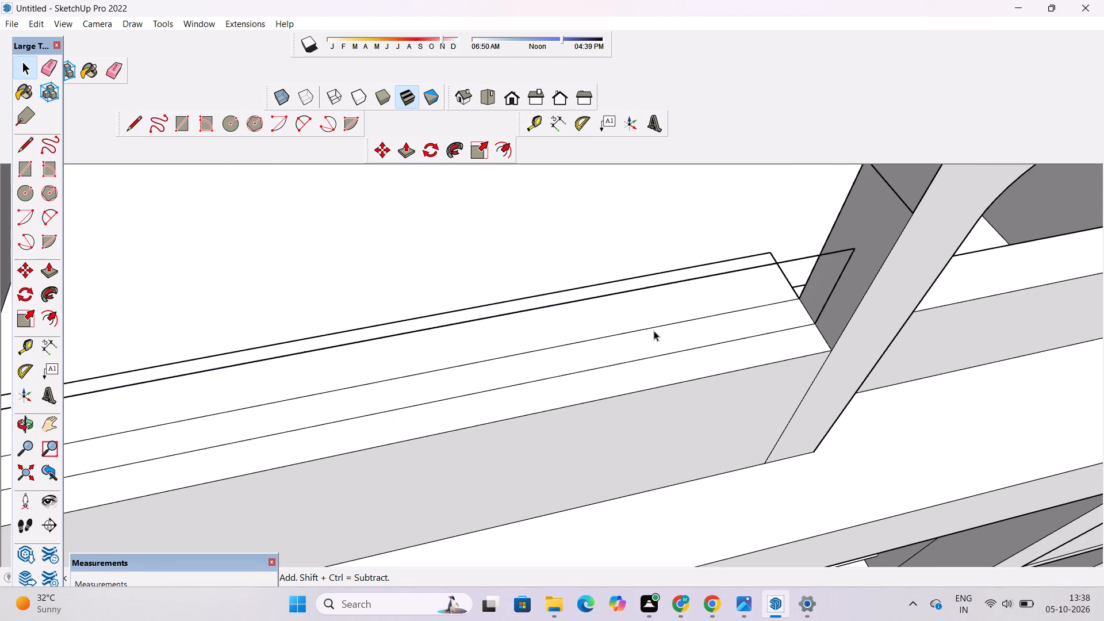
Draw a 34' 6" line along the side parapet's top, from the foot of the railing's corner vertical to the parapet's far outer edge.
key(o)
scroll(654, 331, down, 6)
drag(378, 412, 722, 265)
scroll(723, 260, down, 5)
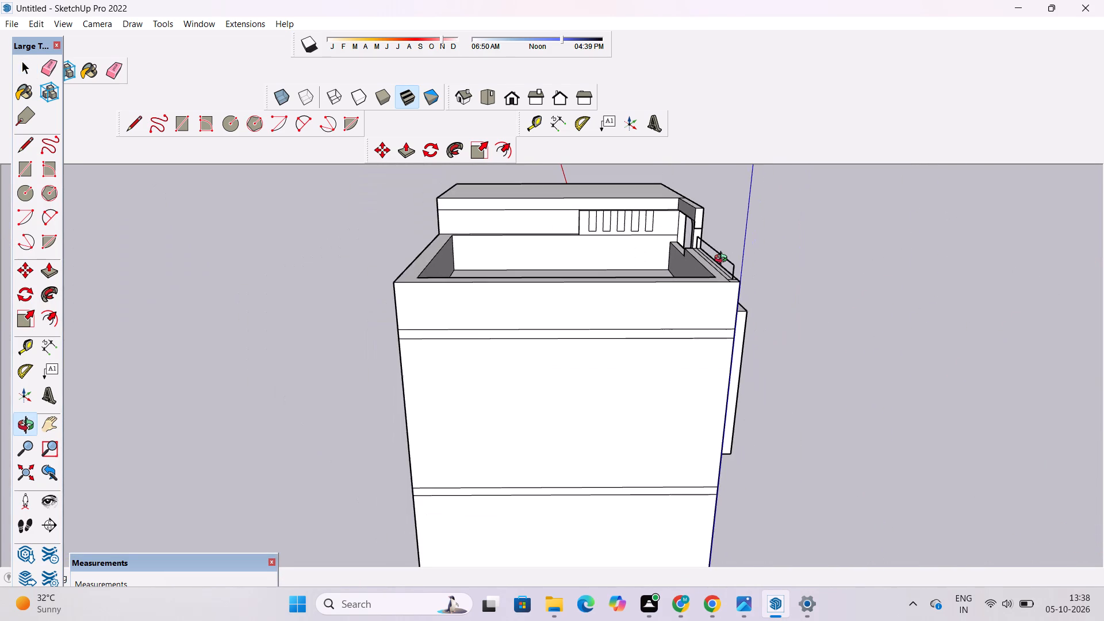
shift+drag(722, 263, 714, 331)
scroll(714, 331, up, 6)
drag(665, 386, 722, 440)
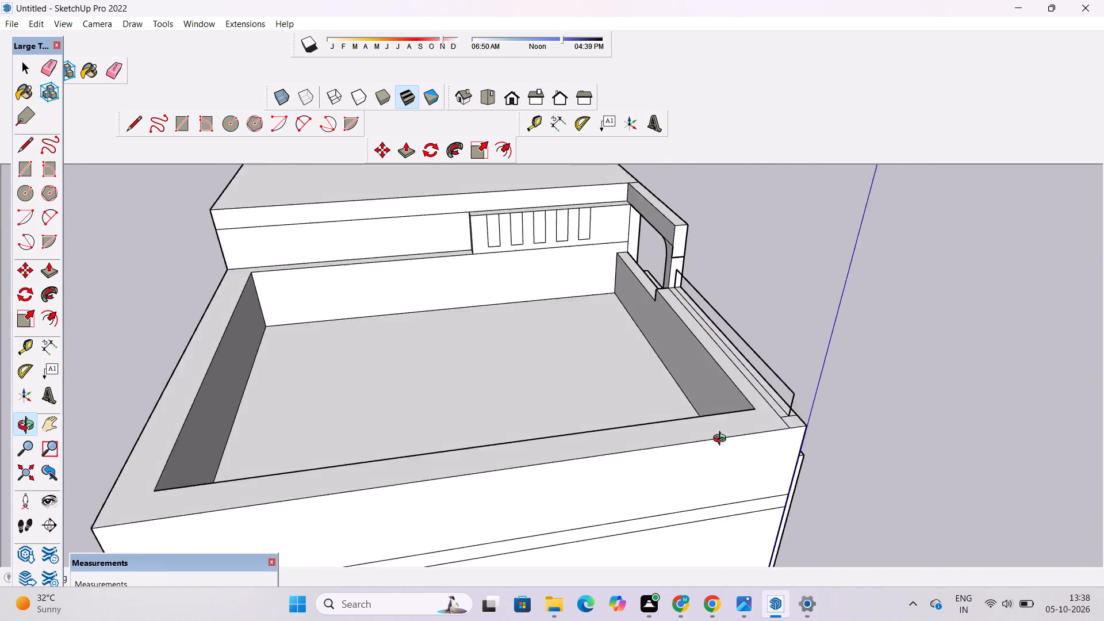
drag(722, 440, 754, 482)
drag(754, 482, 729, 379)
drag(727, 375, 836, 442)
scroll(829, 334, up, 4)
shift+drag(809, 328, 743, 258)
drag(746, 274, 779, 287)
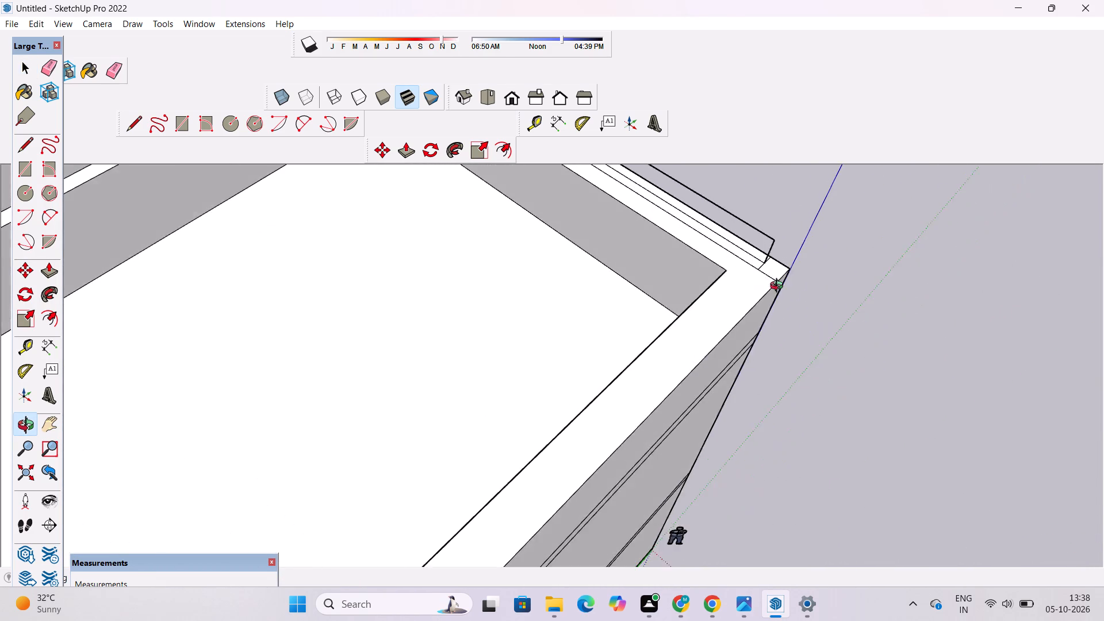
drag(779, 287, 900, 333)
scroll(822, 249, up, 4)
shift+drag(753, 257, 685, 294)
scroll(684, 294, down, 4)
drag(698, 301, 637, 323)
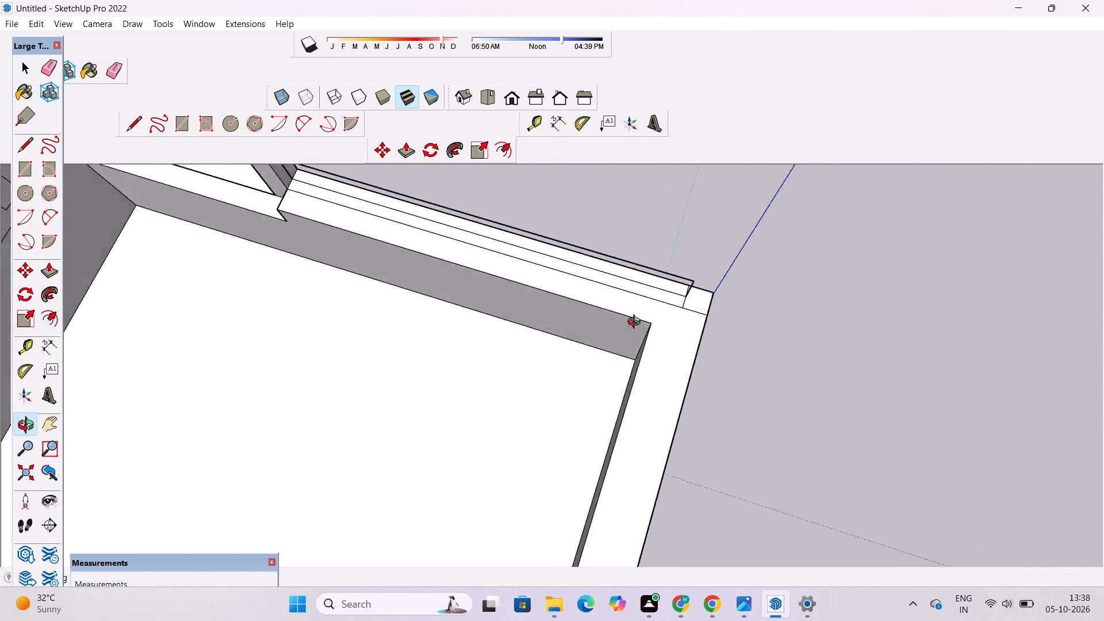
drag(637, 323, 630, 325)
scroll(643, 315, up, 4)
drag(665, 346, 666, 339)
drag(668, 347, 676, 298)
scroll(676, 298, down, 5)
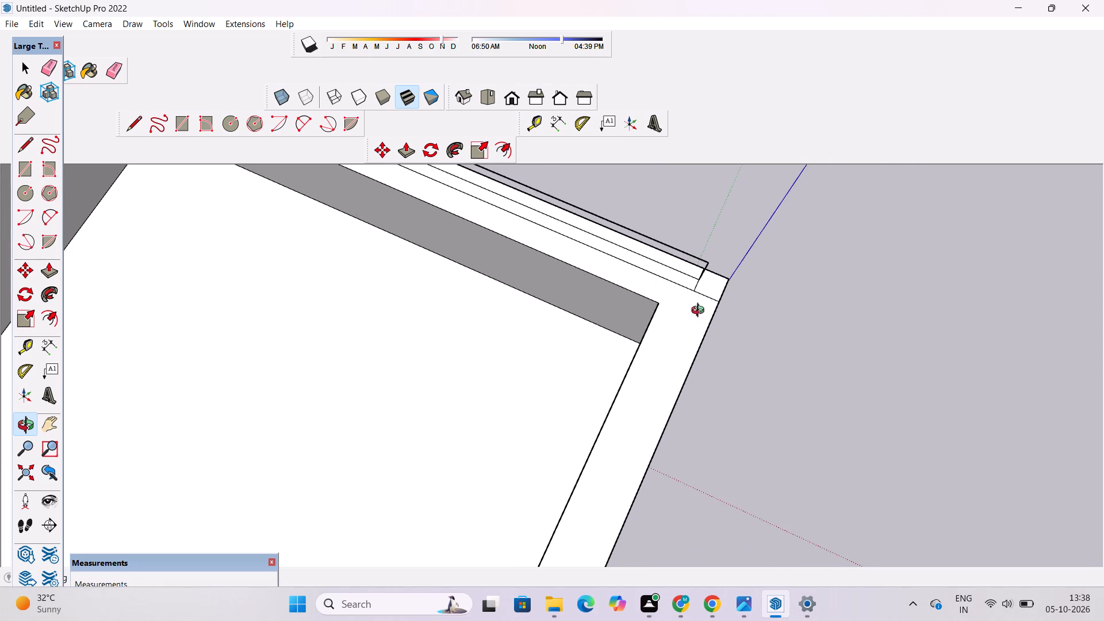
key(l)
scroll(691, 227, down, 5)
scroll(676, 277, up, 6)
scroll(716, 249, up, 8)
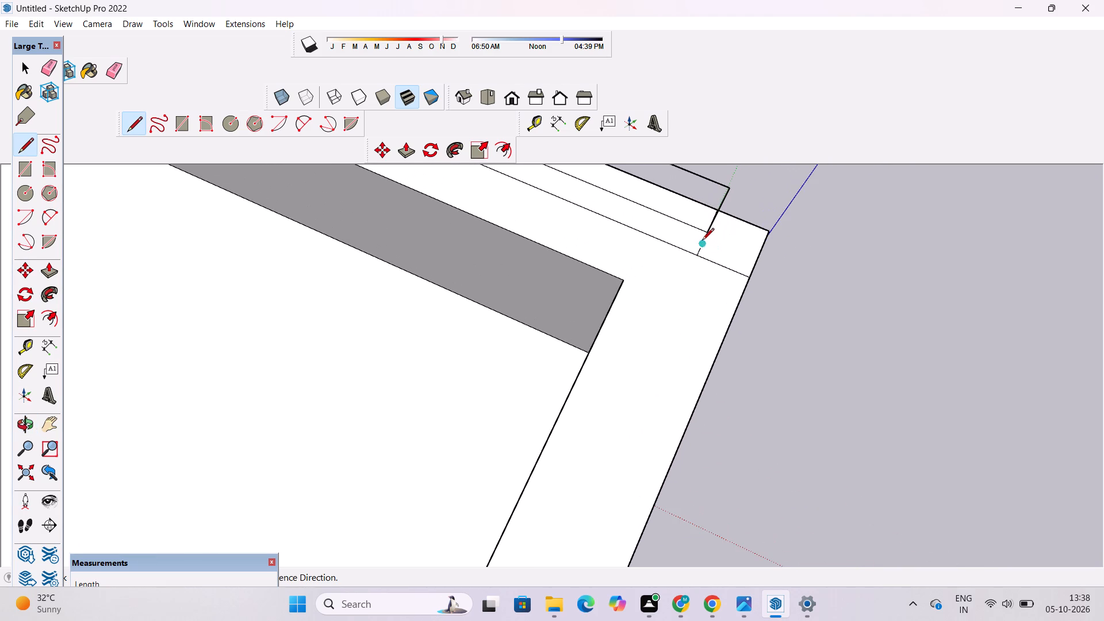
click(708, 232)
scroll(708, 232, down, 20)
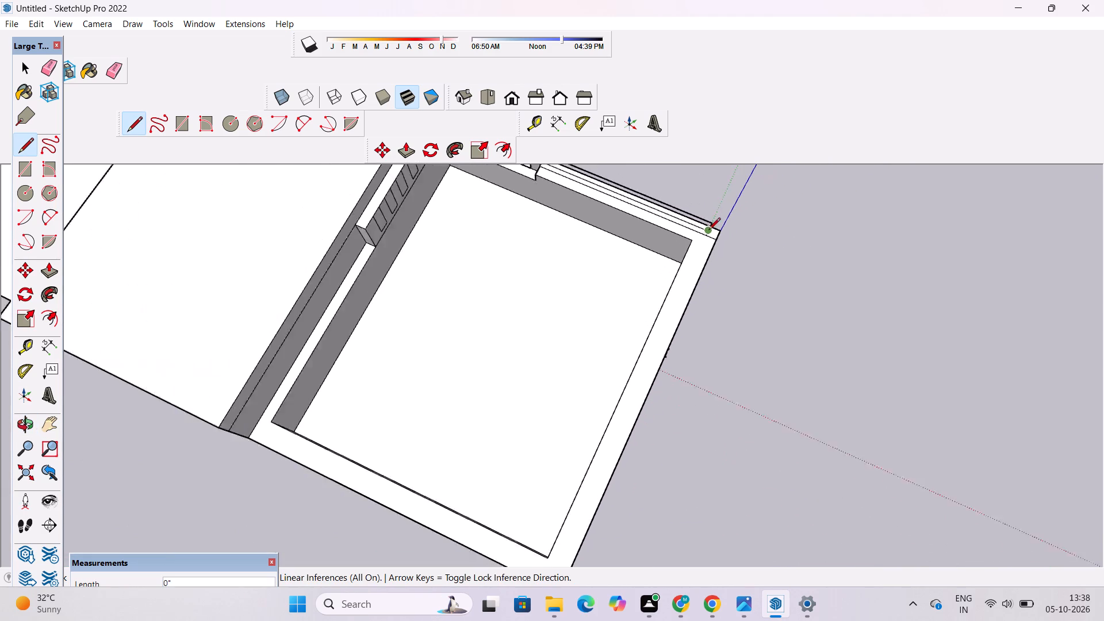
scroll(708, 231, down, 2)
scroll(638, 369, up, 1)
scroll(638, 369, down, 5)
scroll(627, 420, up, 7)
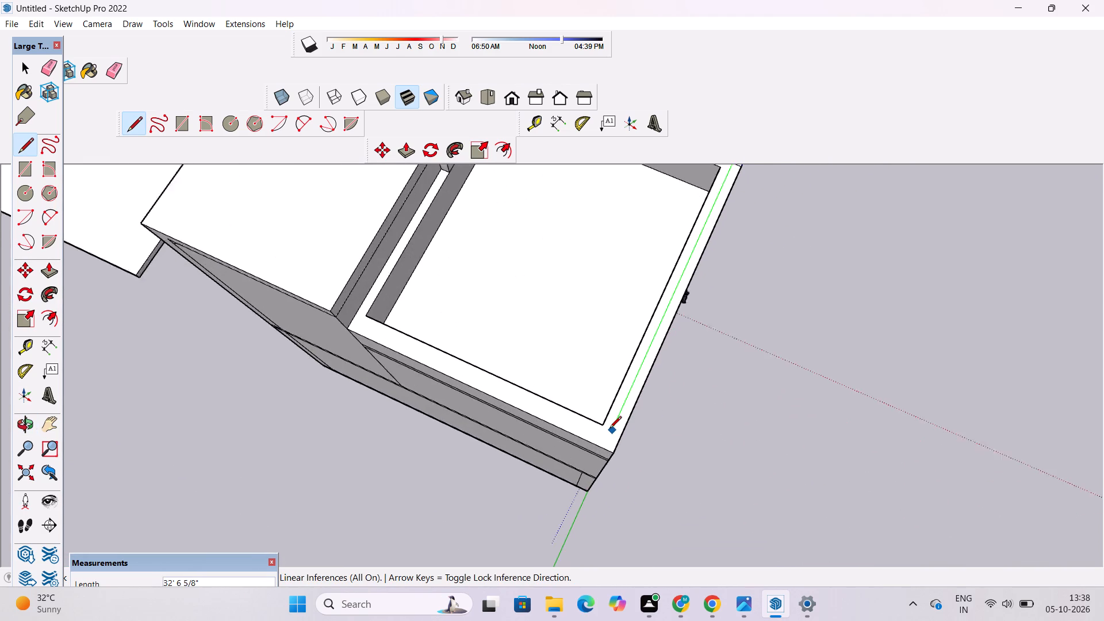
scroll(609, 429, up, 5)
click(596, 468)
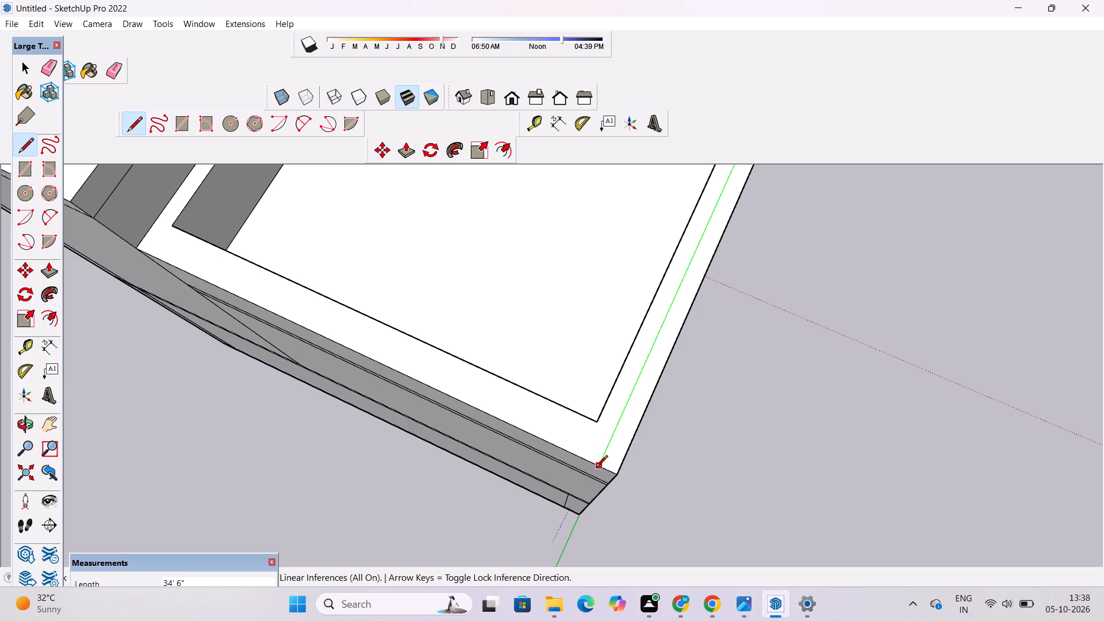
key(space)
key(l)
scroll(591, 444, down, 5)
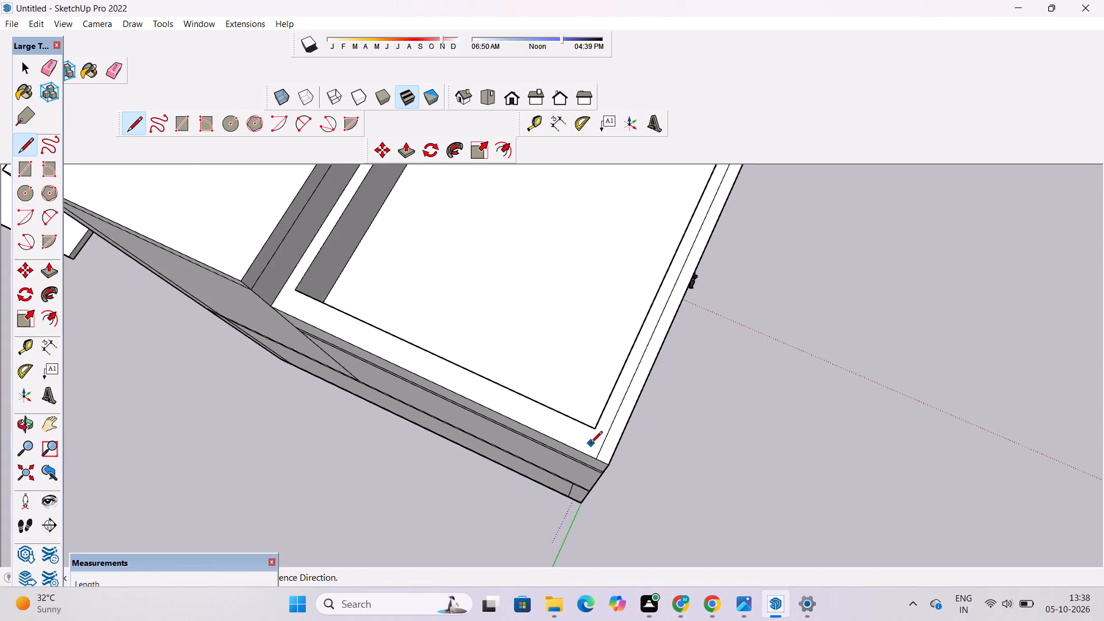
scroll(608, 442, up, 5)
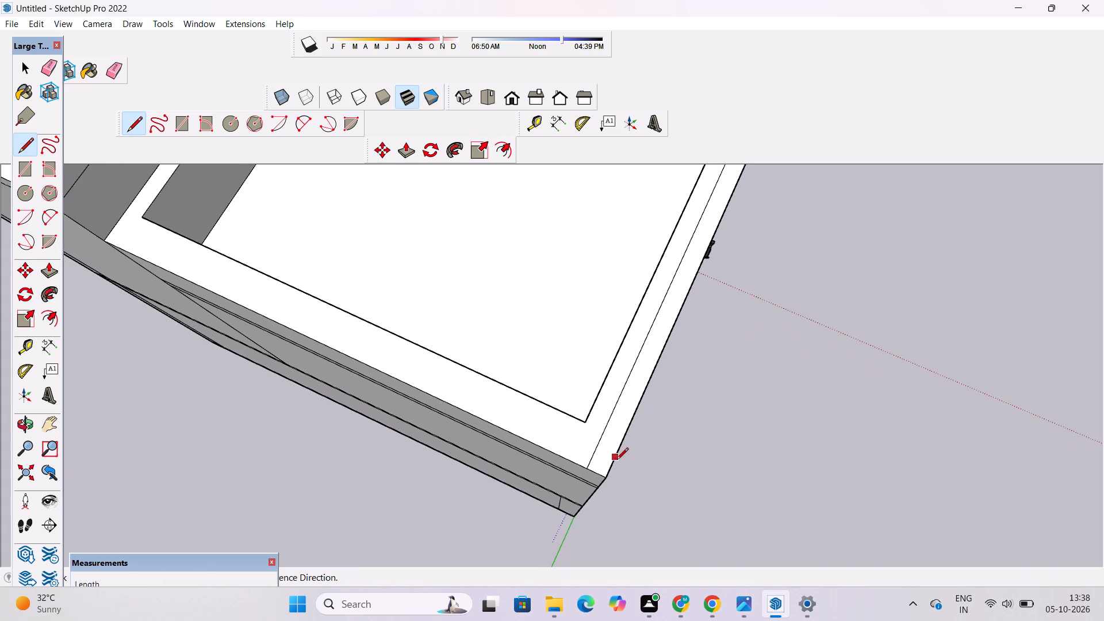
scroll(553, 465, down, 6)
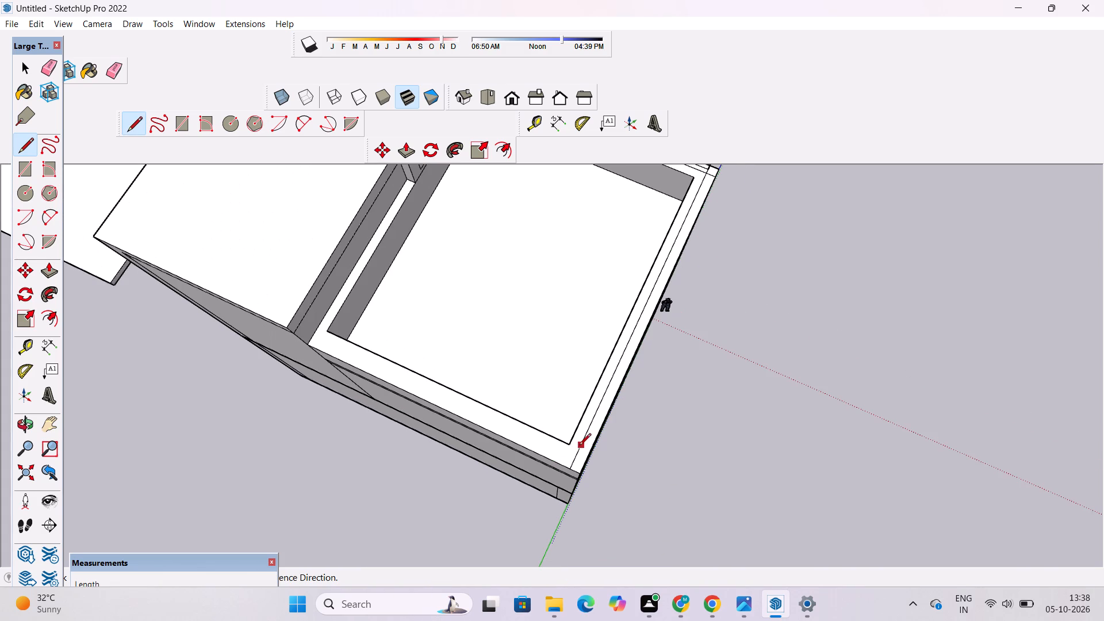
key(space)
Examine the terrace parapets and the railing outline from the side of the house.
scroll(481, 486, down, 5)
scroll(564, 435, up, 6)
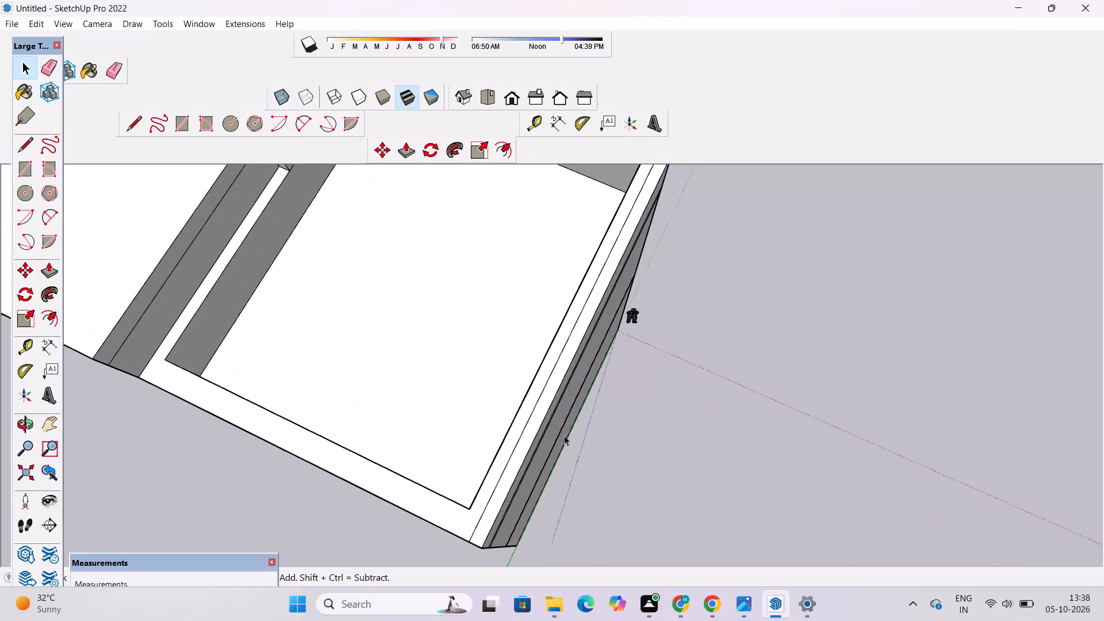
key(o)
drag(642, 407, 565, 306)
scroll(535, 317, down, 5)
shift+drag(646, 321, 694, 473)
drag(687, 436, 509, 382)
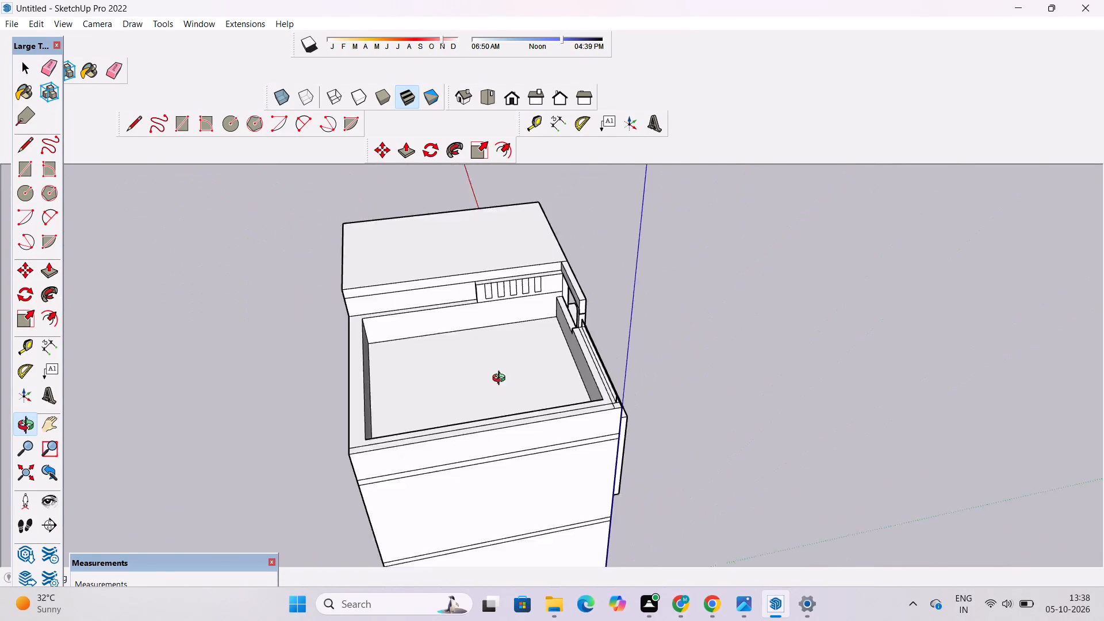
scroll(553, 380, up, 4)
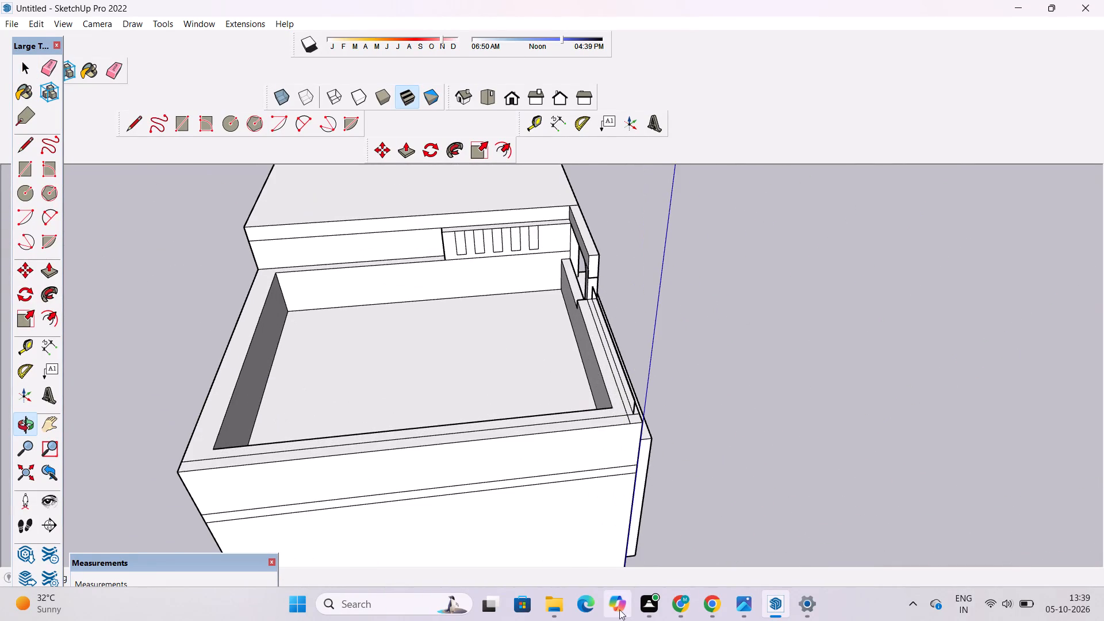
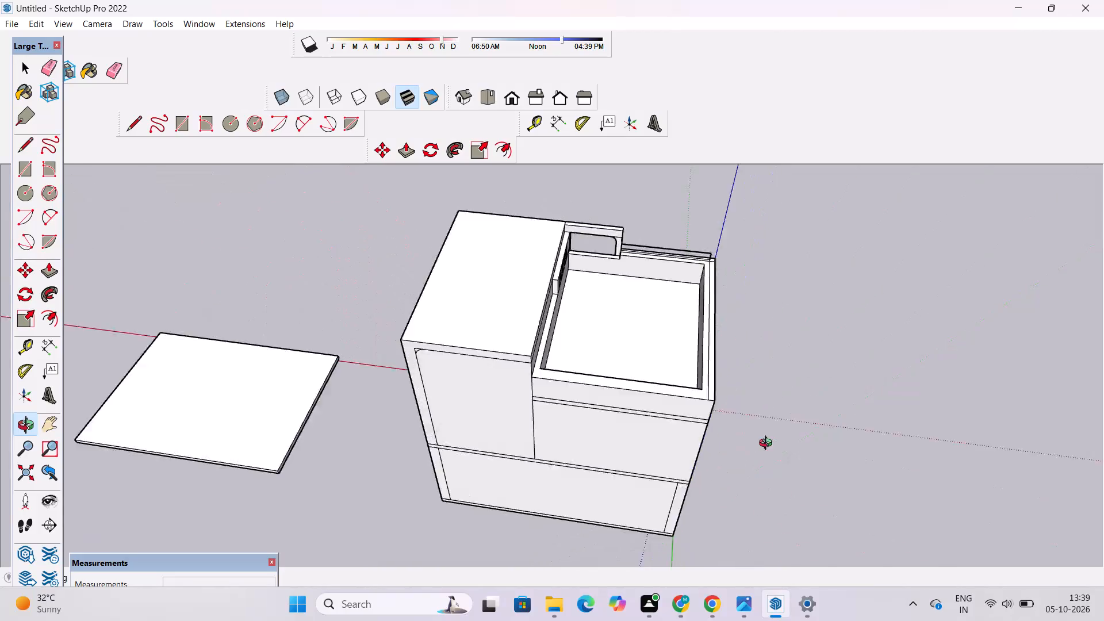
Examine the terrace parapets and the railing outline's corner from several angles.
scroll(607, 362, up, 4)
shift+drag(662, 344, 669, 427)
drag(708, 433, 478, 371)
scroll(495, 344, down, 6)
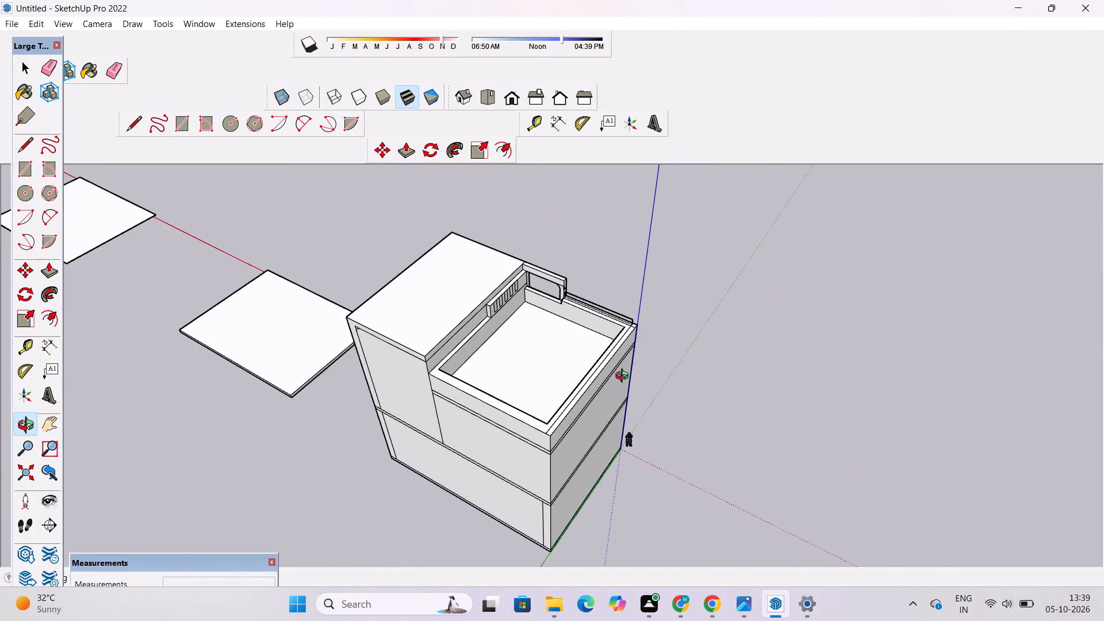
drag(624, 377, 494, 389)
scroll(597, 353, up, 11)
drag(614, 364, 661, 390)
scroll(683, 392, up, 5)
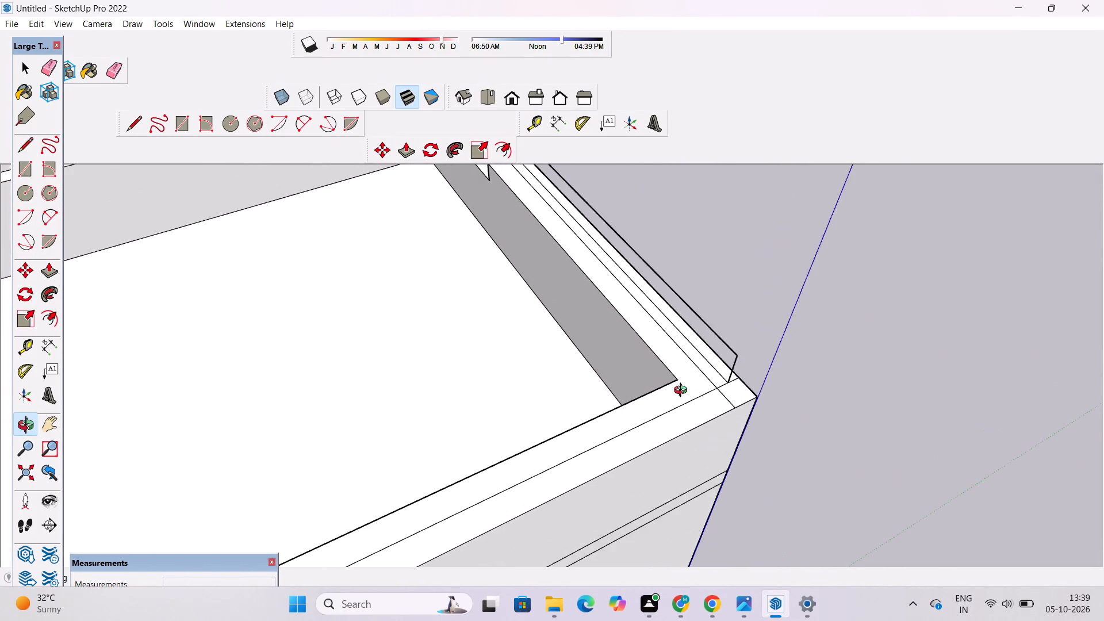
shift+drag(683, 396, 708, 331)
drag(694, 342, 785, 321)
scroll(786, 308, down, 5)
shift+drag(747, 315, 744, 262)
shift+scroll(731, 268, down, 5)
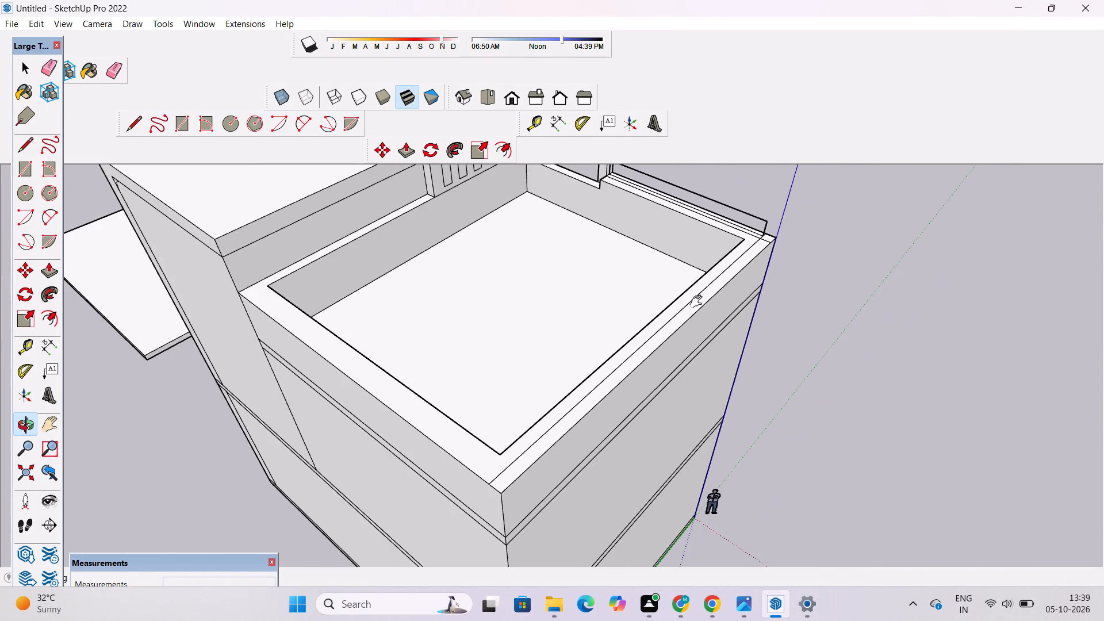
shift+drag(585, 397, 579, 416)
shift+drag(764, 235, 700, 327)
shift+scroll(698, 329, up, 9)
shift+drag(674, 352, 673, 349)
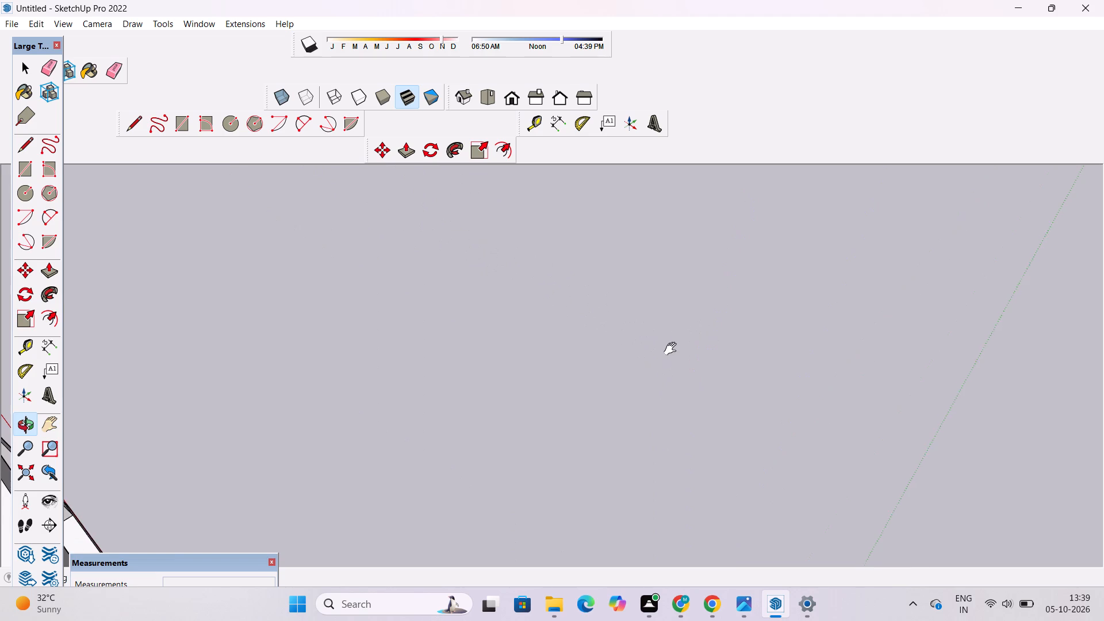
shift+drag(673, 349, 714, 263)
shift+scroll(714, 263, down, 16)
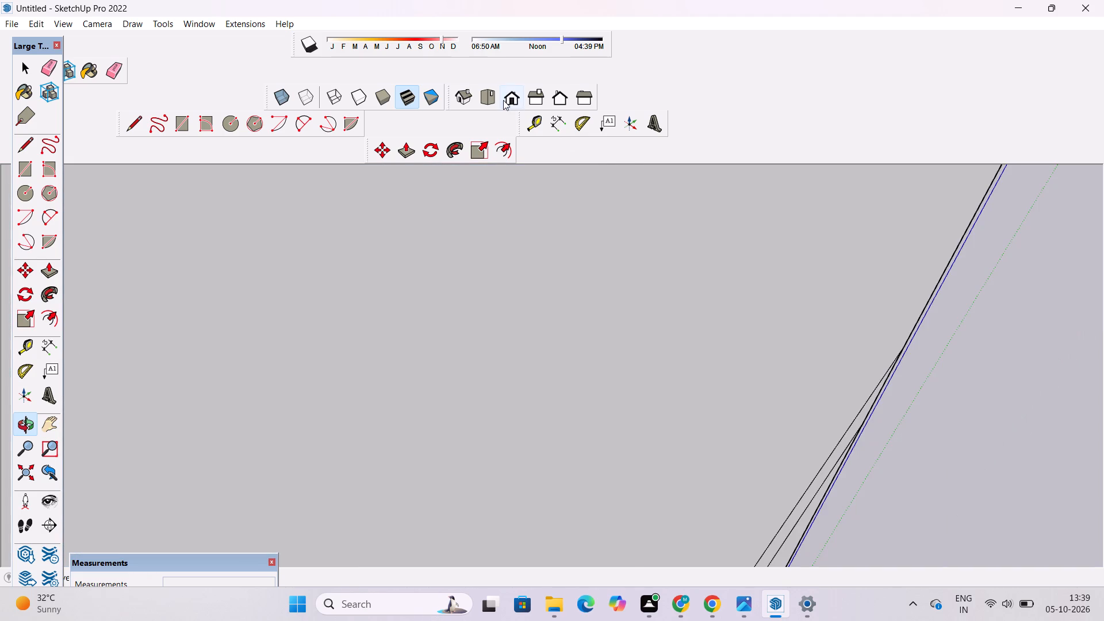
Draw a line about 40' 4 11/16" along the green axis from the railing corner vertical's upper end, past the far parapet.
click(503, 100)
scroll(569, 264, down, 13)
shift+drag(467, 289, 653, 362)
drag(650, 275, 697, 423)
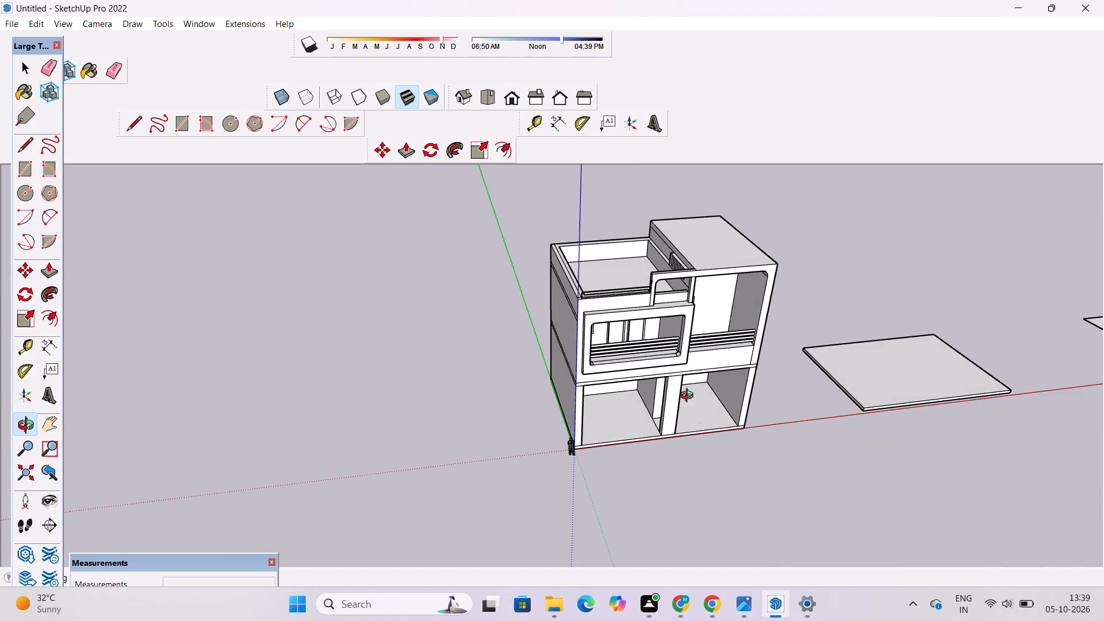
scroll(650, 306, up, 10)
shift+drag(589, 283, 588, 338)
shift+drag(407, 345, 875, 316)
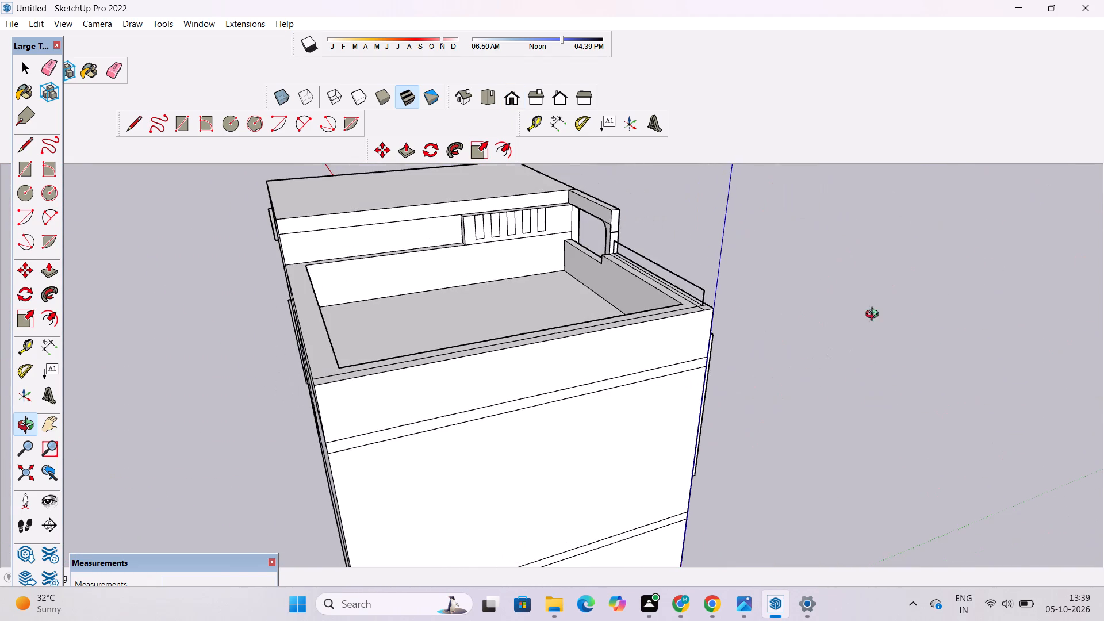
shift+drag(875, 316, 869, 328)
scroll(710, 298, up, 6)
shift+scroll(670, 293, down, 7)
scroll(660, 296, up, 5)
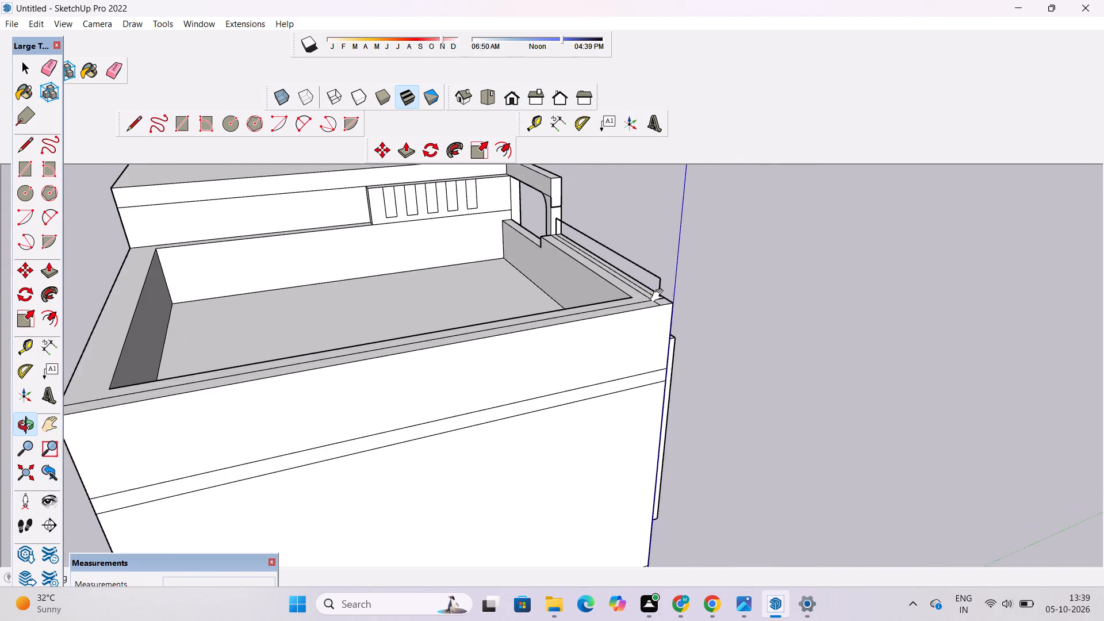
shift+drag(660, 296, 697, 329)
shift+scroll(697, 329, up, 10)
shift+scroll(693, 313, down, 6)
shift+scroll(665, 308, up, 4)
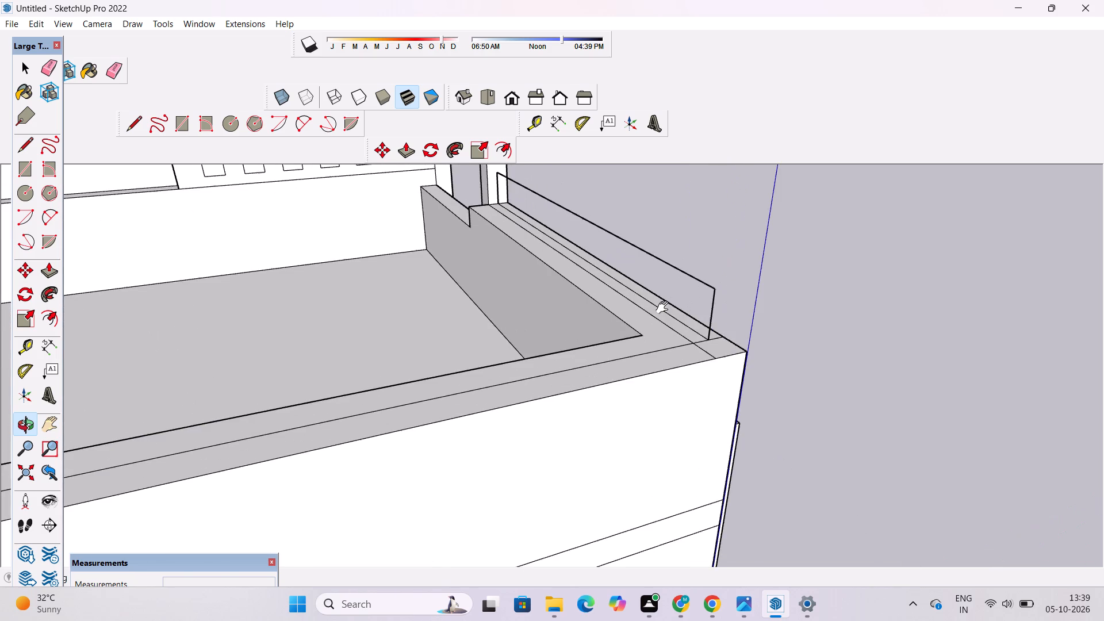
shift+drag(665, 308, 700, 320)
key(l)
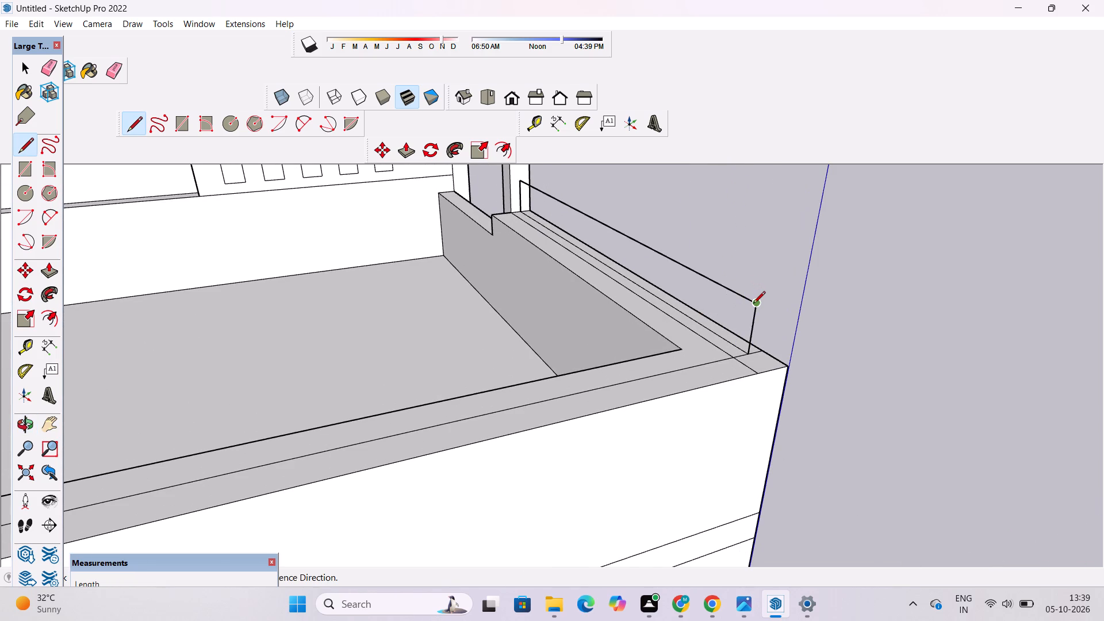
click(753, 304)
scroll(753, 304, down, 15)
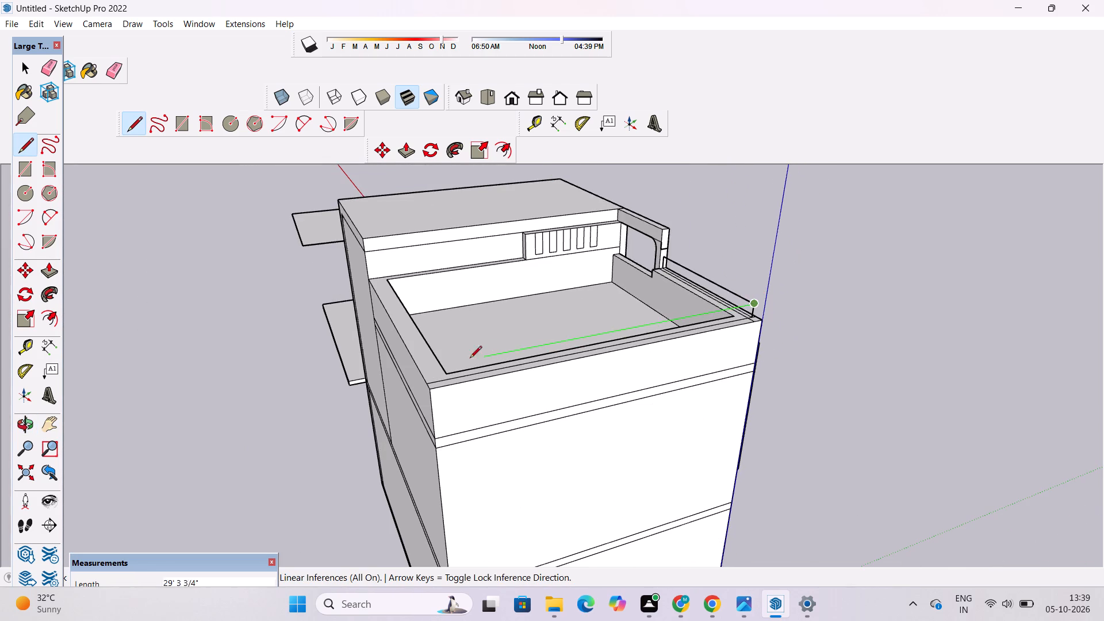
scroll(462, 359, up, 3)
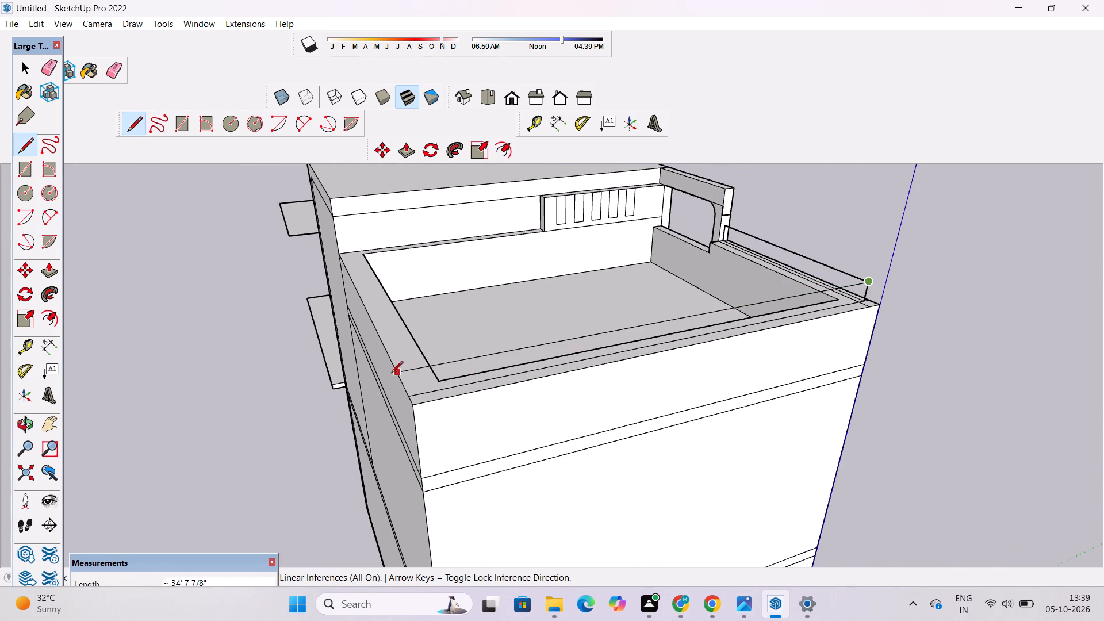
click(288, 386)
key(space)
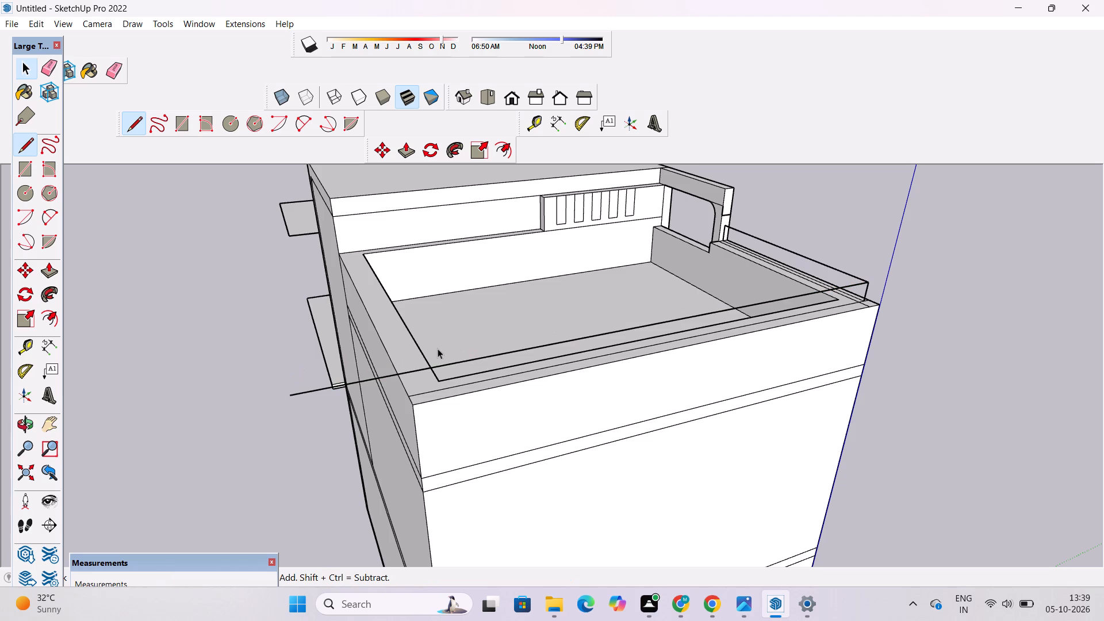
Draw a 2' line across the side parapet's top, from the terrace recess's far inner corner to the outer edge.
key(l)
scroll(458, 392, up, 14)
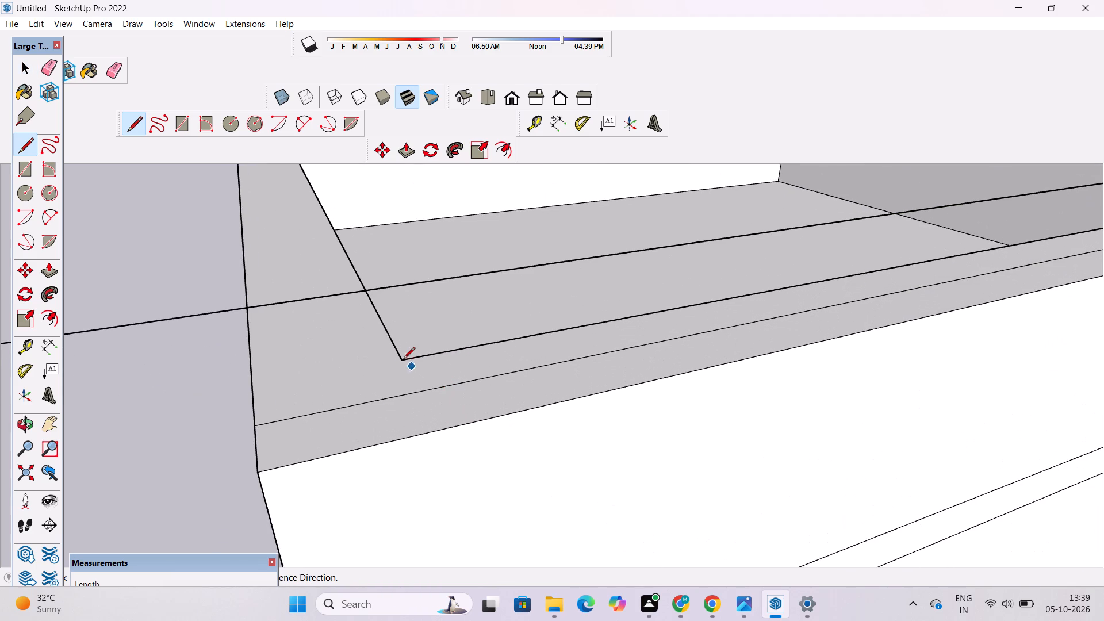
click(401, 360)
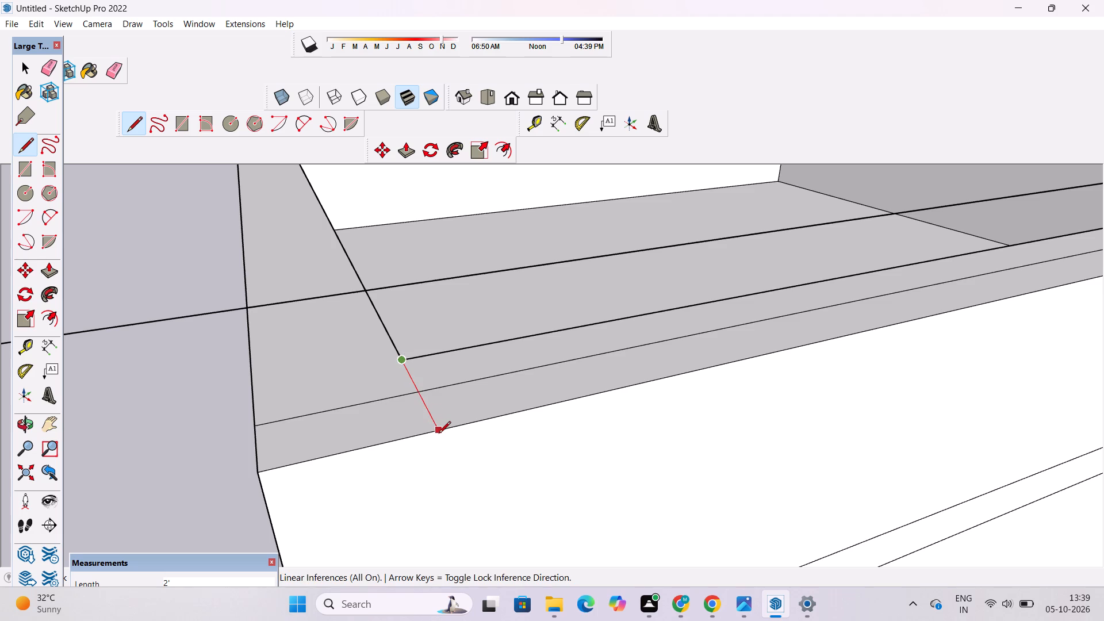
click(439, 434)
Start a line at the midpoint of the side parapet's outer edge segment between the cross line and the far corner.
scroll(440, 425, down, 9)
scroll(394, 419, up, 1)
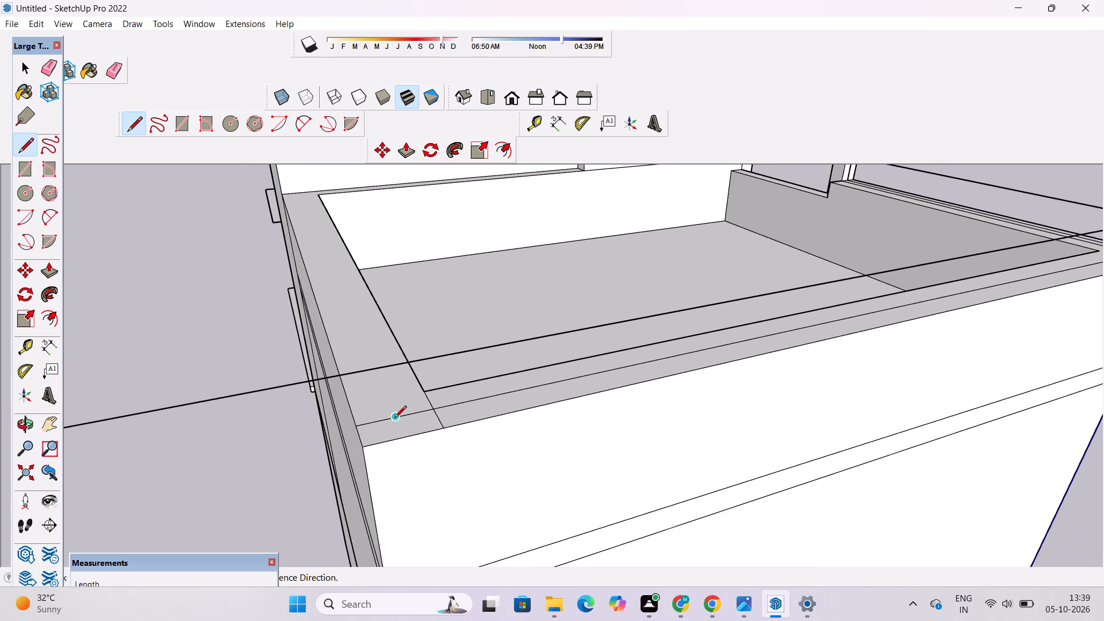
click(402, 439)
scroll(402, 439, down, 3)
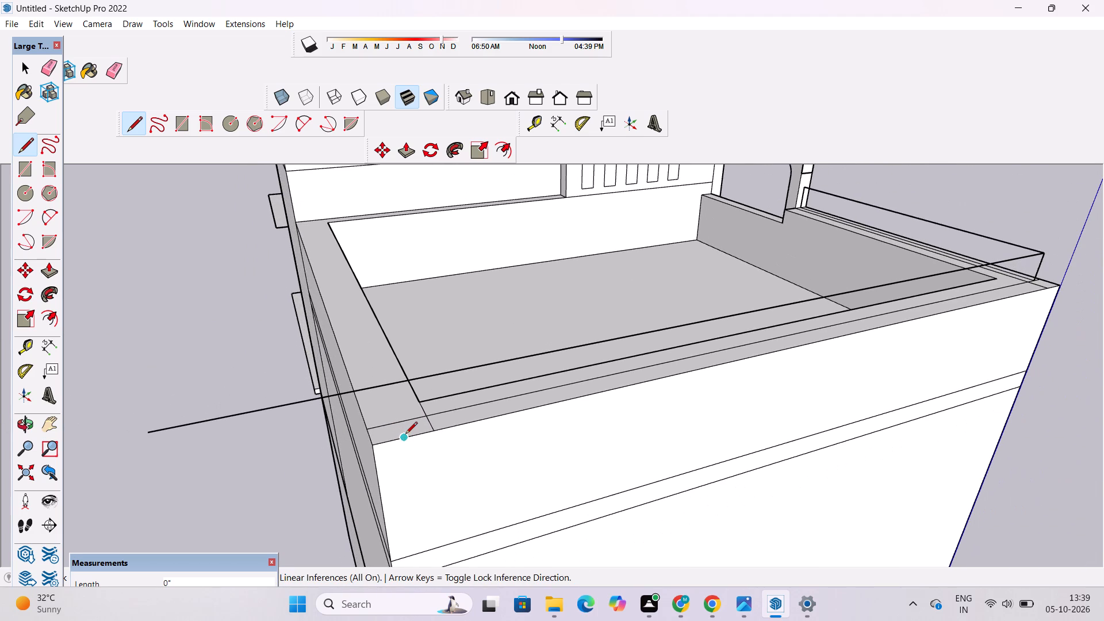
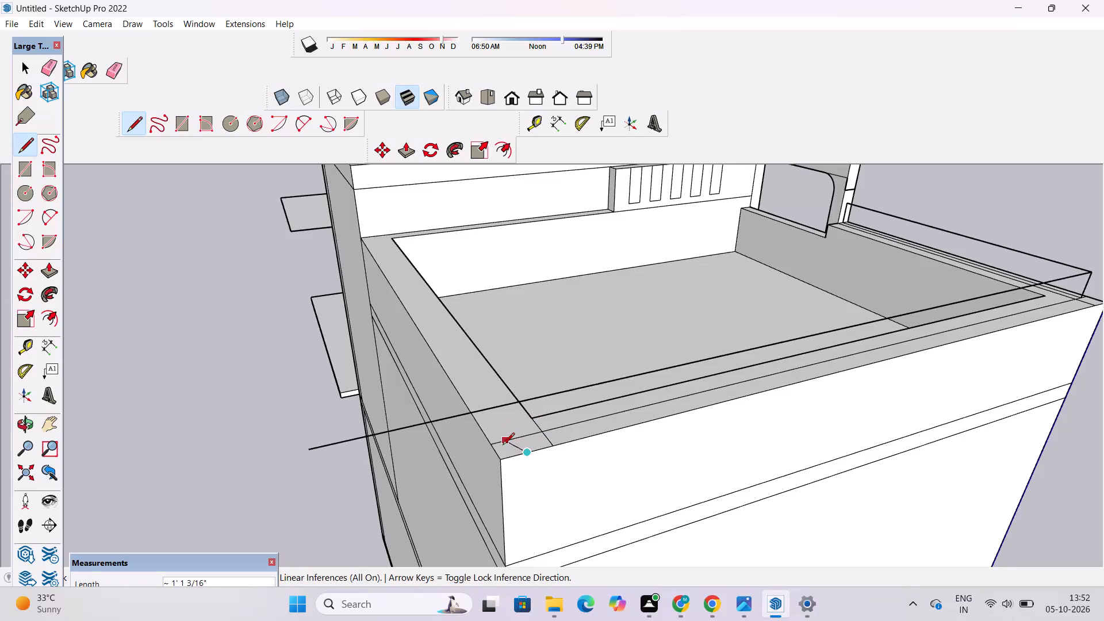
Draw a short line extending the far parapet's inner edge from the terrace recess's house-side corner to the house wall.
key(space)
text(o)
scroll(525, 437, up, 2)
shift+drag(525, 437, 531, 480)
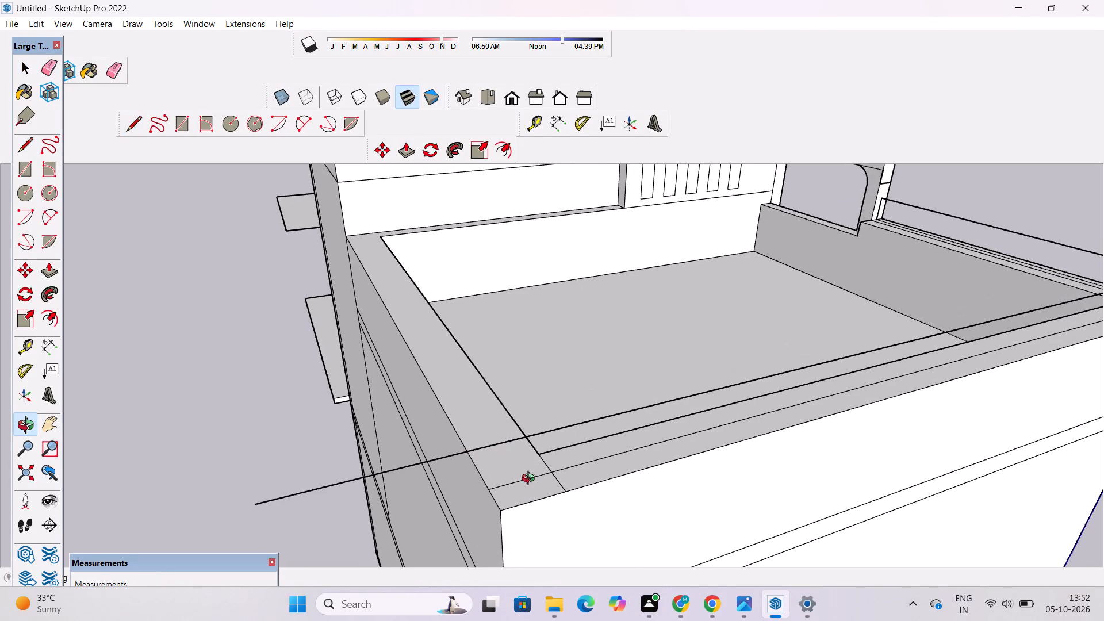
scroll(531, 477, down, 4)
scroll(530, 477, up, 4)
drag(528, 484, 677, 522)
scroll(677, 516, down, 6)
shift+drag(716, 482, 591, 482)
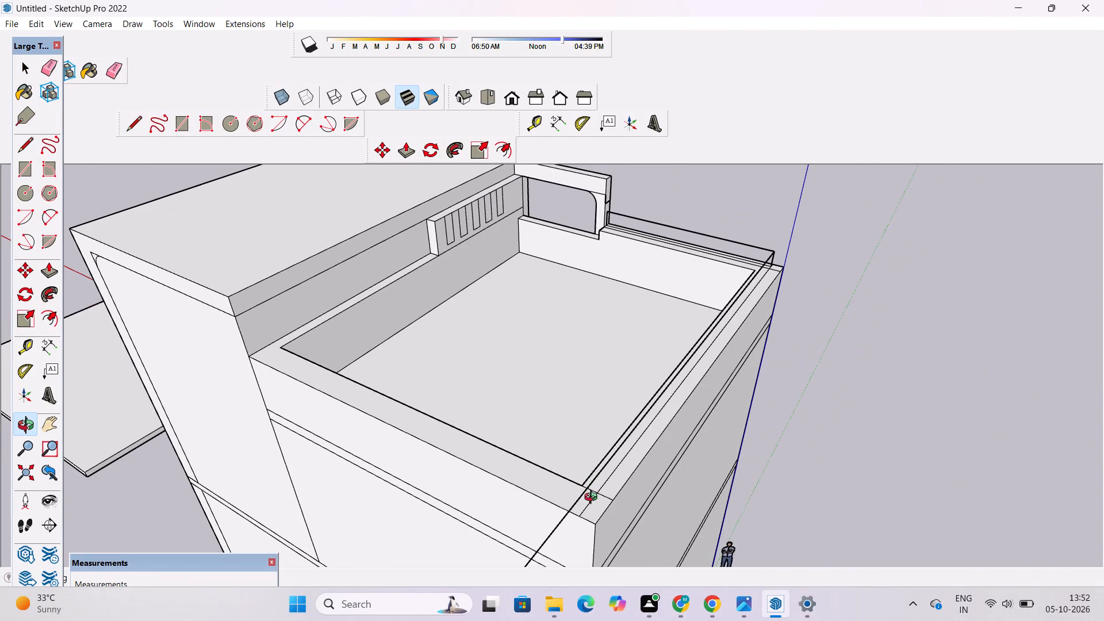
drag(594, 498, 463, 458)
scroll(449, 459, down, 1)
shift+drag(321, 398, 558, 401)
drag(604, 451, 569, 486)
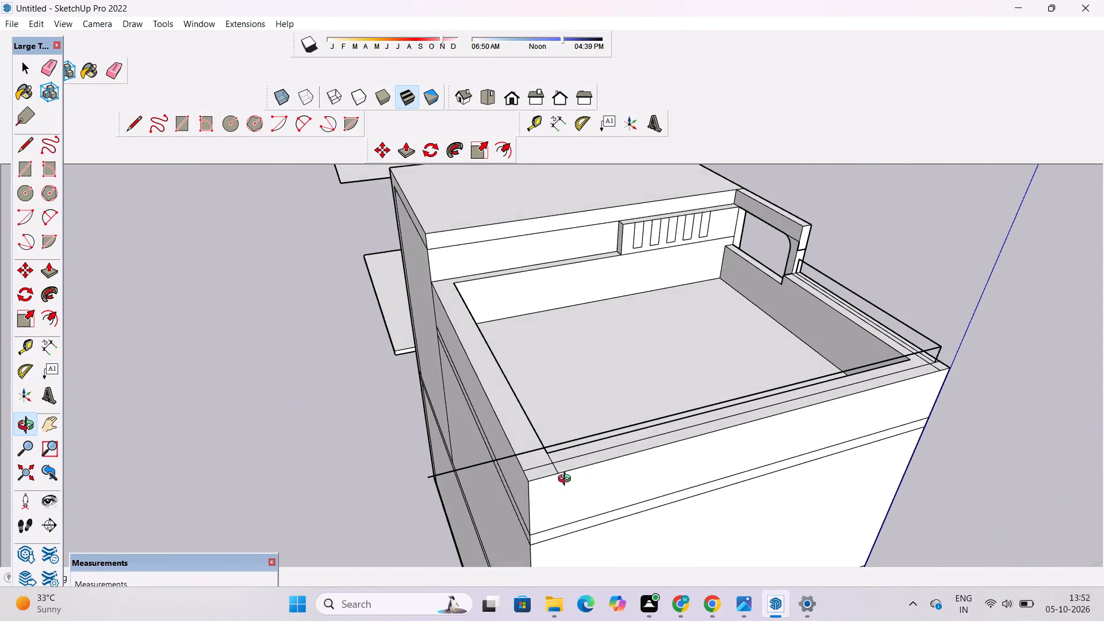
scroll(492, 409, up, 2)
drag(509, 409, 439, 426)
drag(438, 405, 479, 436)
scroll(461, 183, up, 4)
scroll(465, 297, up, 3)
shift+drag(470, 342, 510, 317)
scroll(510, 317, down, 6)
drag(515, 359, 515, 320)
drag(540, 279, 541, 383)
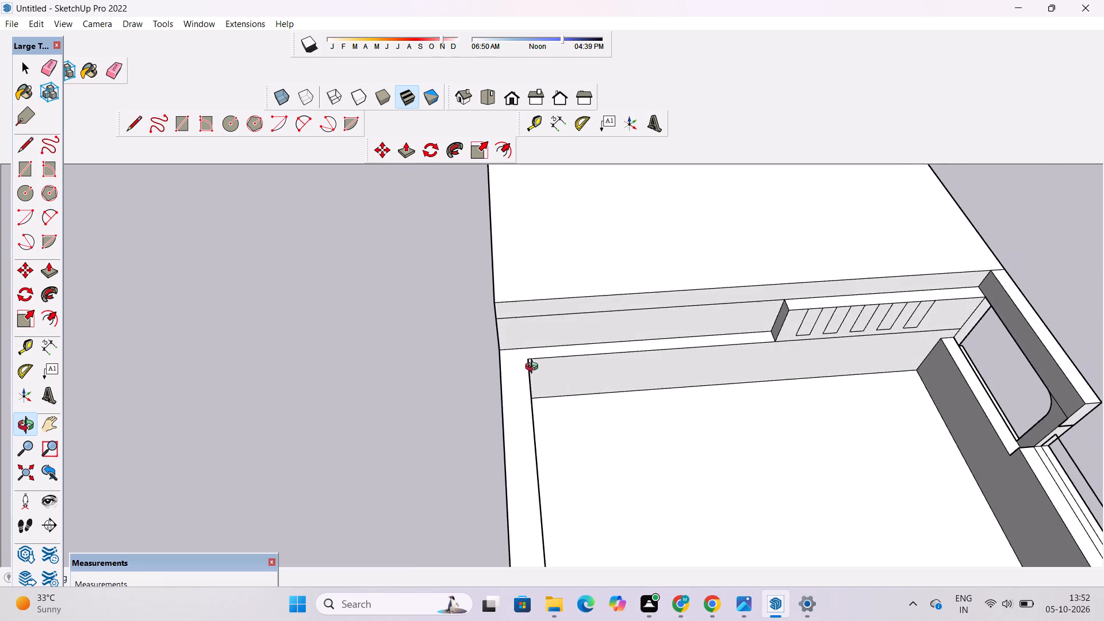
scroll(534, 363, up, 8)
shift+drag(533, 361, 541, 365)
key(l)
scroll(540, 360, up, 2)
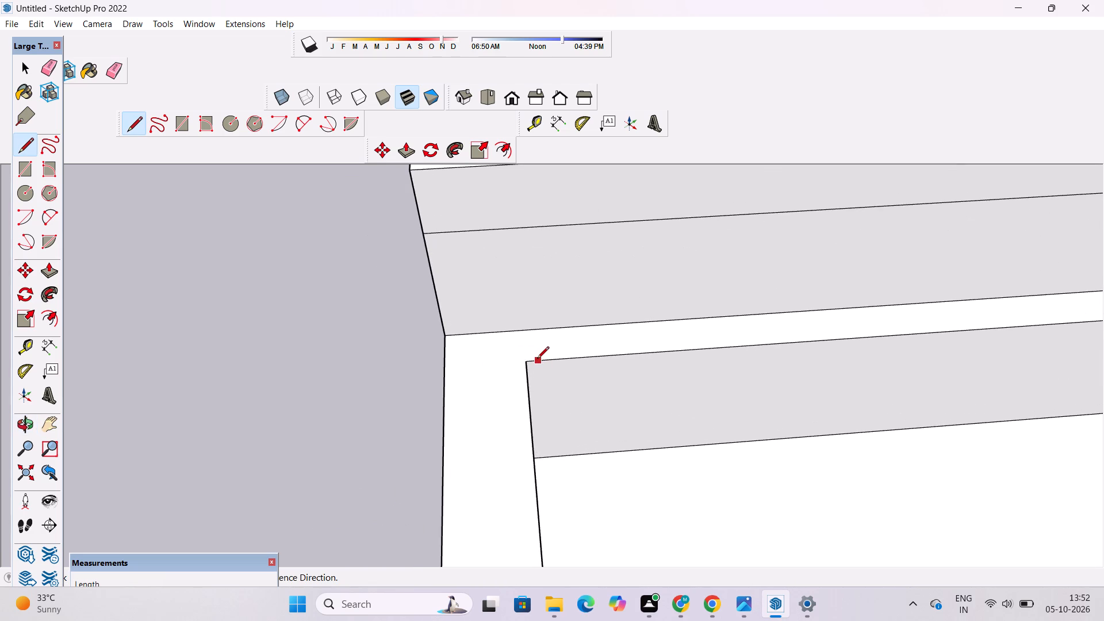
scroll(530, 364, up, 5)
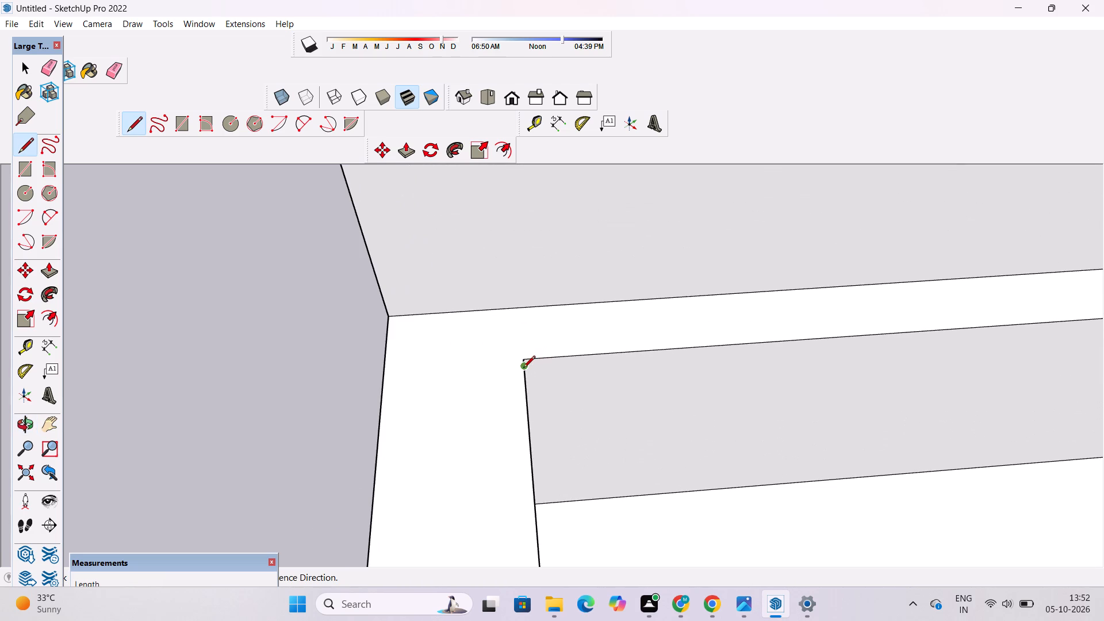
click(526, 359)
click(522, 307)
key(space)
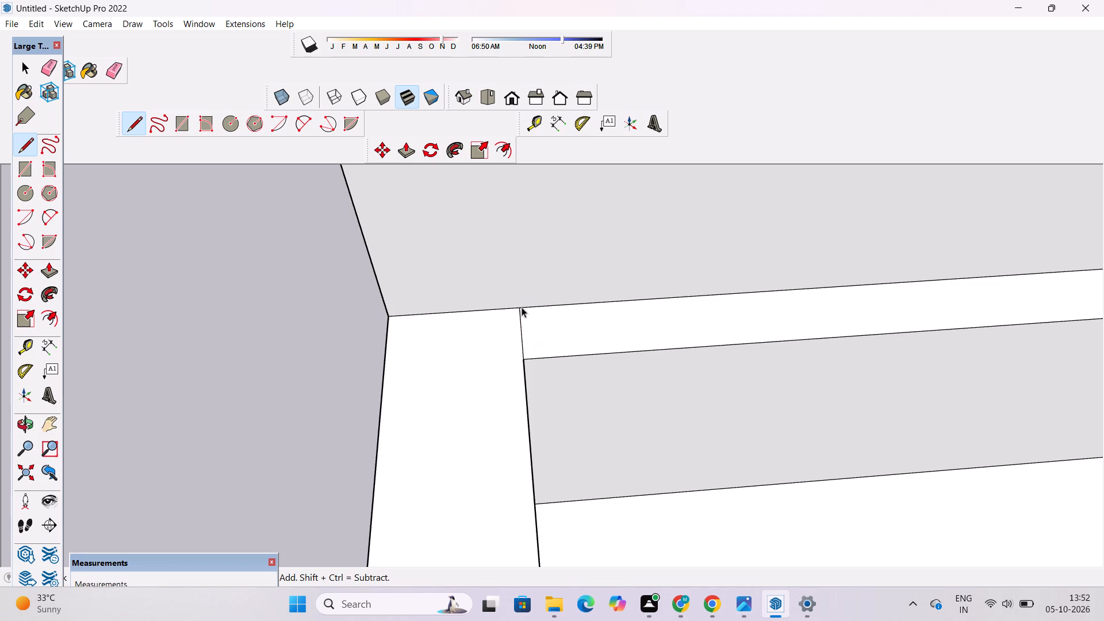
Draw a 28' centre line along the far parapet's top, from the house-wall segment's midpoint to the side parapet's guide line.
key(l)
scroll(511, 280, down, 5)
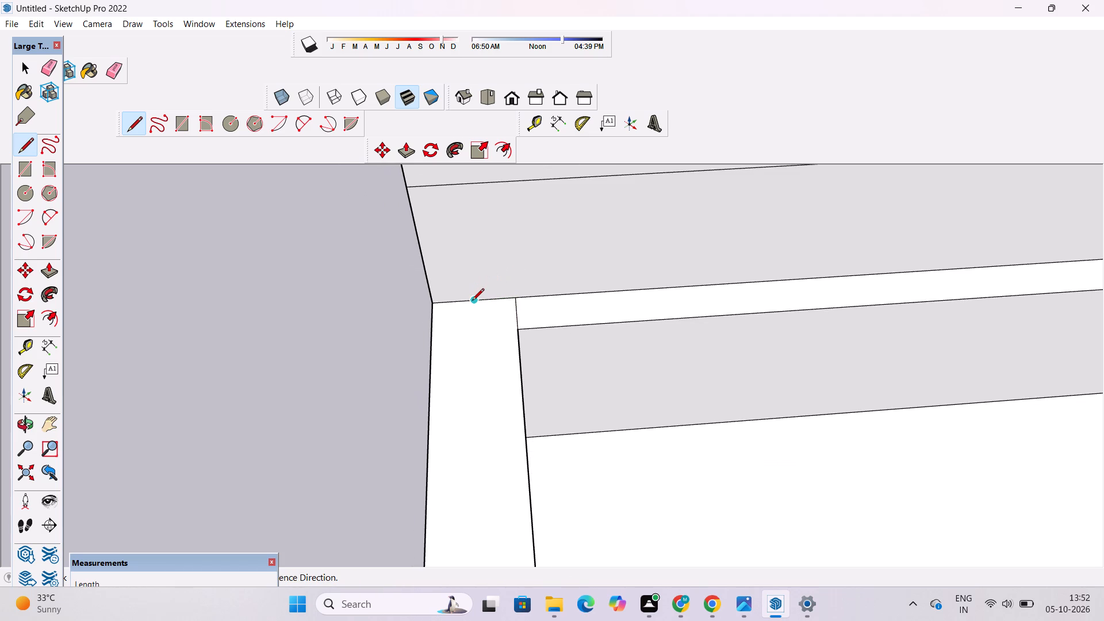
click(472, 301)
scroll(472, 301, down, 12)
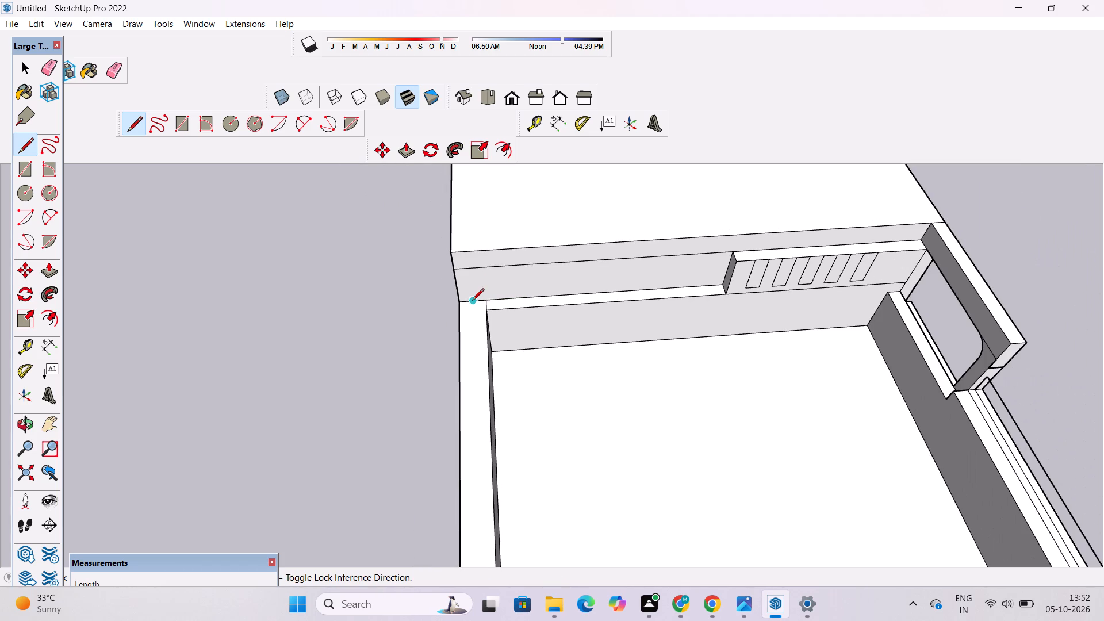
scroll(472, 301, down, 8)
scroll(472, 434, up, 2)
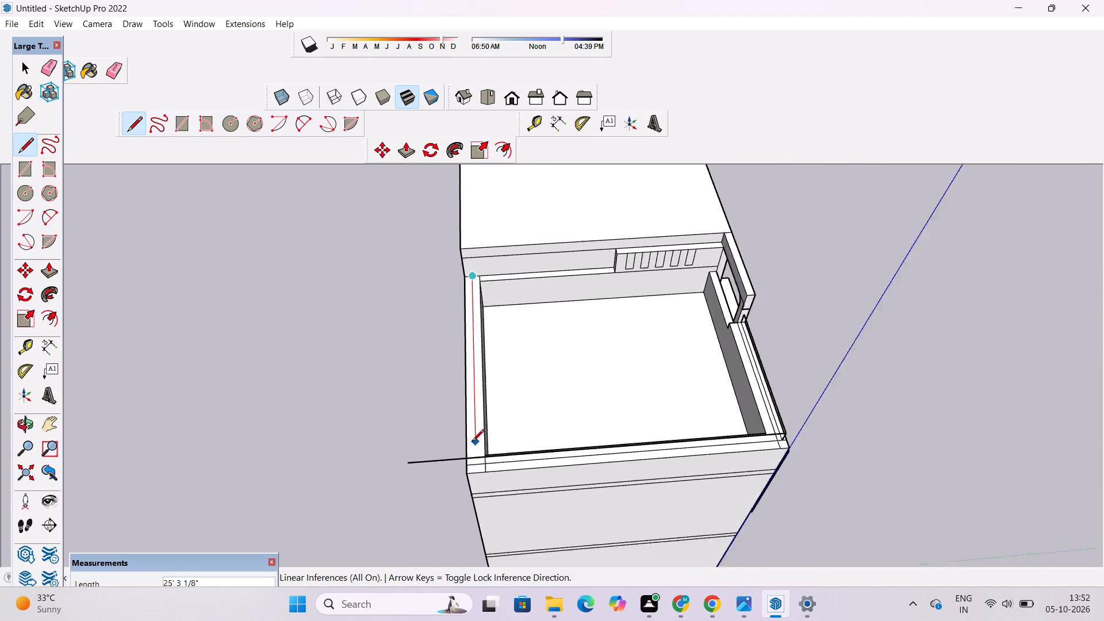
scroll(472, 442, up, 15)
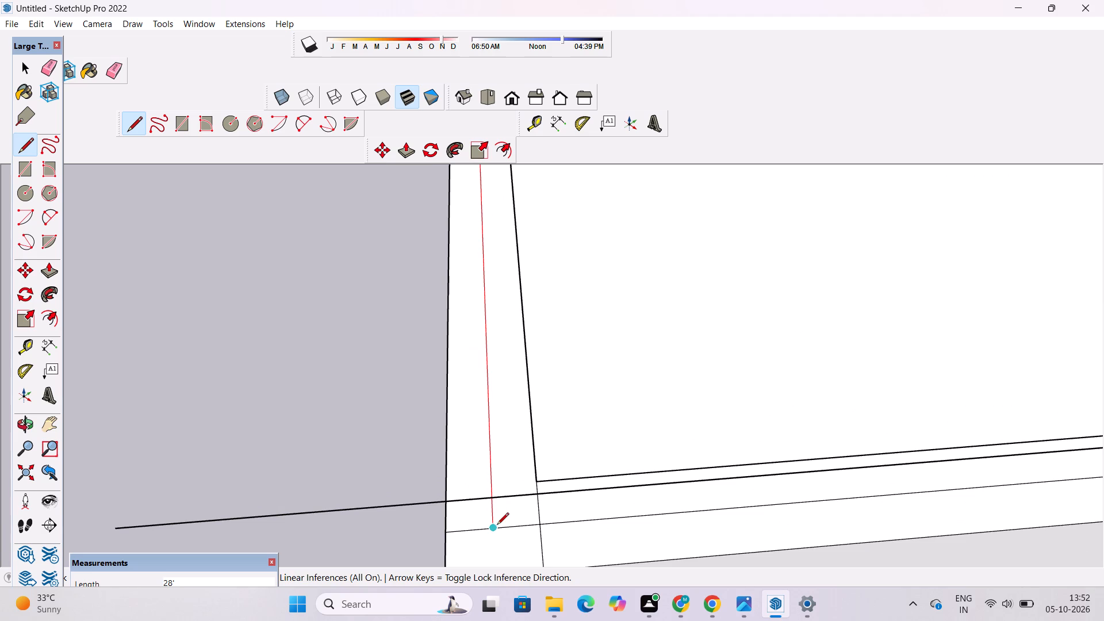
click(491, 528)
Draw a 1' 6" vertical line from the two parapet guide lines' meeting point up to the railing's top line.
scroll(469, 434, down, 7)
scroll(469, 473, up, 1)
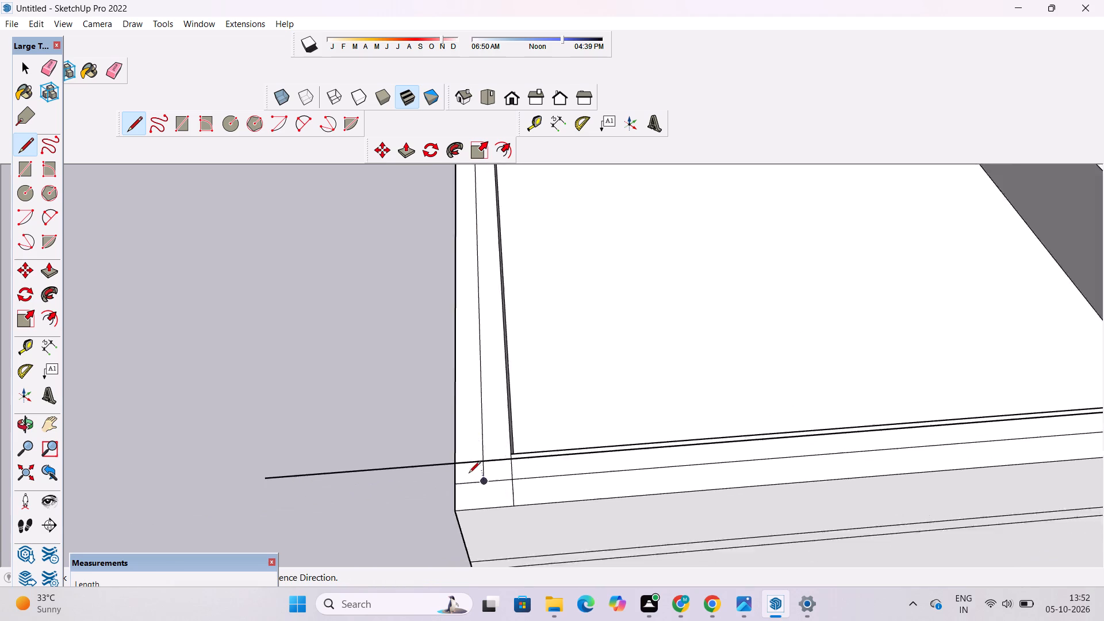
scroll(469, 474, up, 6)
click(494, 489)
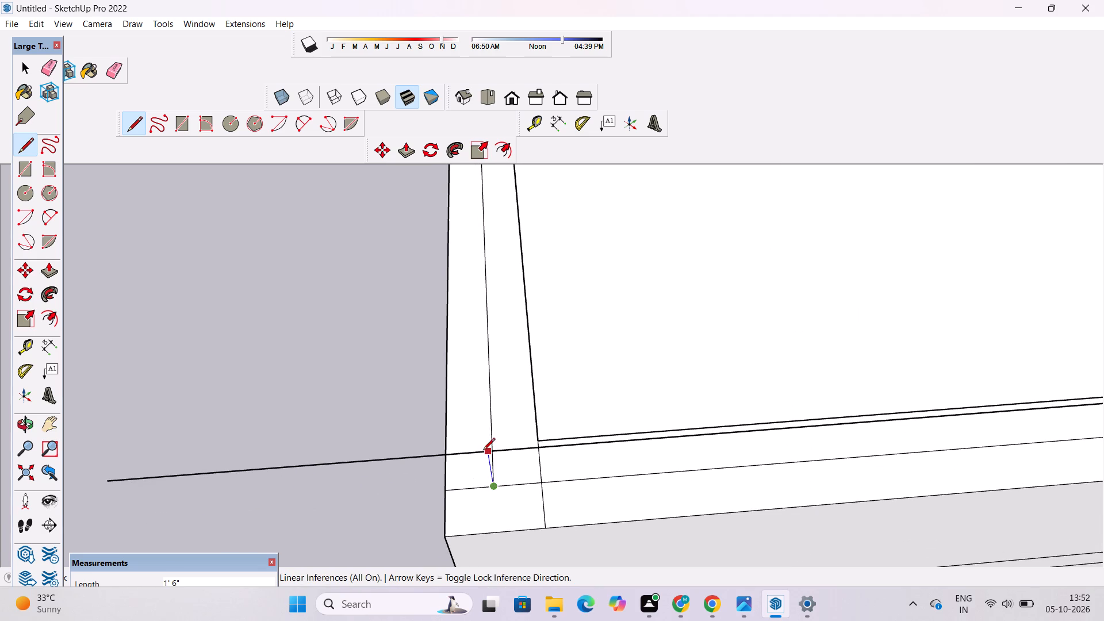
click(485, 453)
key(space)
Delete the face that fills the side parapet's railing outline.
click(614, 455)
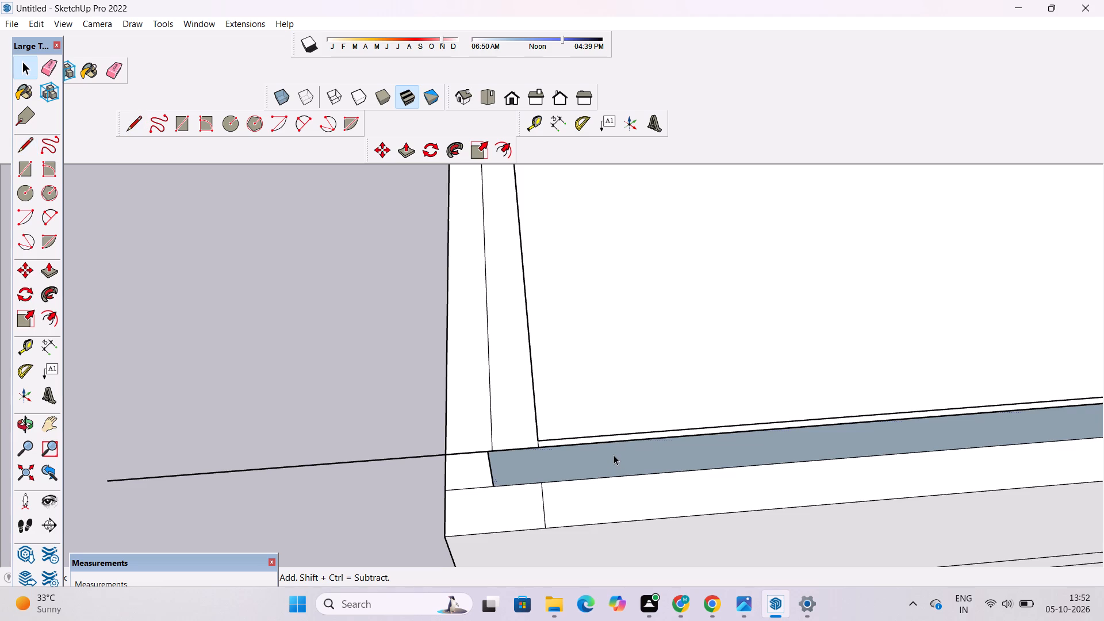
key(Delete)
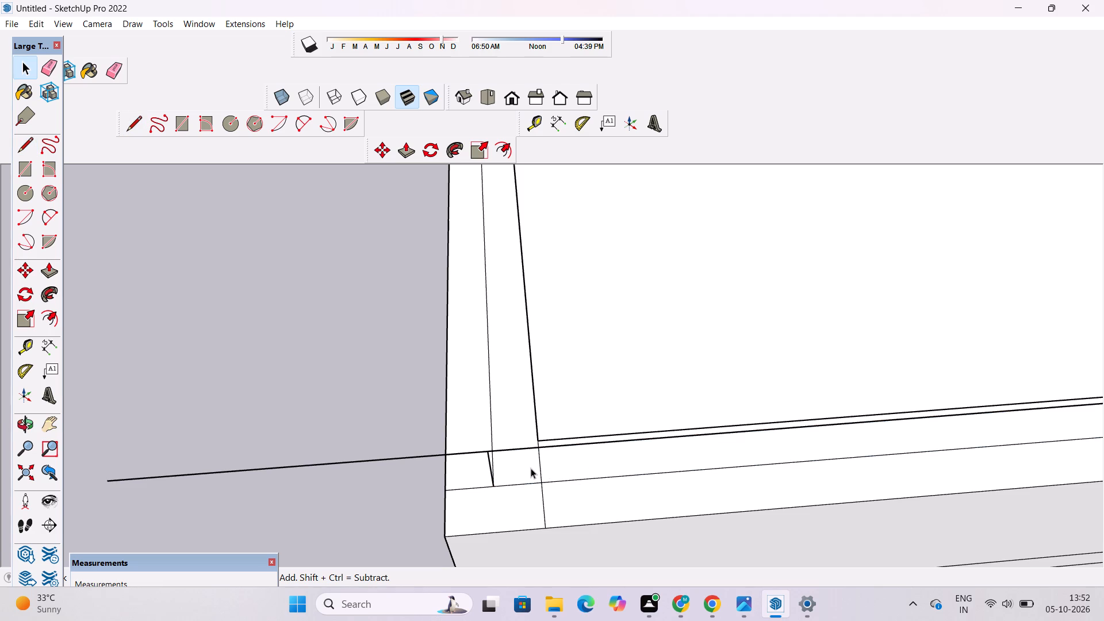
Draw a 28' line along the red axis from the new corner vertical's upper end to the house wall.
key(o)
drag(476, 476, 744, 487)
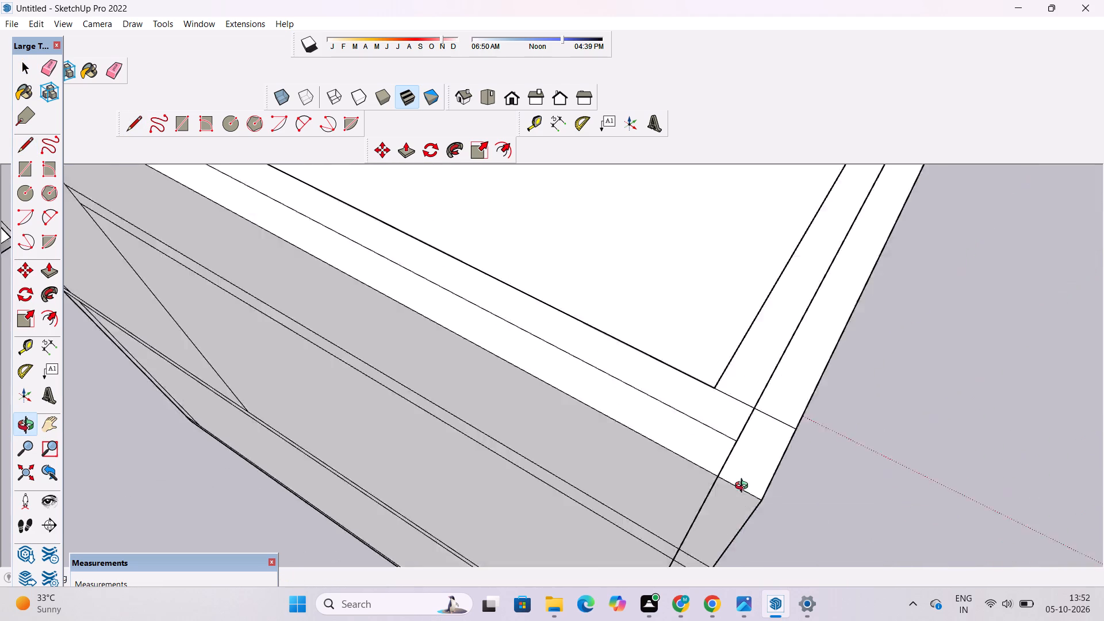
drag(744, 487, 865, 449)
scroll(697, 443, down, 5)
shift+drag(673, 439, 741, 488)
scroll(729, 457, down, 4)
shift+drag(695, 451, 707, 463)
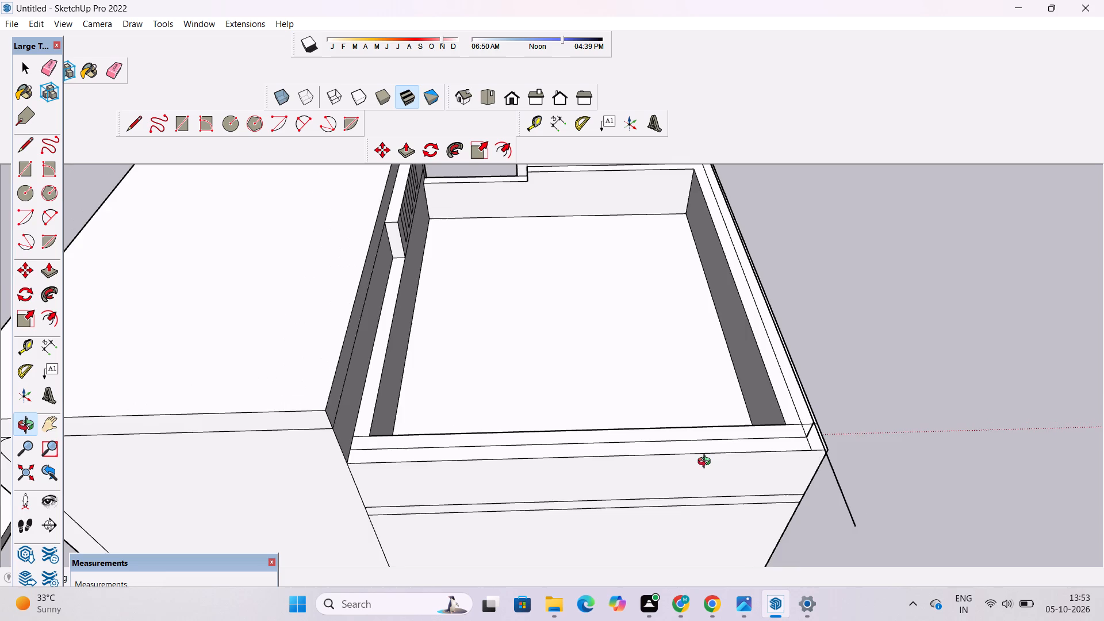
scroll(707, 462, up, 3)
shift+drag(711, 455, 713, 463)
drag(713, 463, 714, 456)
key(l)
scroll(856, 390, up, 3)
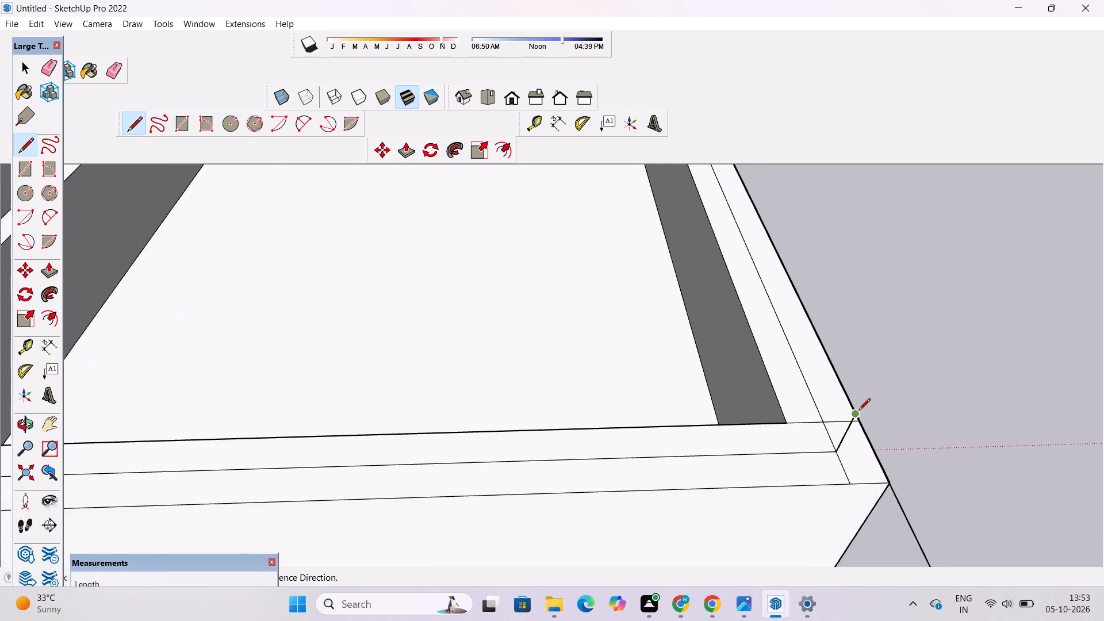
scroll(858, 415, up, 18)
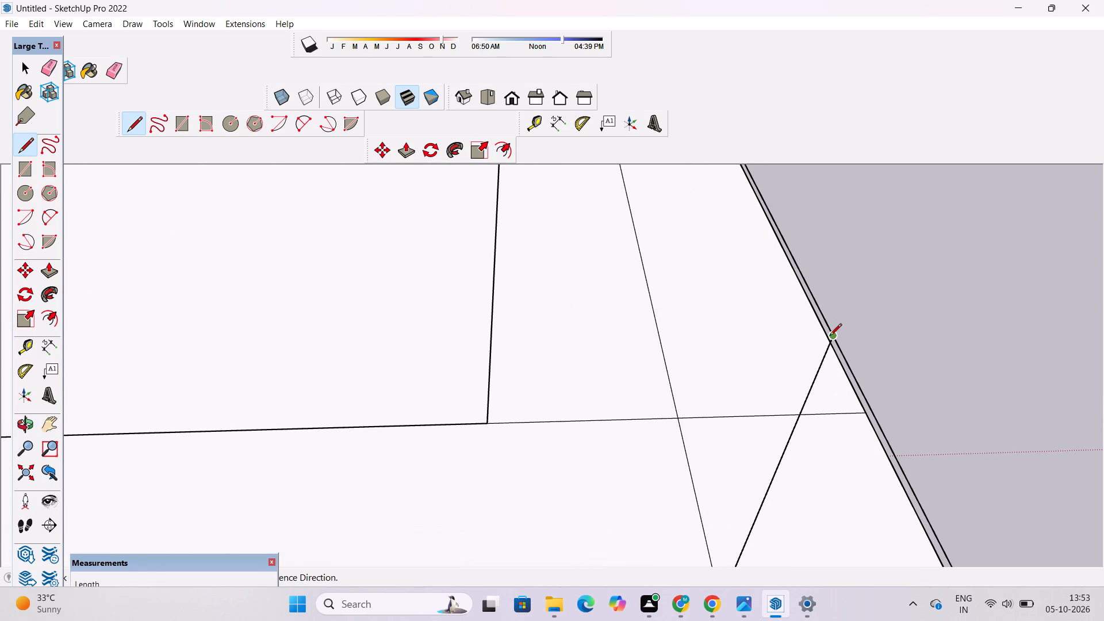
click(830, 336)
scroll(830, 336, down, 6)
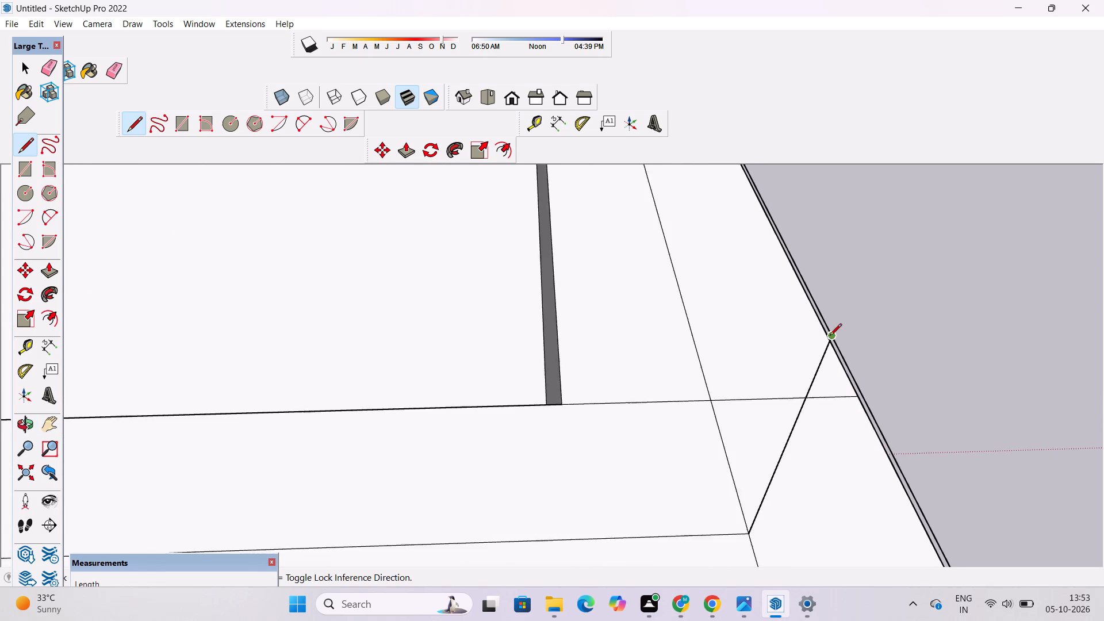
scroll(830, 336, down, 20)
scroll(830, 336, down, 4)
scroll(731, 337, down, 6)
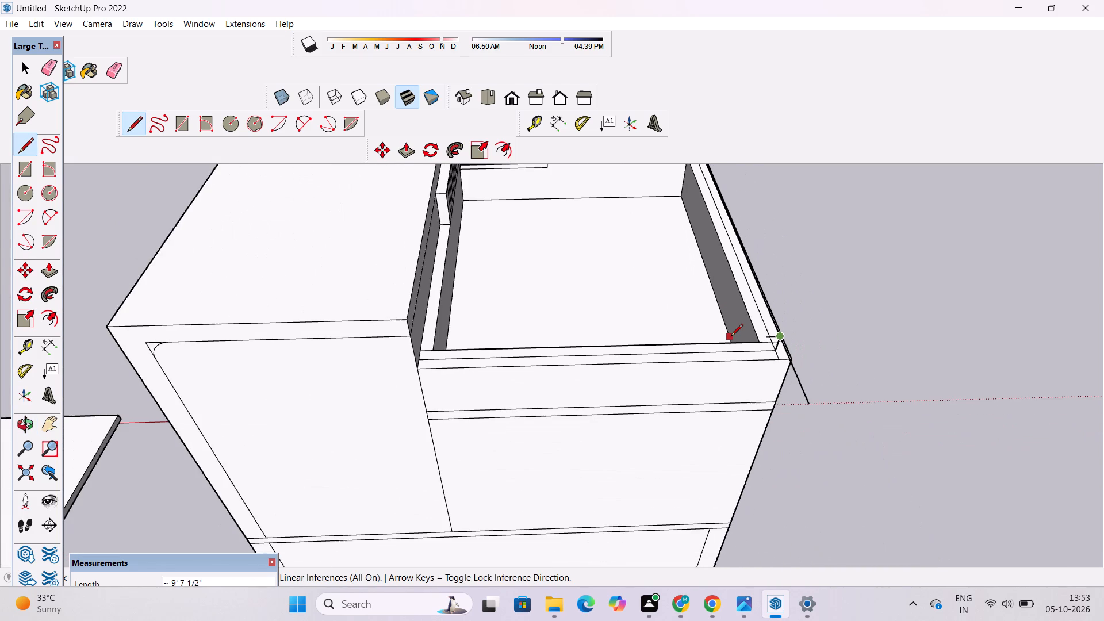
scroll(730, 337, down, 3)
scroll(716, 344, up, 3)
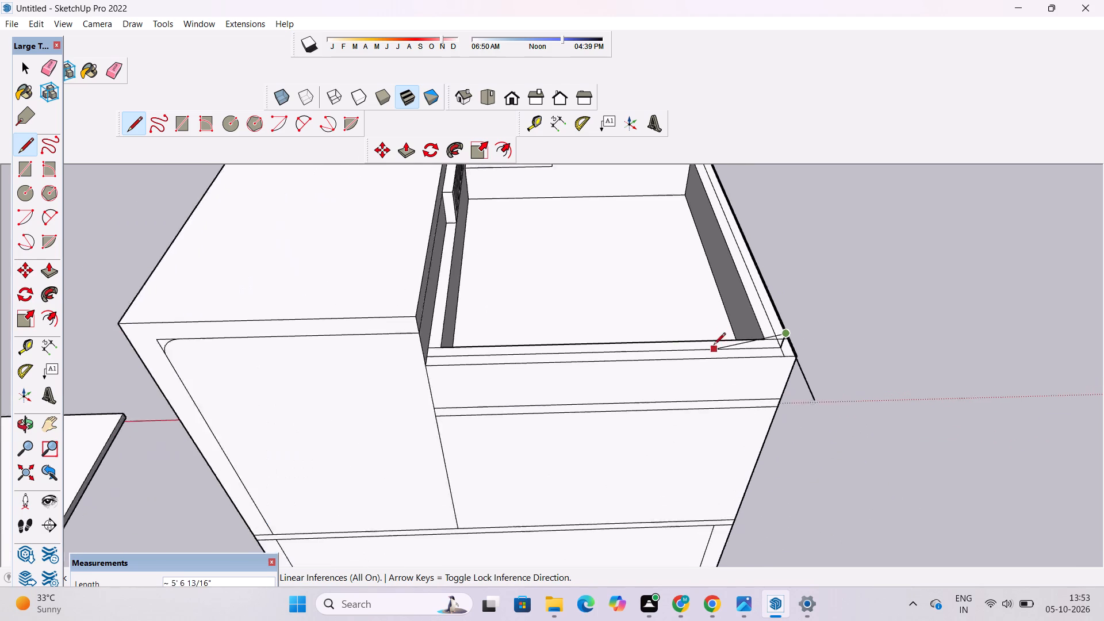
scroll(714, 346, up, 1)
scroll(421, 327, up, 8)
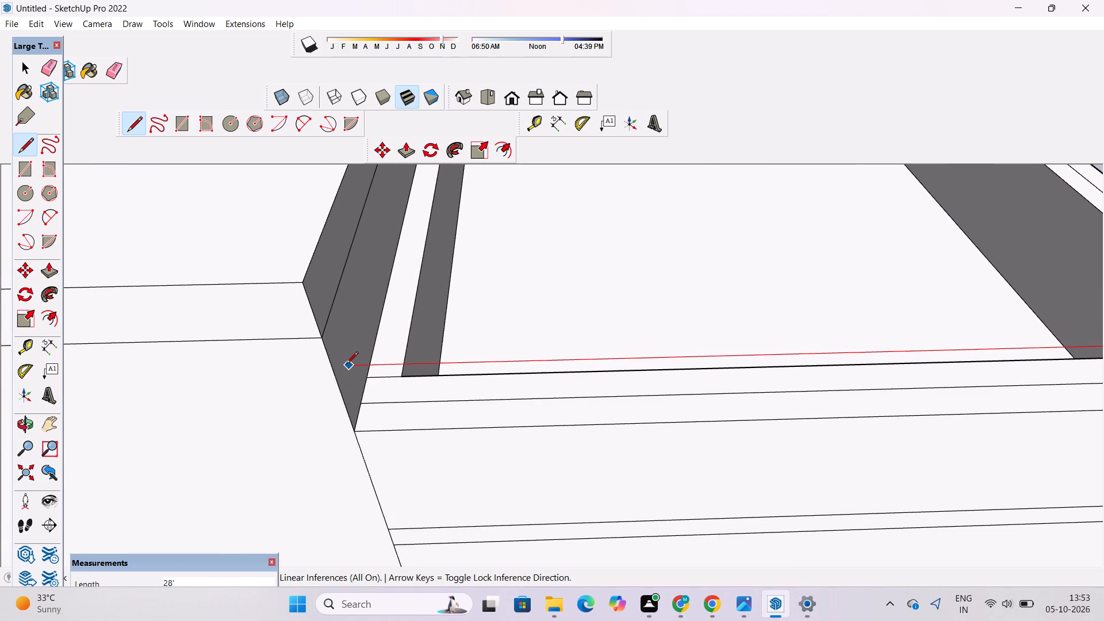
click(346, 365)
key(space)
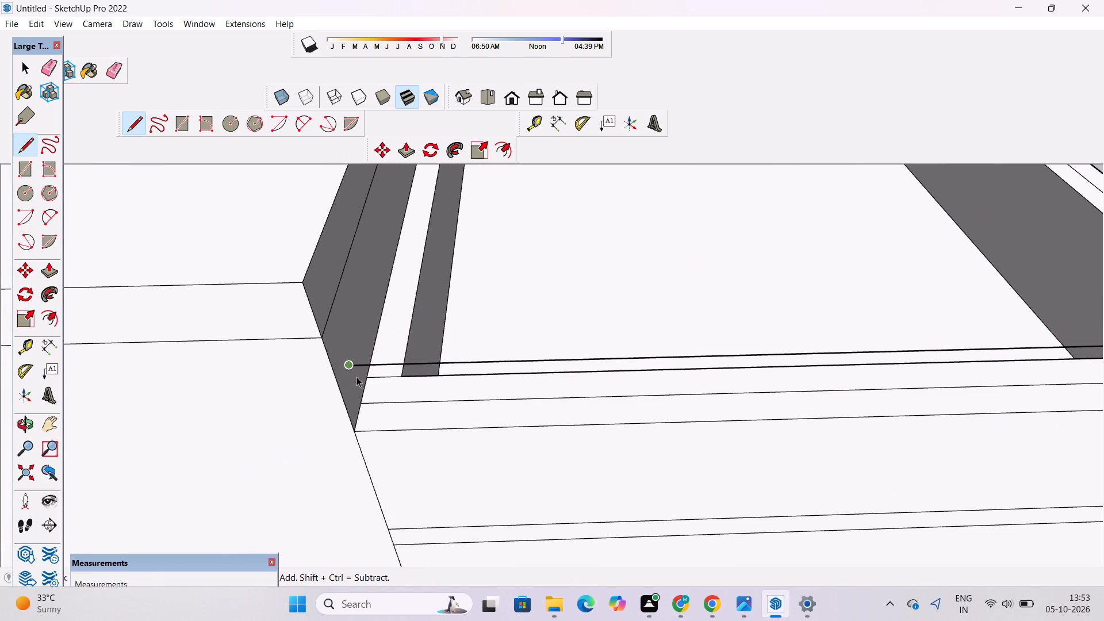
Erase the top line's overhang past the far corner and the guide lines on the parapet tops around that corner.
key(o)
scroll(369, 382, down, 7)
drag(645, 405, 531, 349)
drag(528, 347, 513, 343)
scroll(485, 349, down, 7)
drag(639, 389, 431, 408)
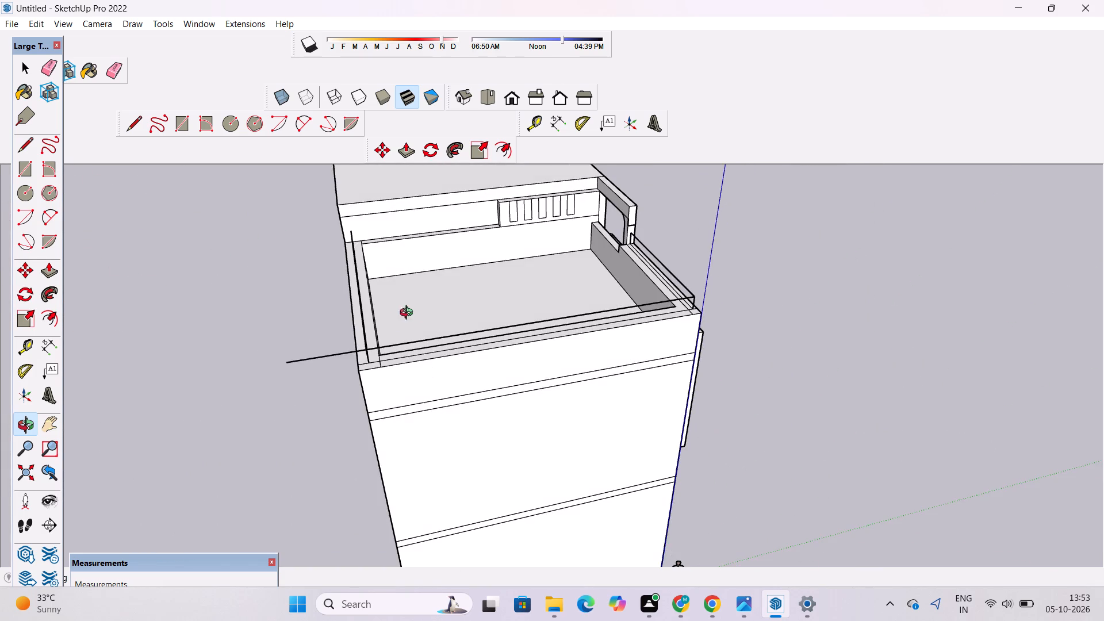
scroll(389, 347, up, 5)
shift+drag(368, 368, 619, 371)
drag(617, 371, 991, 404)
scroll(789, 239, up, 2)
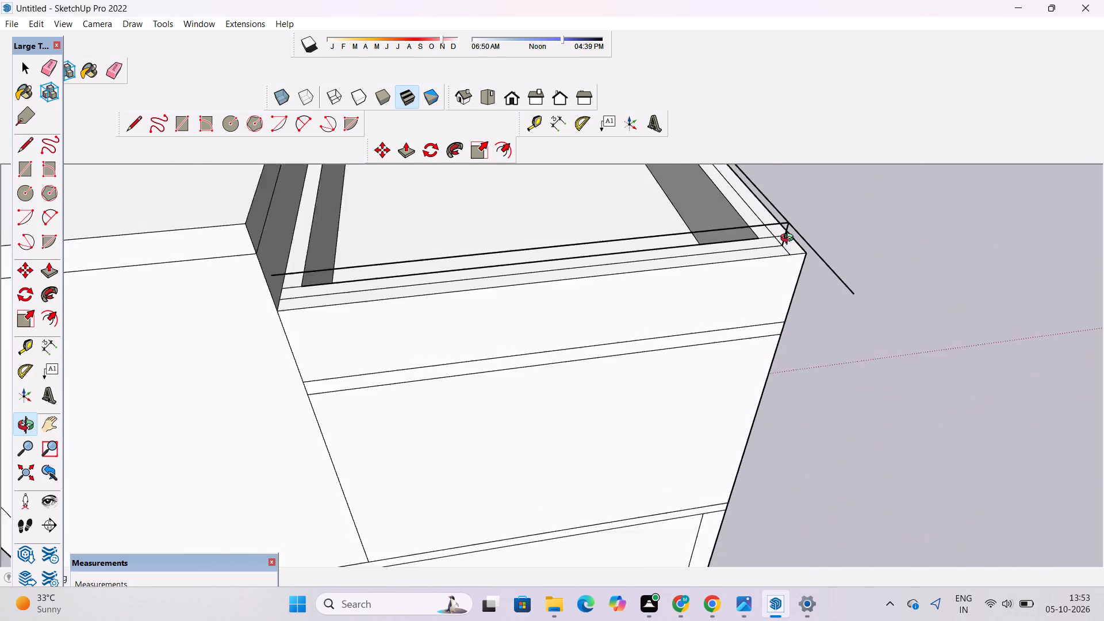
scroll(789, 239, up, 3)
shift+drag(789, 239, 710, 342)
drag(730, 346, 913, 405)
scroll(849, 285, up, 5)
shift+drag(796, 300, 723, 311)
drag(734, 339, 757, 348)
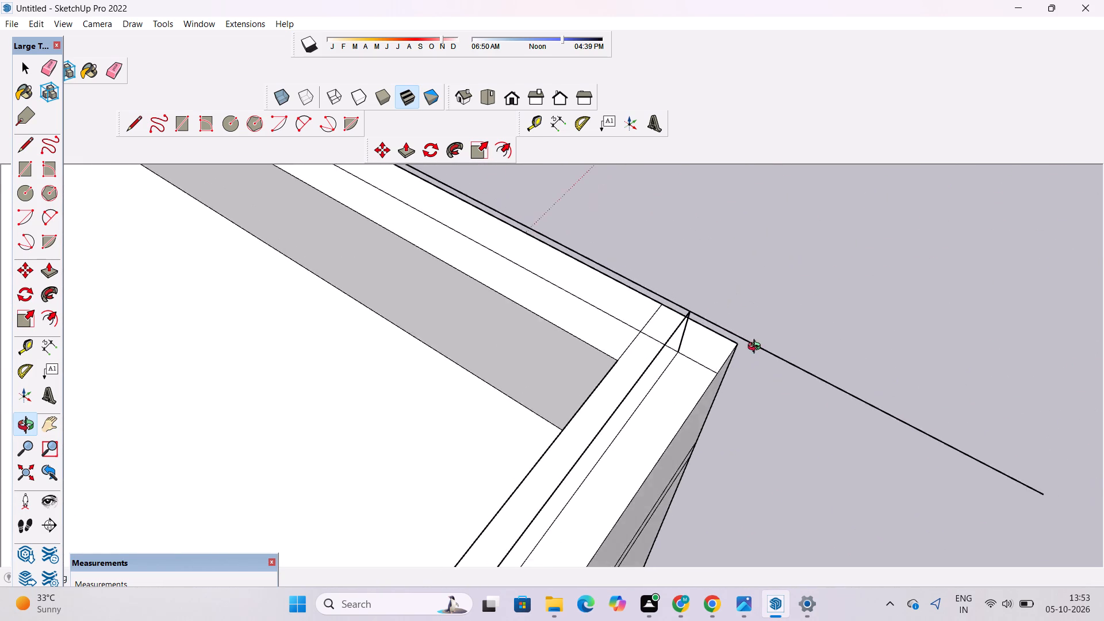
drag(757, 348, 908, 358)
scroll(726, 246, up, 3)
shift+drag(718, 248, 696, 267)
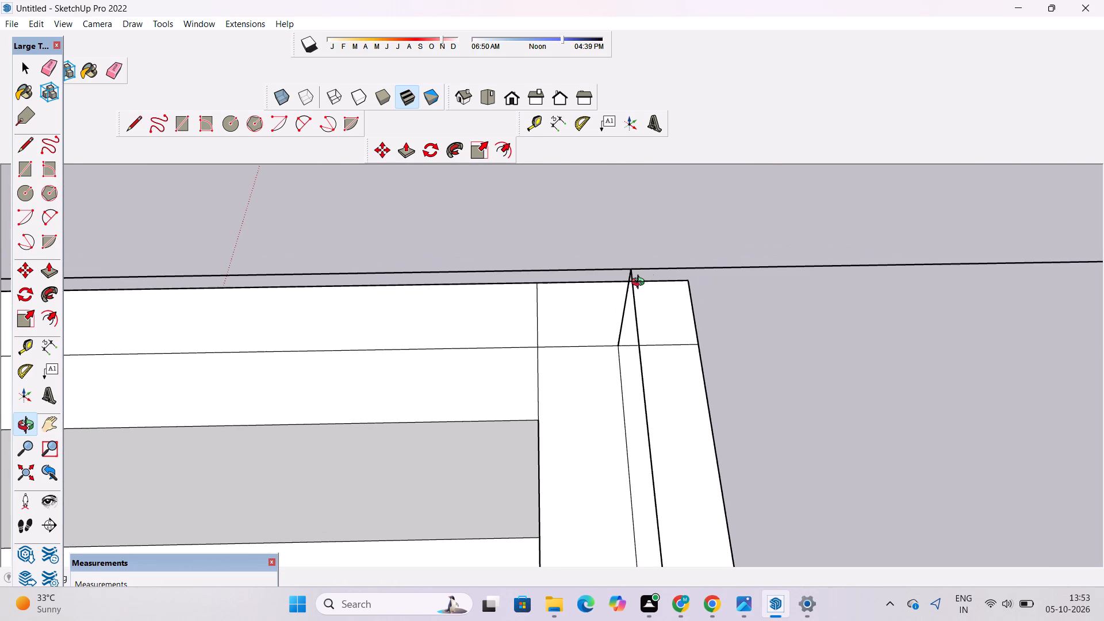
key(e)
drag(791, 251, 796, 271)
drag(667, 333, 670, 355)
drag(574, 340, 573, 368)
drag(513, 339, 532, 362)
drag(533, 331, 542, 347)
drag(628, 370, 628, 370)
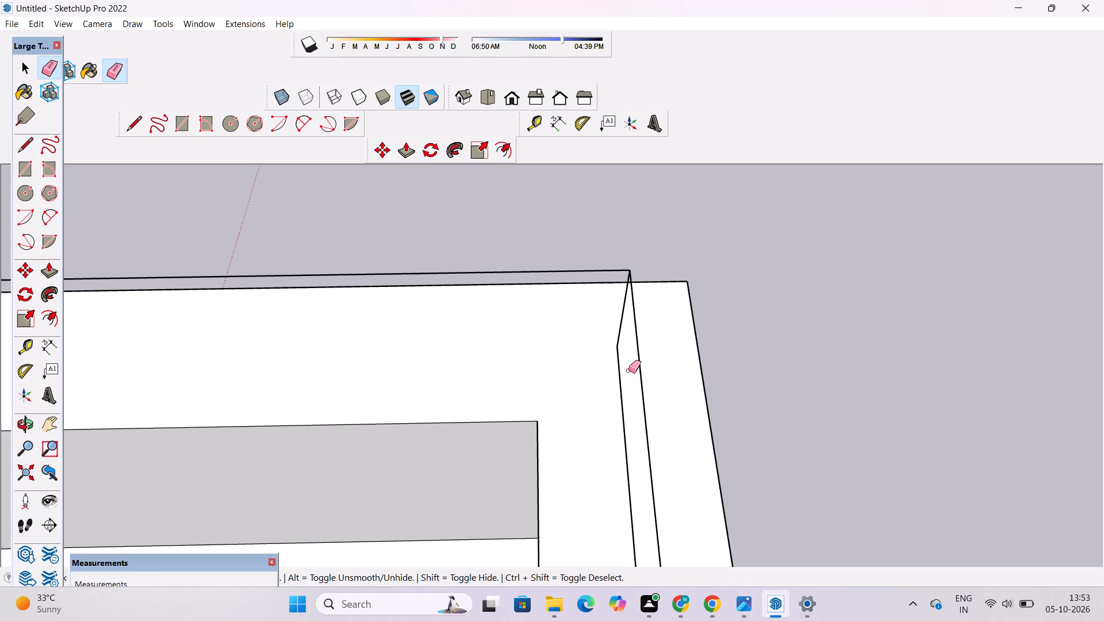
drag(628, 370, 613, 400)
Examine the railing outline along both parapets and at its end beside the balcony wall.
key(o)
scroll(842, 323, down, 6)
drag(949, 320, 903, 344)
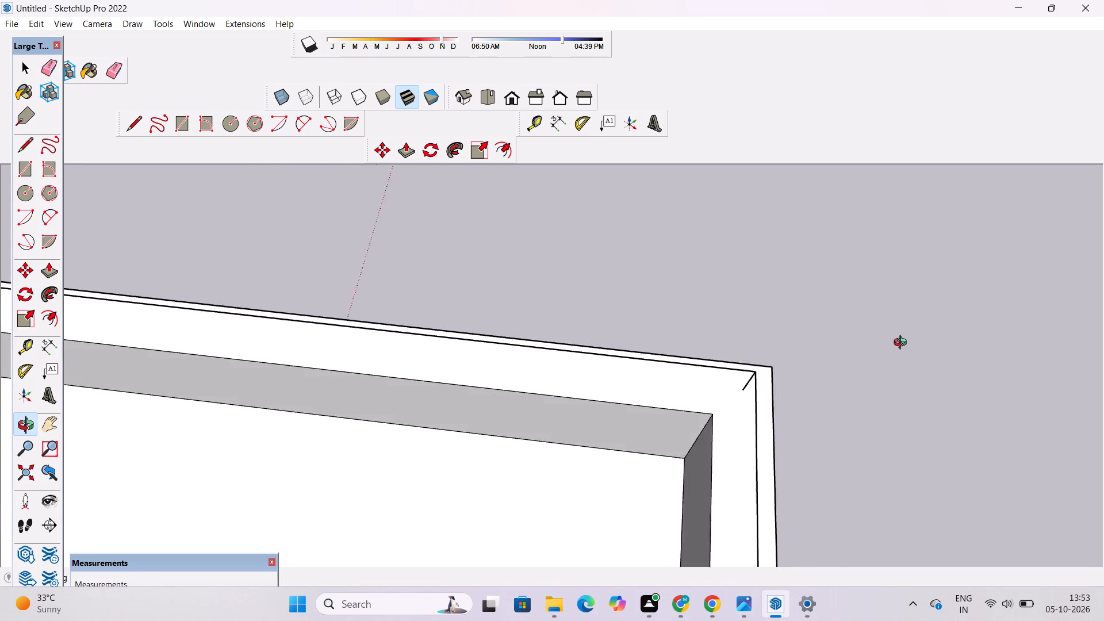
drag(903, 344, 666, 344)
scroll(658, 351, down, 5)
drag(691, 393, 516, 359)
shift+drag(506, 356, 752, 365)
drag(756, 367, 716, 381)
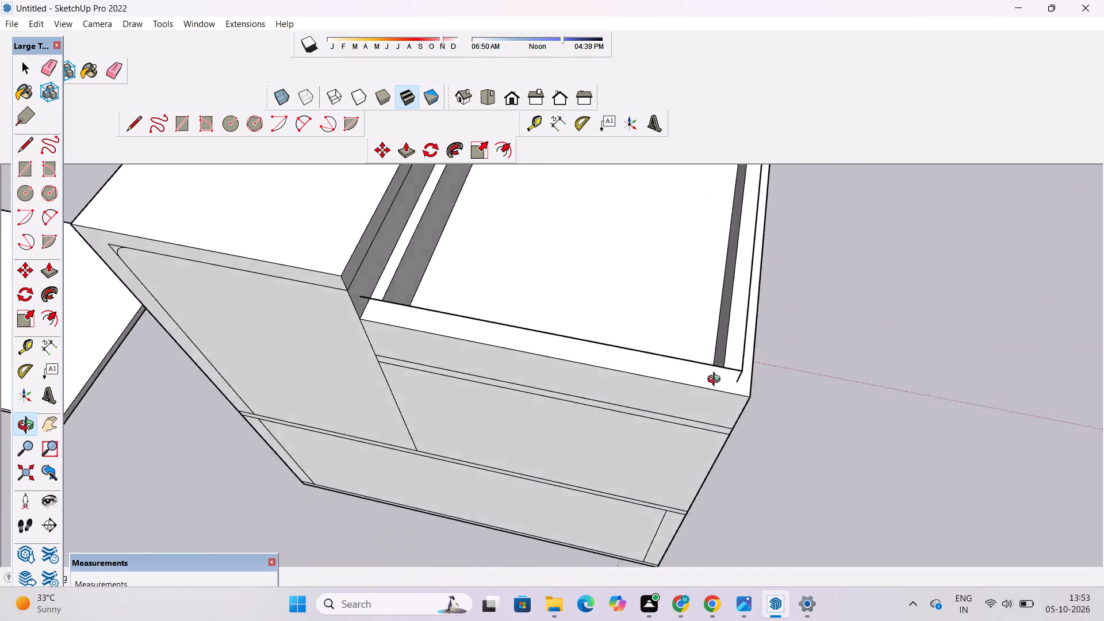
drag(716, 381, 603, 373)
scroll(551, 346, down, 5)
drag(692, 311, 568, 384)
scroll(633, 306, up, 4)
drag(731, 340, 712, 176)
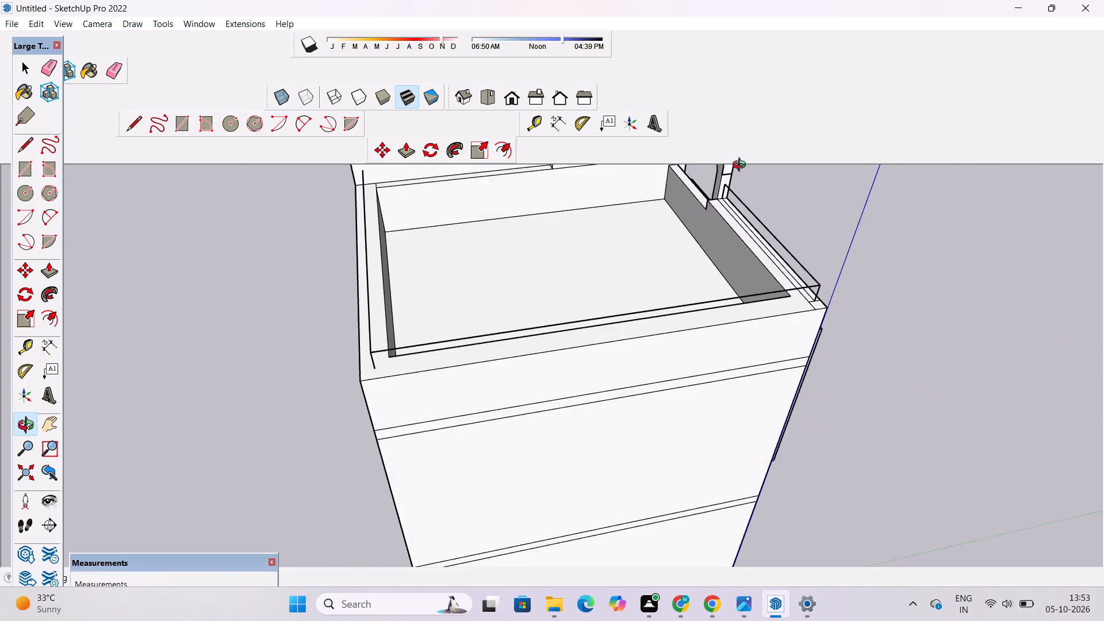
scroll(742, 166, up, 5)
drag(796, 329, 611, 320)
shift+drag(549, 326, 731, 263)
drag(738, 283, 654, 294)
scroll(642, 293, up, 3)
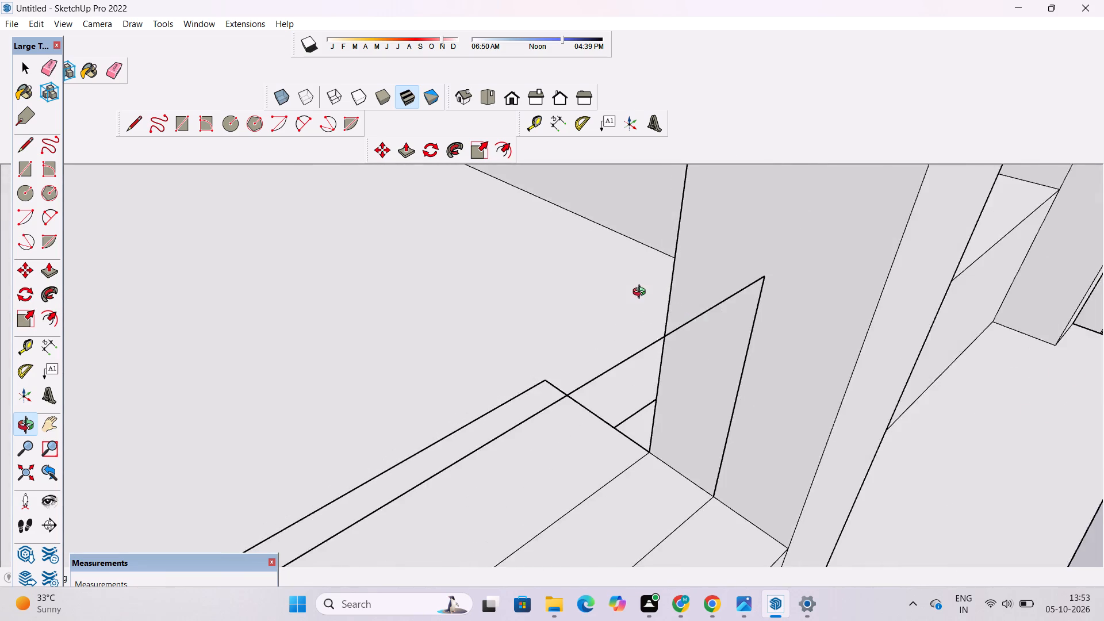
drag(710, 324, 693, 258)
scroll(696, 251, down, 6)
shift+drag(743, 275, 743, 293)
shift+scroll(741, 293, down, 5)
shift+drag(741, 293, 741, 301)
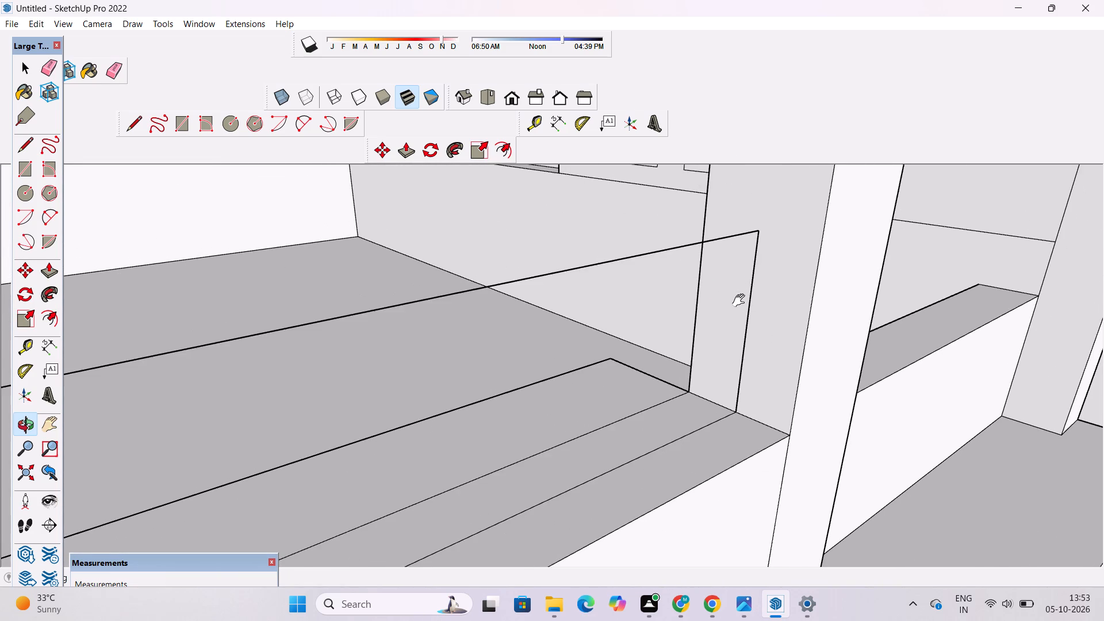
Draw a 3" radius circle on the balcony wall post, centred on the end of the side parapet railing's top line.
drag(741, 301, 741, 308)
scroll(729, 284, up, 4)
shift+drag(737, 279, 694, 315)
scroll(671, 310, down, 1)
key(c)
scroll(722, 267, up, 2)
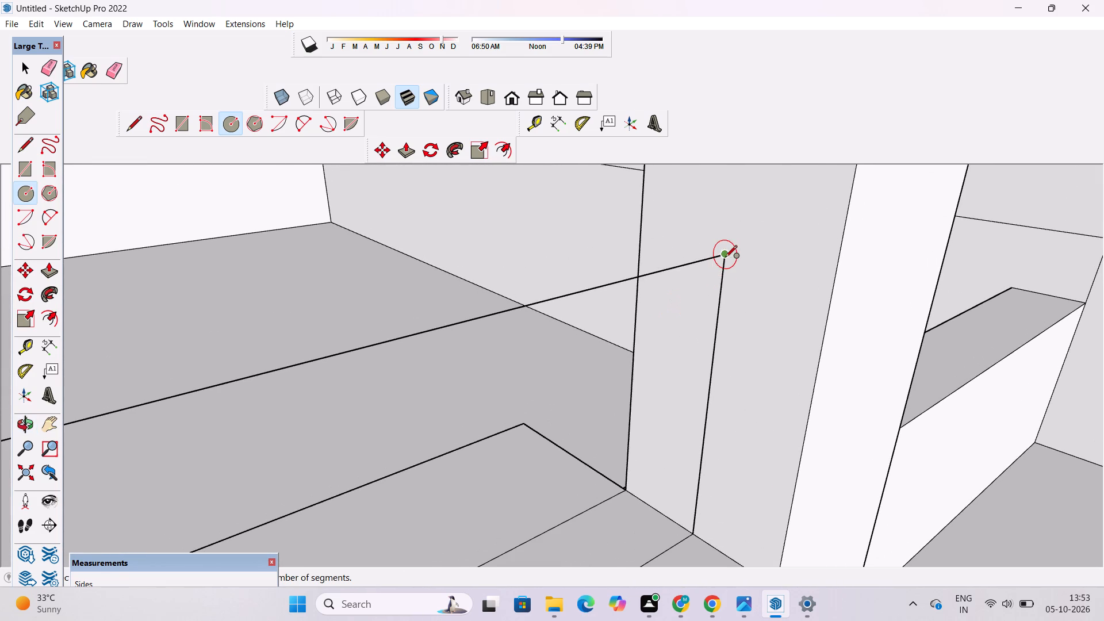
click(721, 258)
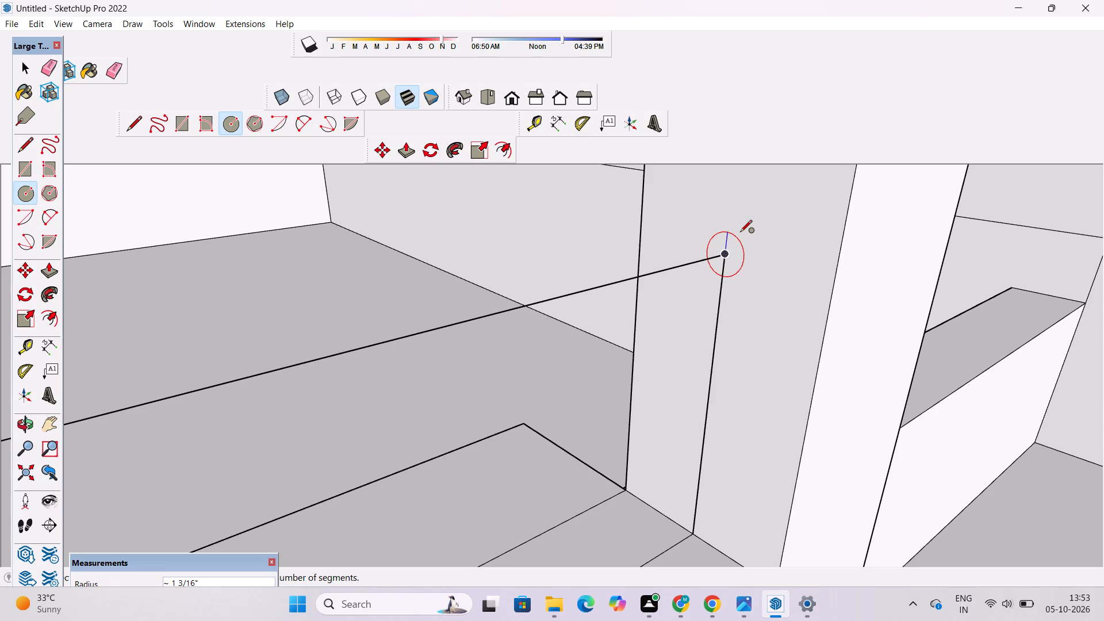
text(3")
key(Return)
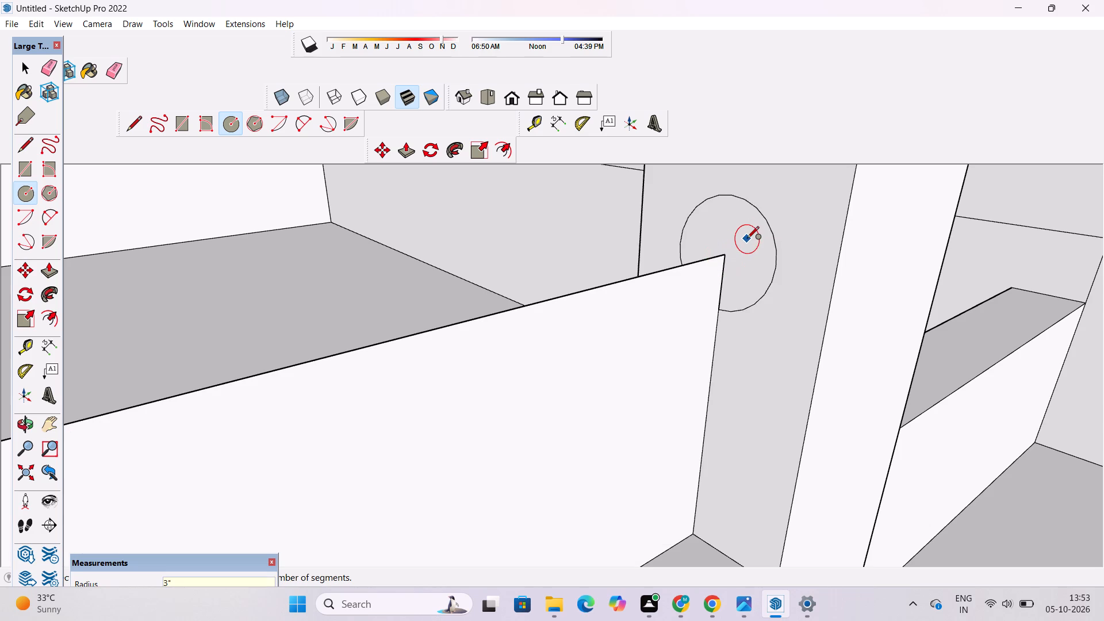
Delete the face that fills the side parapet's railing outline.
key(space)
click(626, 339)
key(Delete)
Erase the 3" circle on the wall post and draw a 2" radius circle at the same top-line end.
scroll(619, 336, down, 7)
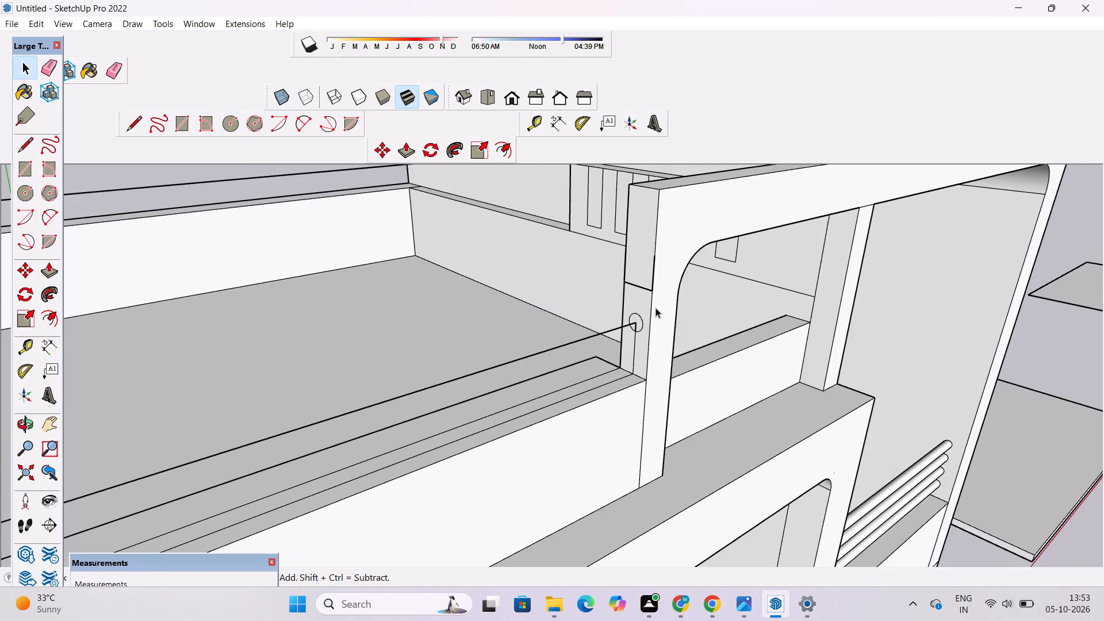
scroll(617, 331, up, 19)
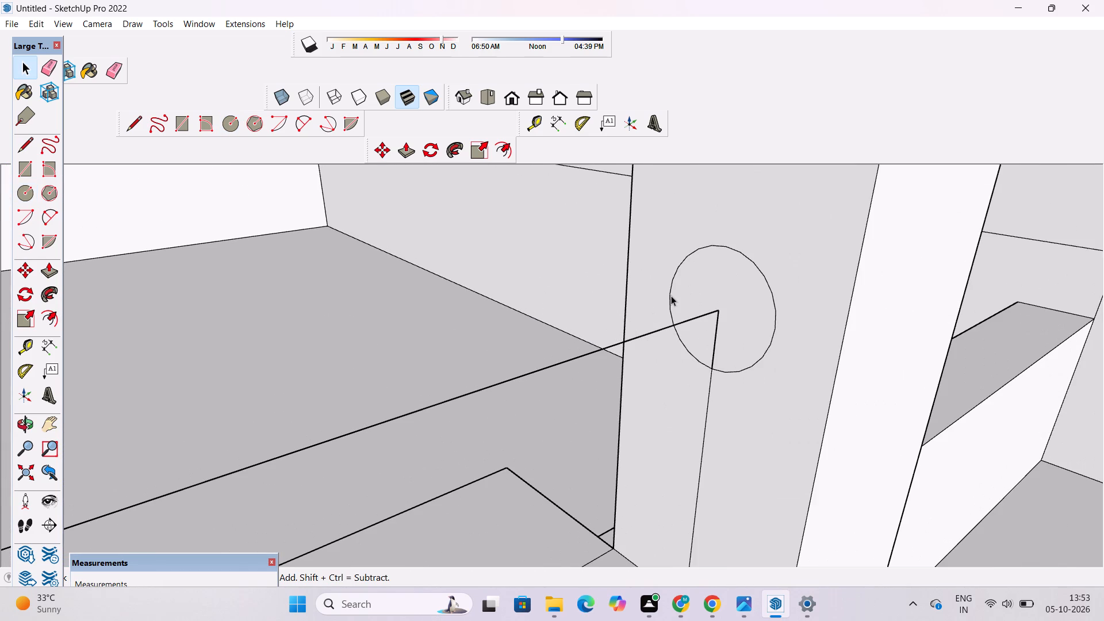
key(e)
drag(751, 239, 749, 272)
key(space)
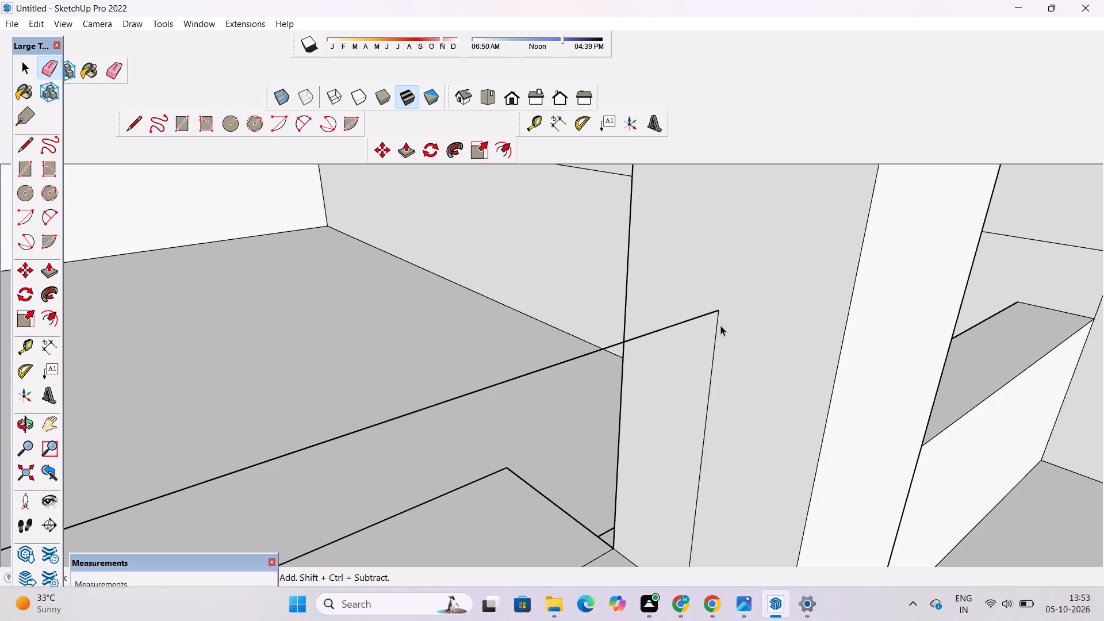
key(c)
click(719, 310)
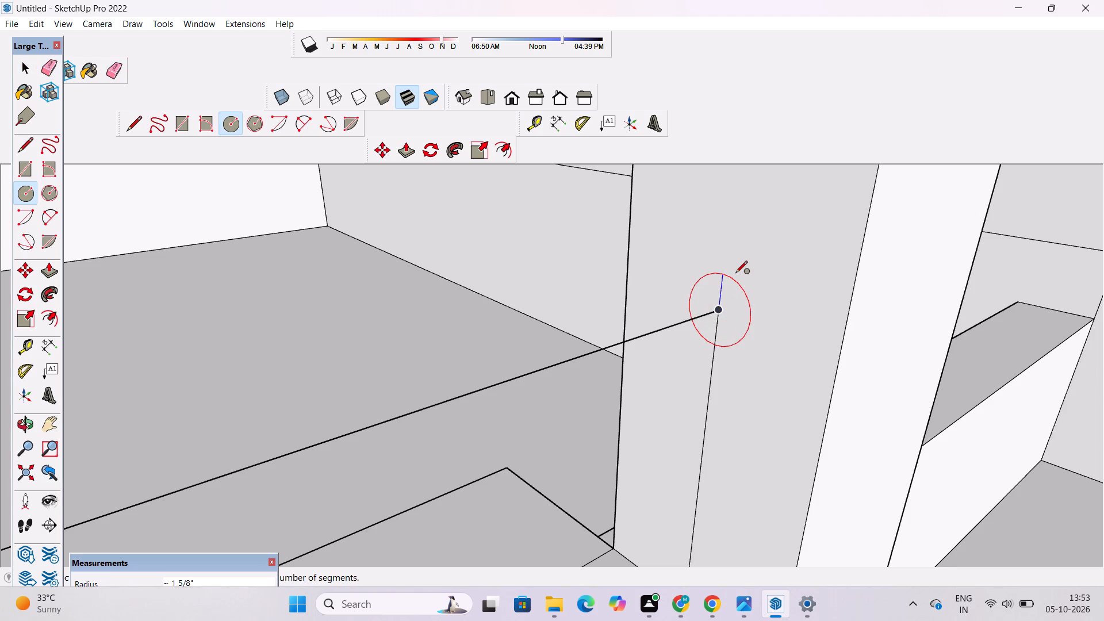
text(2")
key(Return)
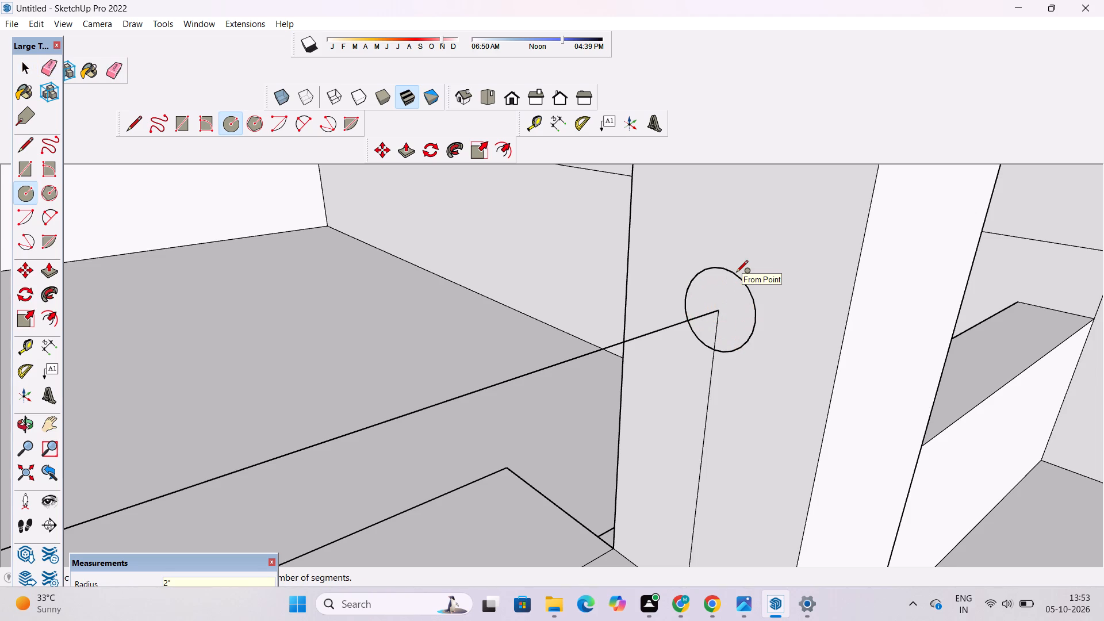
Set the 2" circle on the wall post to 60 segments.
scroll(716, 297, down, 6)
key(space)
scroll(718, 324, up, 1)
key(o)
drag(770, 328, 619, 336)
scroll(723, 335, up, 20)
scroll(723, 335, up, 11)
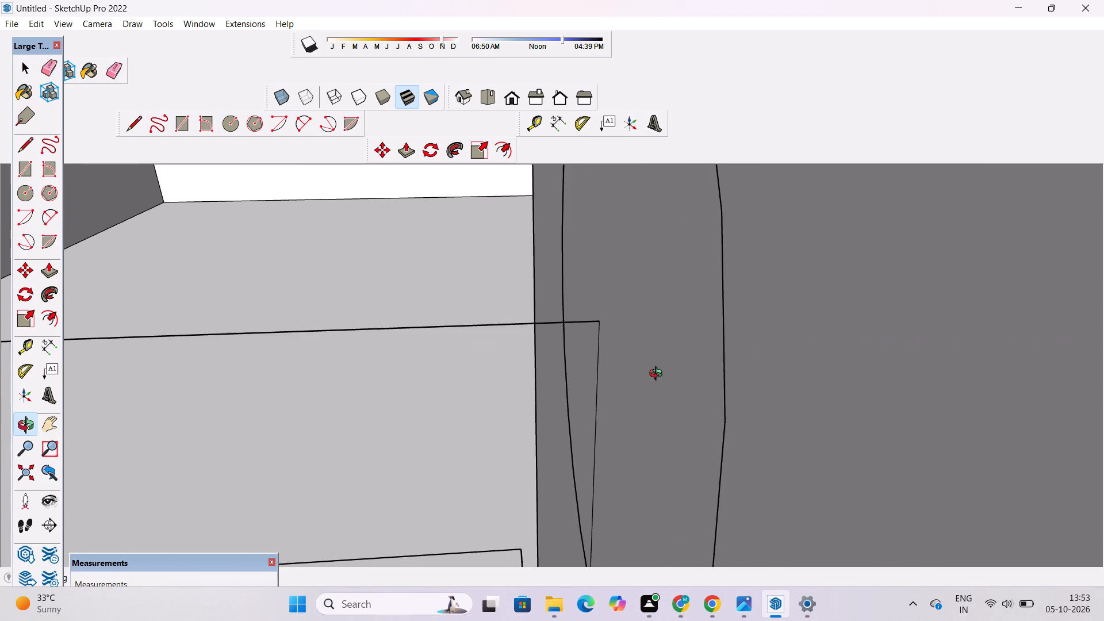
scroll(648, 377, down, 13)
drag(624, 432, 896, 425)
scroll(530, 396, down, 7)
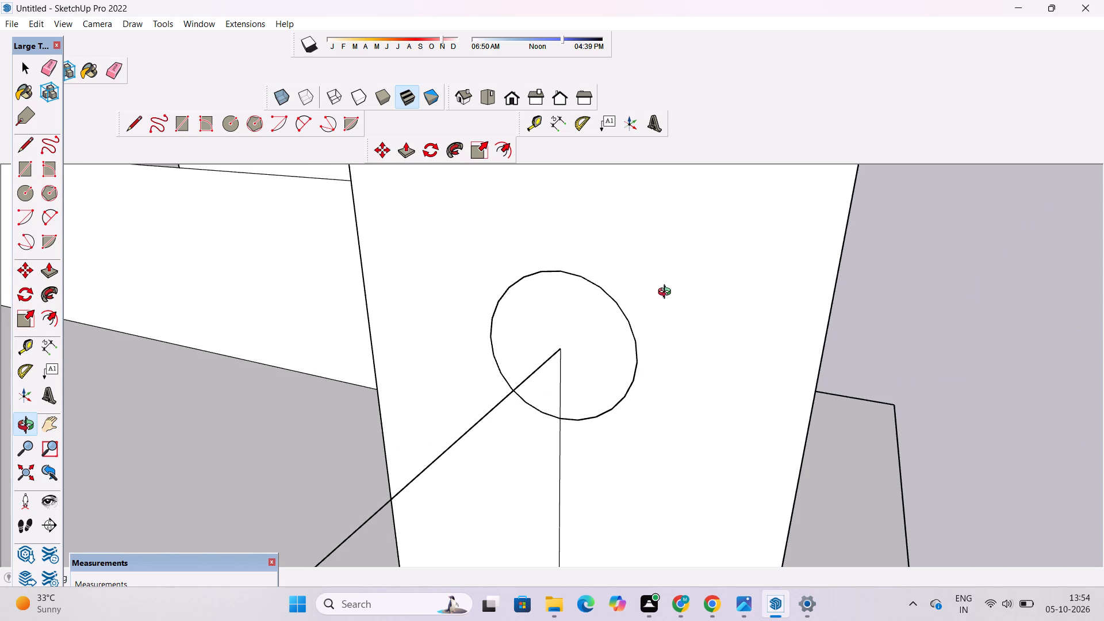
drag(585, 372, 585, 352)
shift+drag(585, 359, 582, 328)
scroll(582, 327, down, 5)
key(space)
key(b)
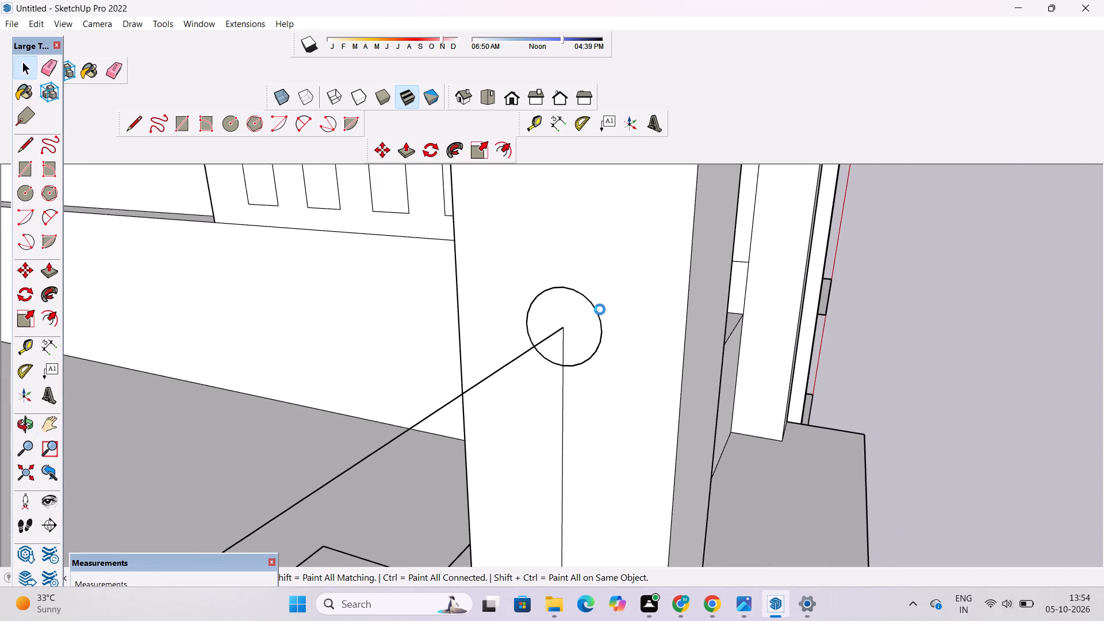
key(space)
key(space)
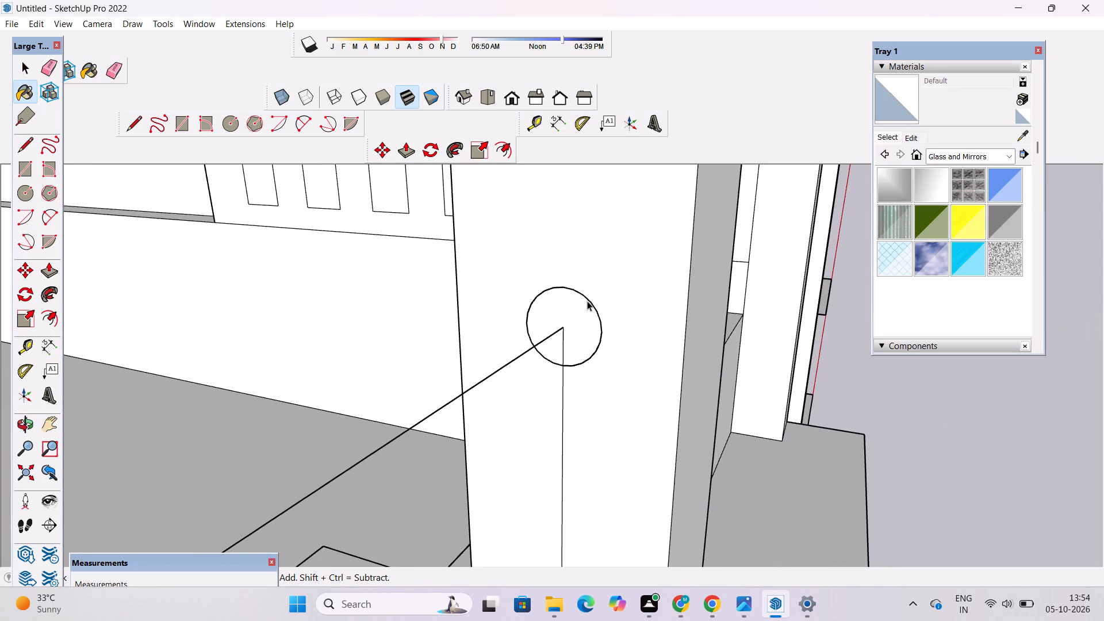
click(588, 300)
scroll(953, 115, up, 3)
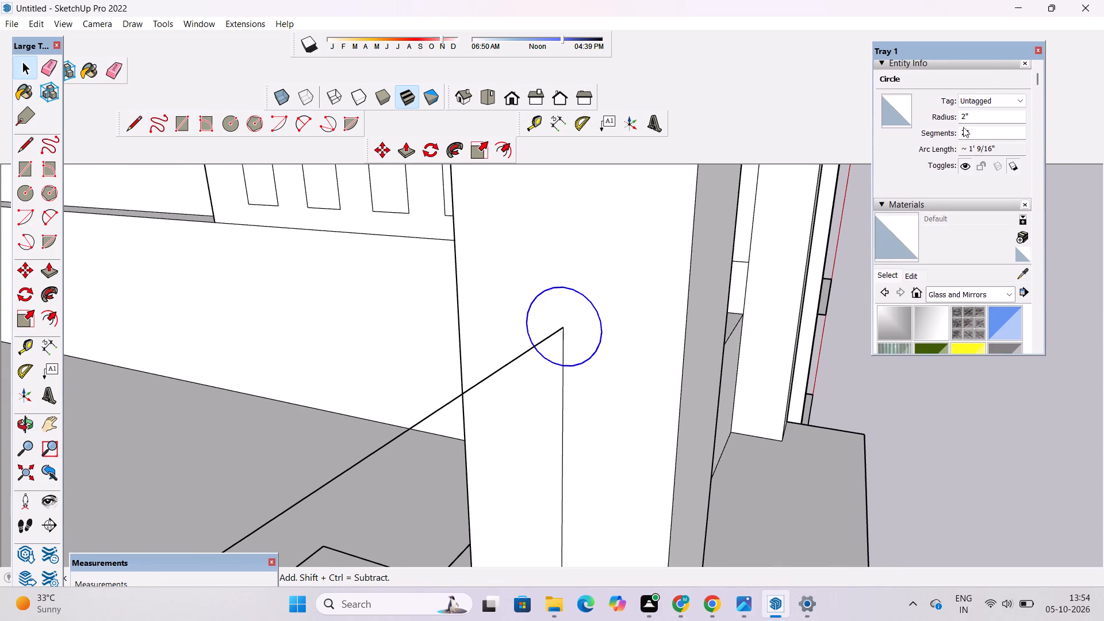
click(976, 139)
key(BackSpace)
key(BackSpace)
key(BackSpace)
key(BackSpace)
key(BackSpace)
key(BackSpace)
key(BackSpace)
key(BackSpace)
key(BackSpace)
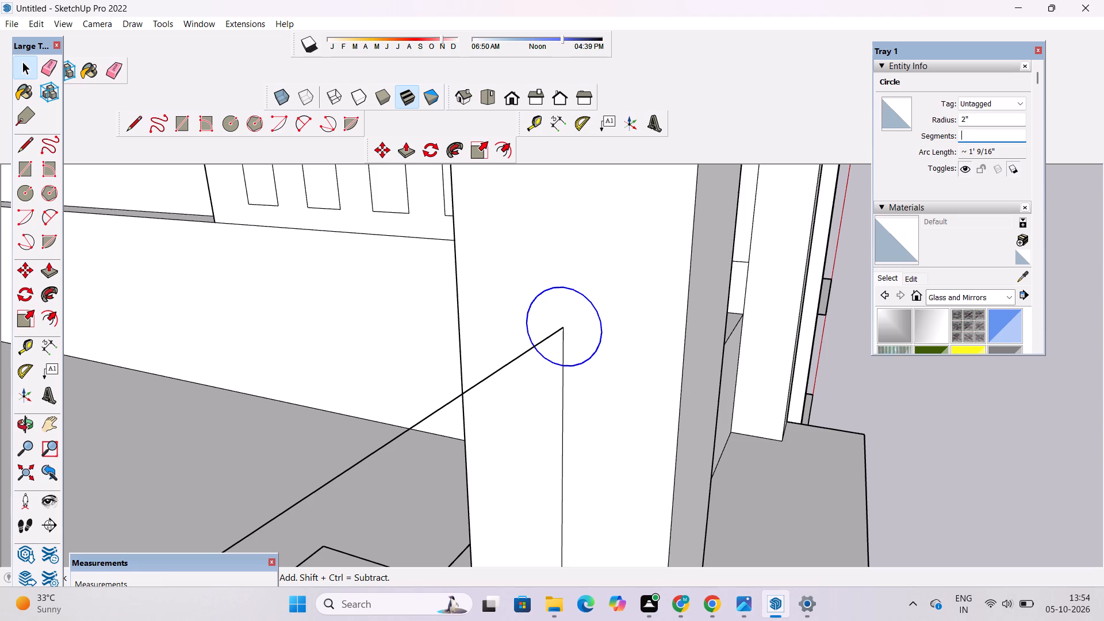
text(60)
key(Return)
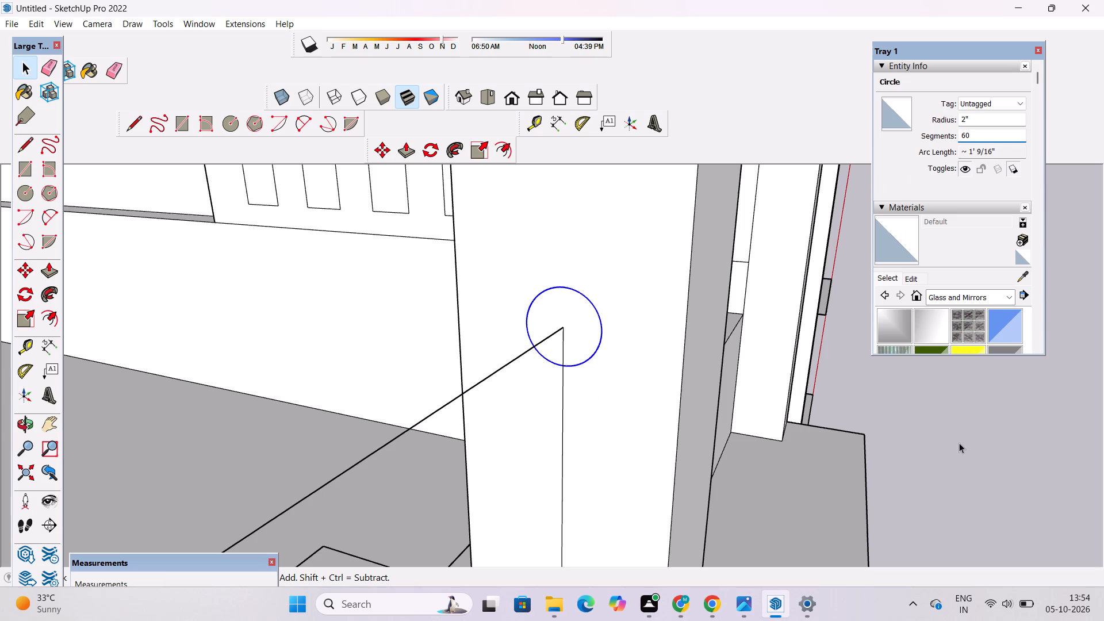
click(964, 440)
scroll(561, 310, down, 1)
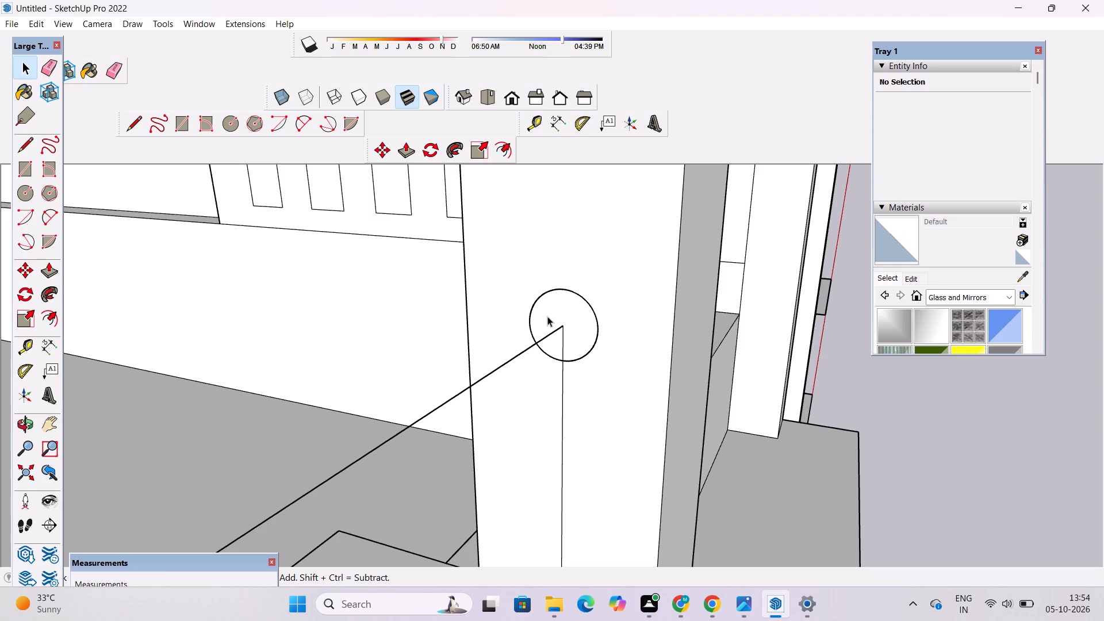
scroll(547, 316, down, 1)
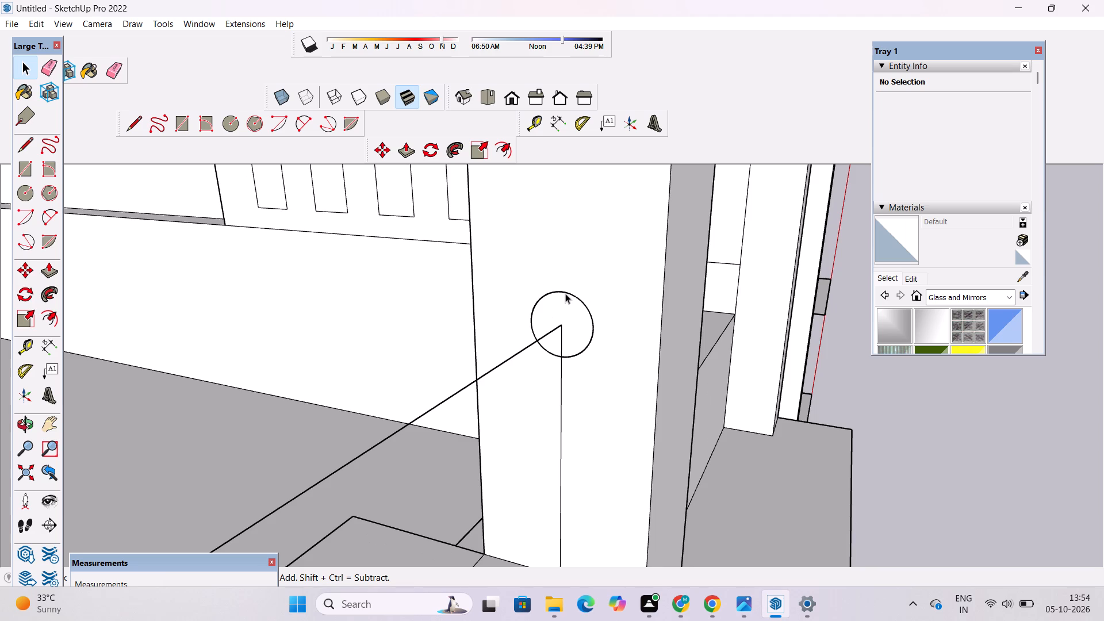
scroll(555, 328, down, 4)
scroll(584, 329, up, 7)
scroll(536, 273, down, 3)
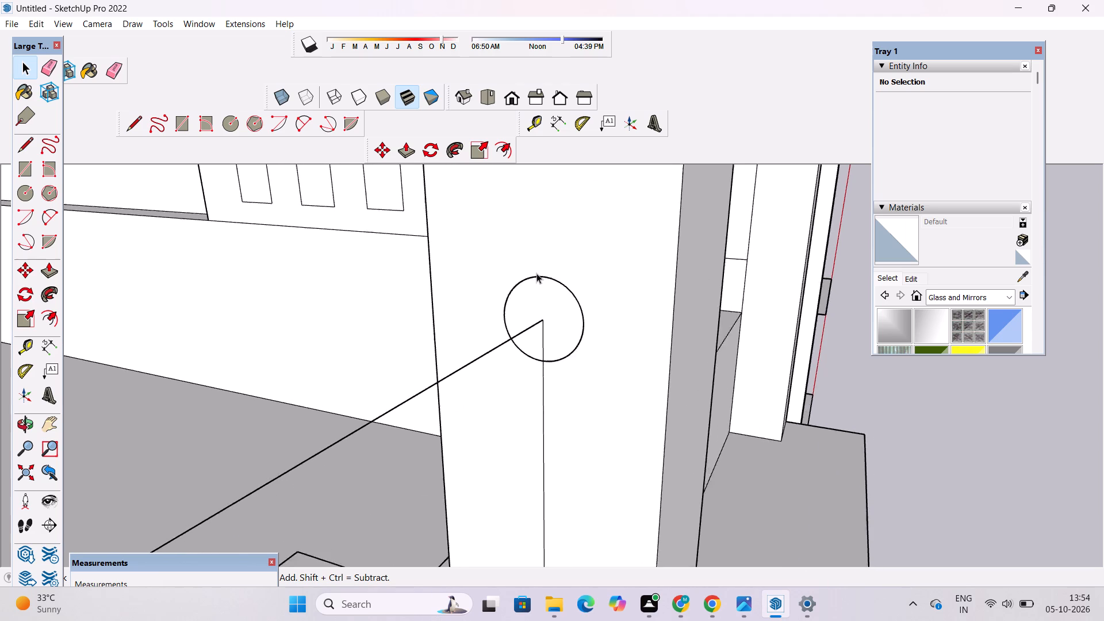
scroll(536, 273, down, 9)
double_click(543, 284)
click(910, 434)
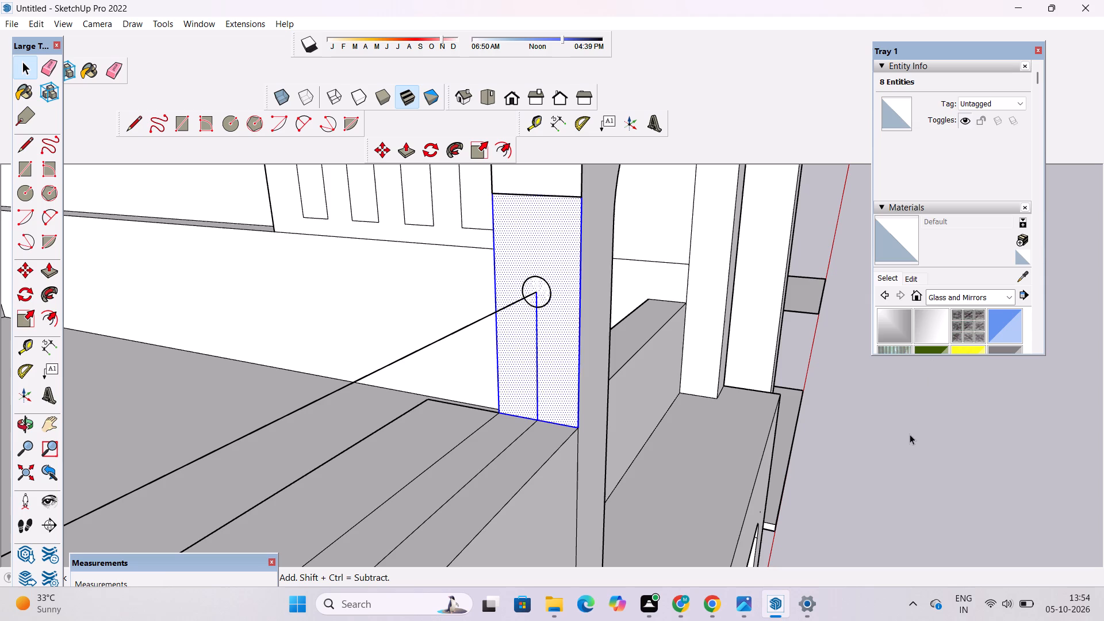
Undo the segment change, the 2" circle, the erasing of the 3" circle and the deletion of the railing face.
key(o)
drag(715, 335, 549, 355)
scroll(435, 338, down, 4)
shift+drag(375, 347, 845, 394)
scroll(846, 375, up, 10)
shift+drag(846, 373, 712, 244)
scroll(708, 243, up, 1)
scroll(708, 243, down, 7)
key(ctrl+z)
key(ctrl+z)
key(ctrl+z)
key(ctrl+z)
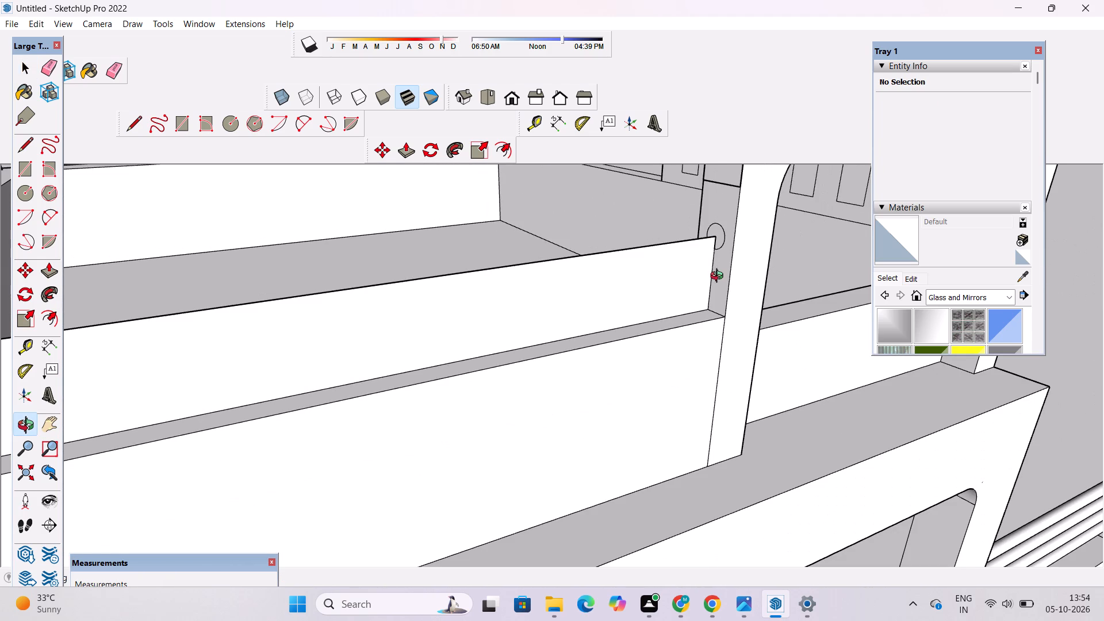
Delete the face that fills the side parapet's railing outline.
click(669, 282)
key(space)
click(665, 290)
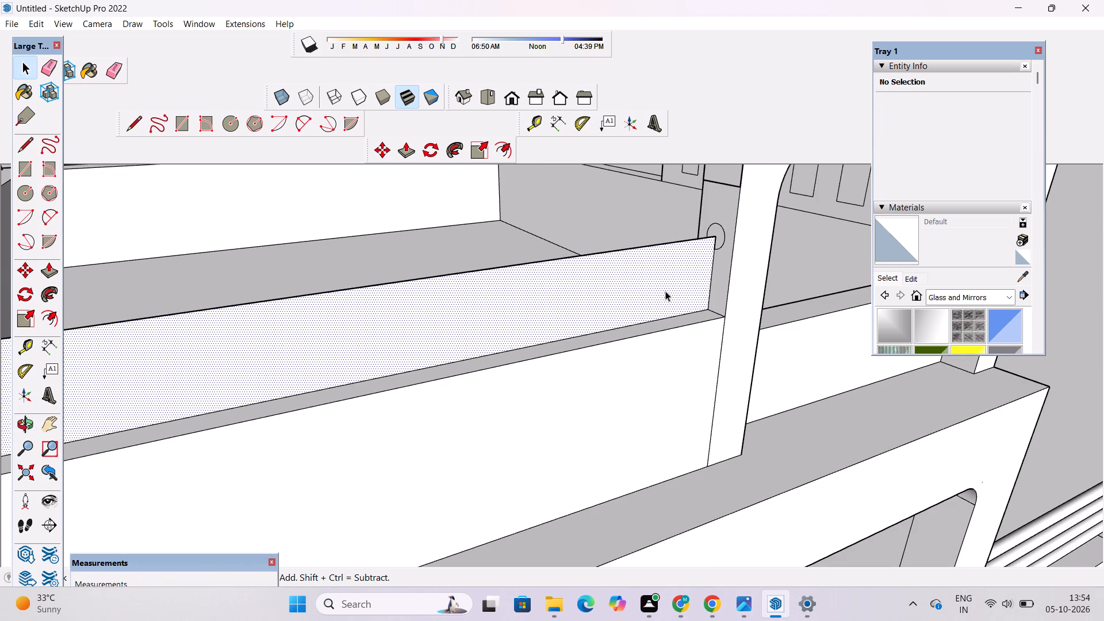
key(Delete)
Erase the railing's vertical line on the wall post, including its piece inside the circle, and the parapet guide line at its foot.
scroll(673, 287, down, 4)
scroll(704, 274, up, 7)
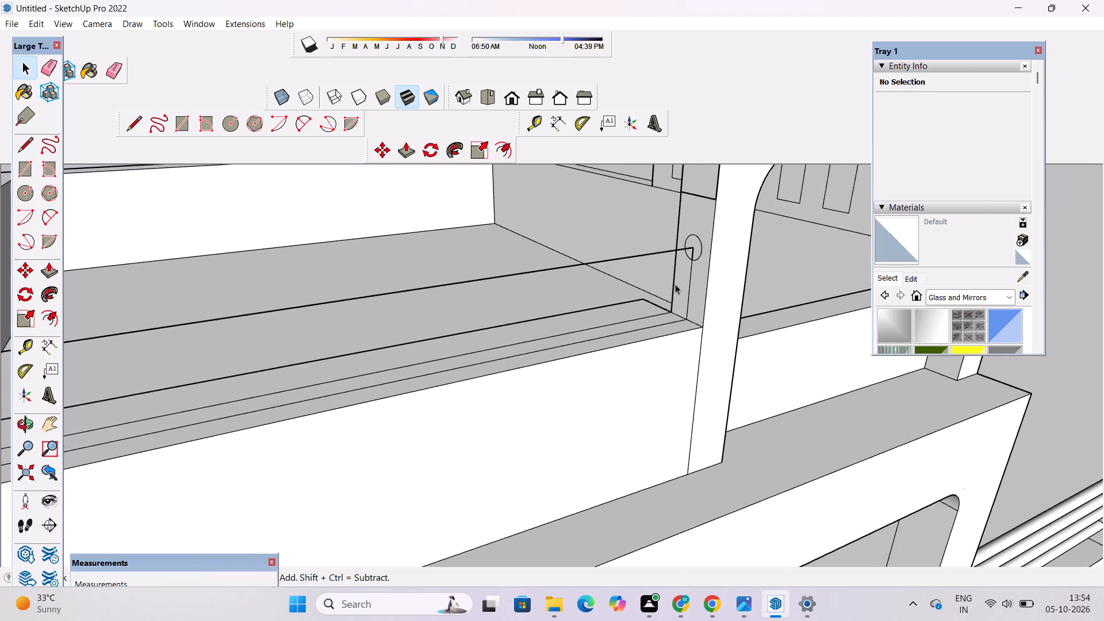
key(e)
scroll(667, 319, up, 4)
drag(716, 254, 699, 285)
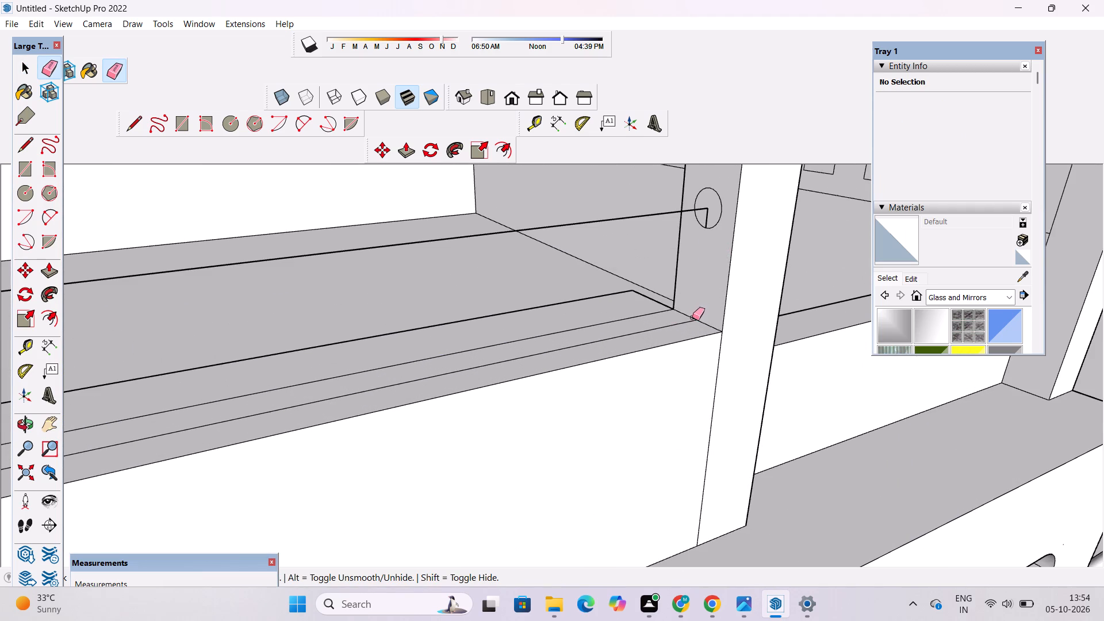
drag(688, 323, 682, 329)
scroll(702, 221, up, 6)
click(708, 212)
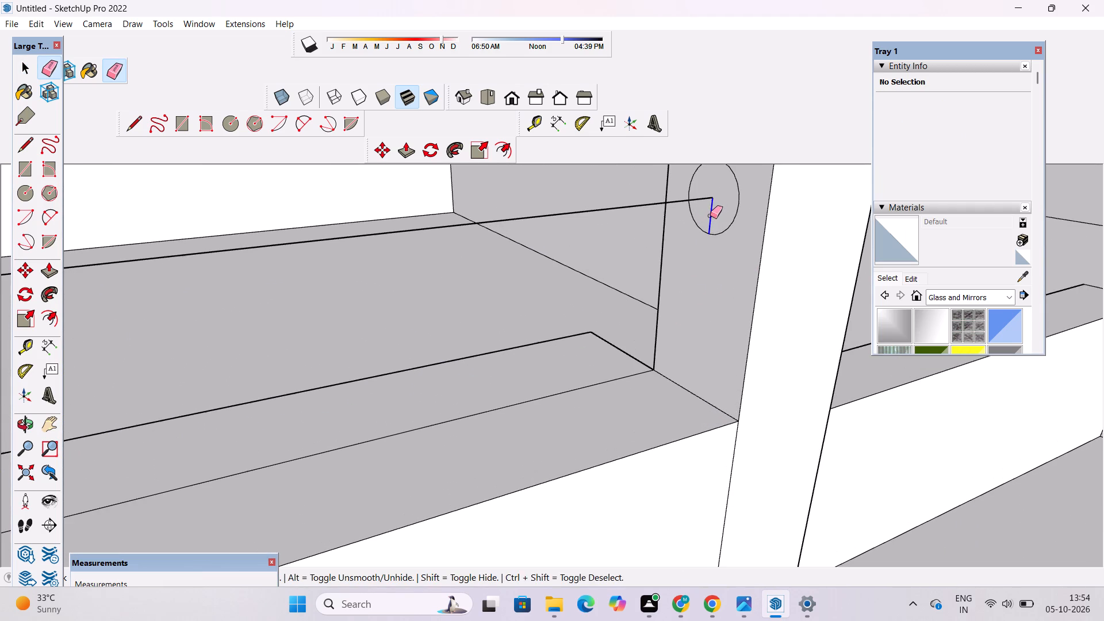
Erase the stray short line and the remaining guide line on the parapet top around the railing's near corner.
scroll(677, 271, down, 17)
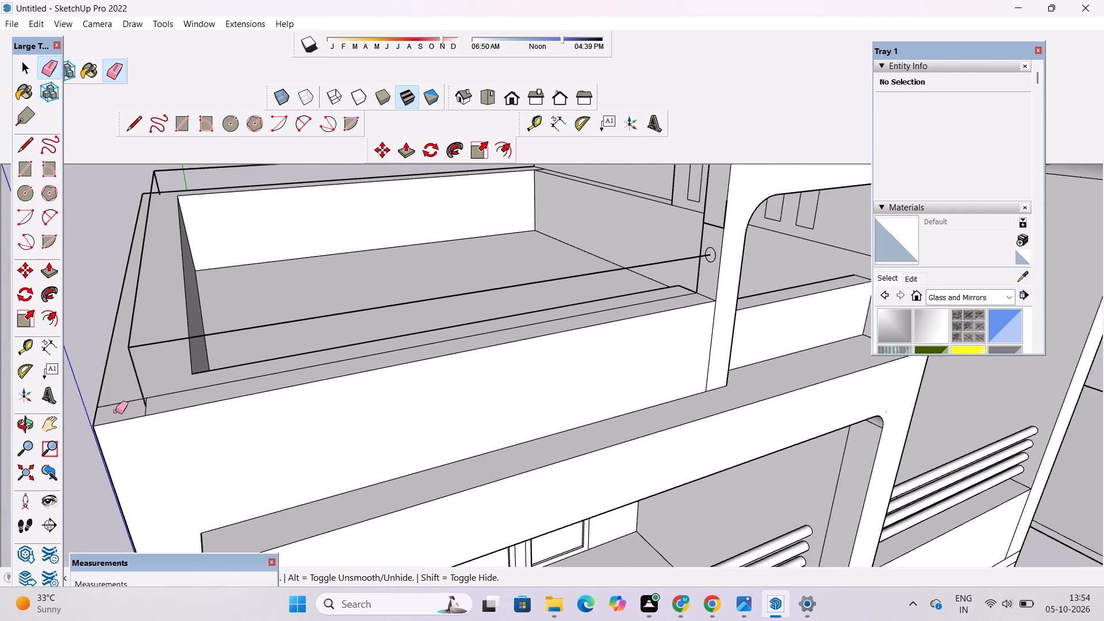
scroll(120, 423, up, 17)
click(200, 409)
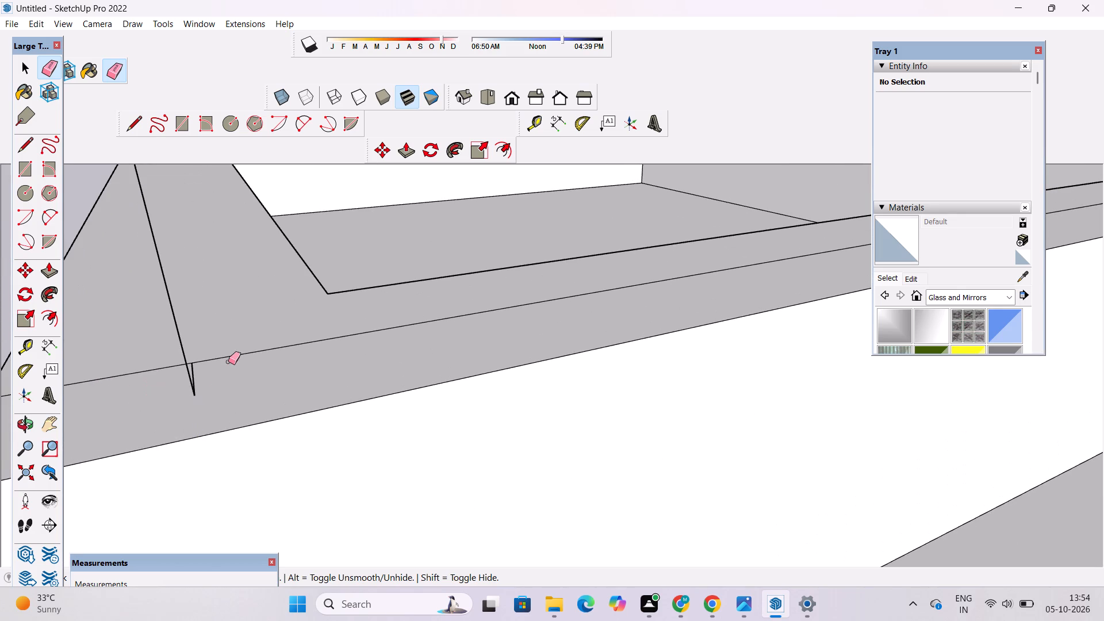
scroll(198, 362, up, 7)
drag(190, 377, 189, 384)
drag(186, 346, 194, 359)
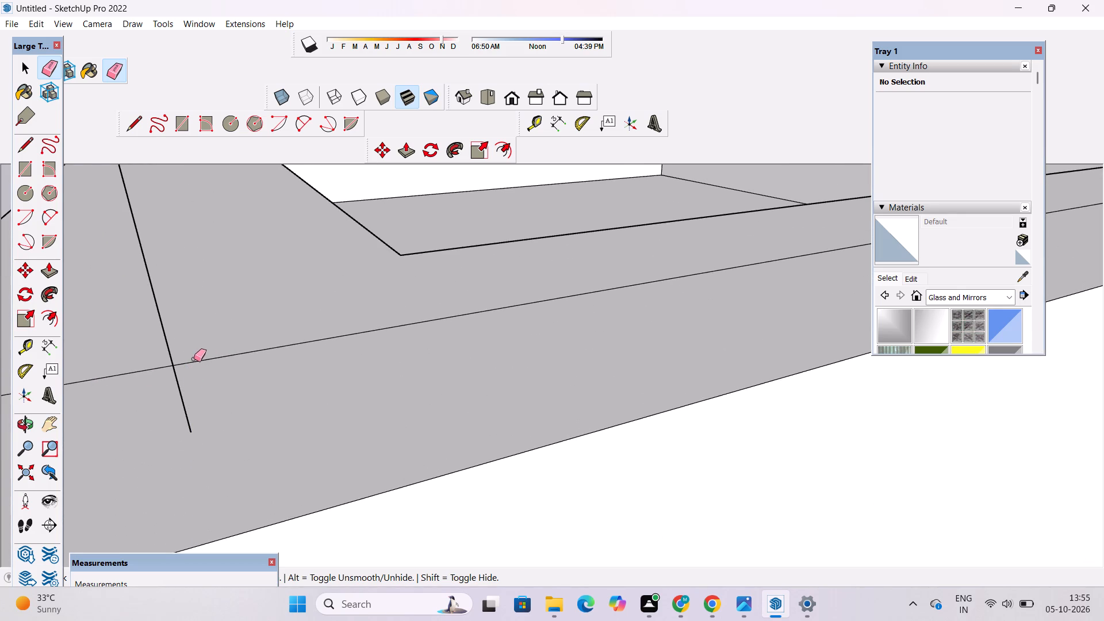
drag(194, 359, 200, 373)
scroll(200, 373, down, 20)
scroll(200, 373, down, 8)
key(space)
scroll(558, 331, down, 3)
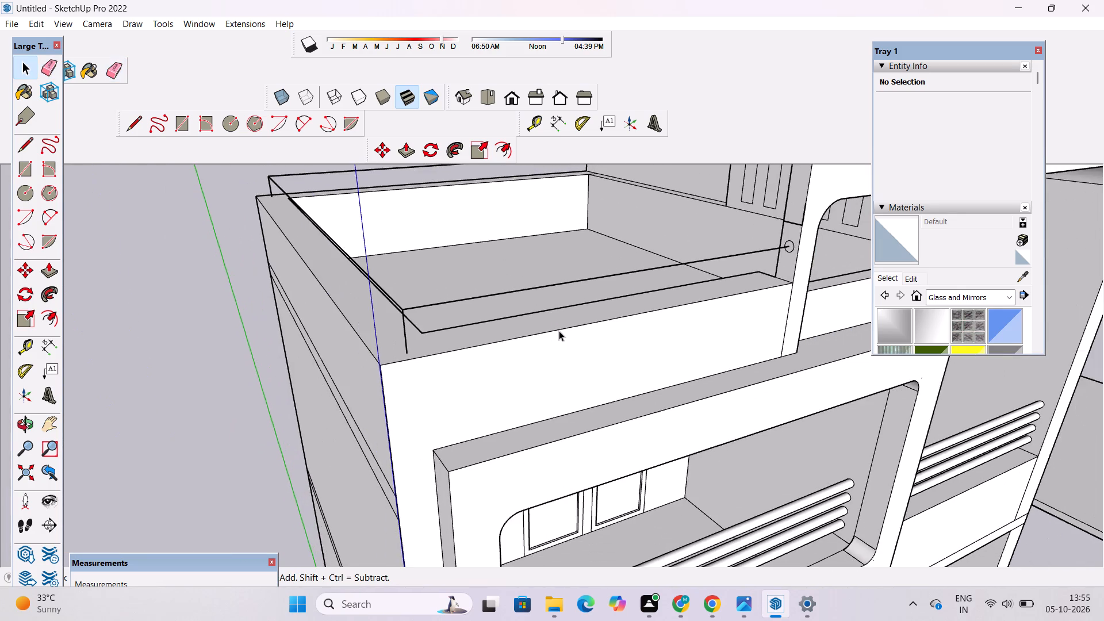
Copy the 3" circle and its face 1' straight down on the wall post.
key(o)
drag(671, 351, 620, 355)
scroll(620, 355, down, 5)
shift+drag(626, 344, 745, 341)
scroll(792, 288, up, 4)
shift+drag(812, 294, 638, 296)
drag(642, 302, 772, 320)
scroll(649, 365, up, 4)
shift+drag(790, 304, 754, 332)
drag(734, 344, 703, 321)
scroll(687, 310, up, 3)
shift+drag(687, 310, 732, 290)
drag(715, 299, 679, 279)
scroll(677, 273, down, 4)
shift+drag(681, 275, 724, 298)
key(space)
scroll(724, 296, up, 4)
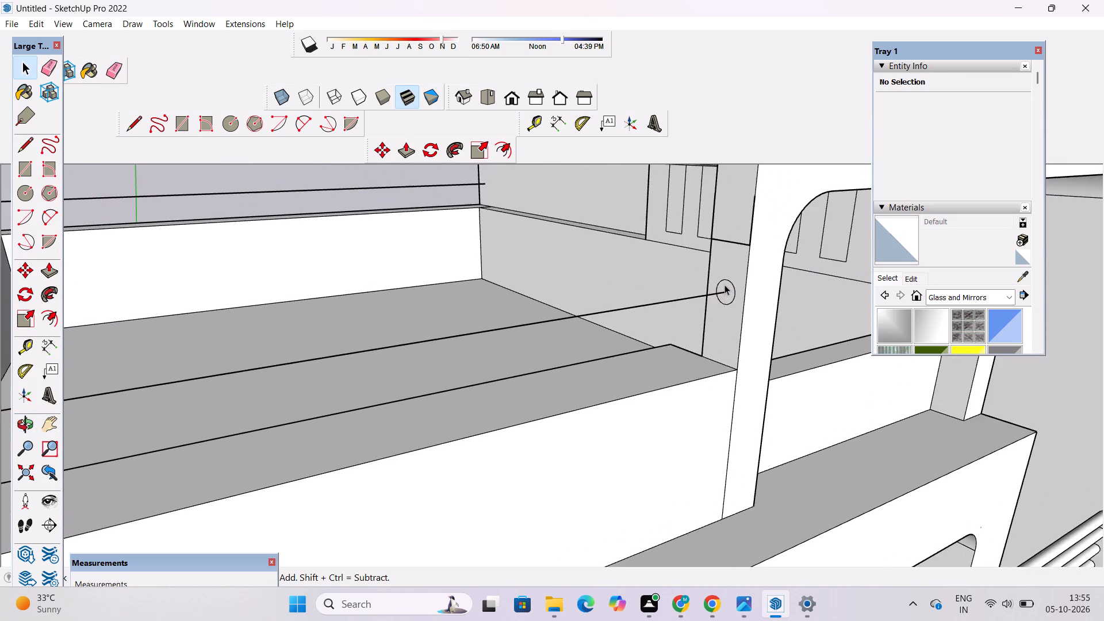
double_click(724, 285)
key(m)
scroll(734, 312, up, 7)
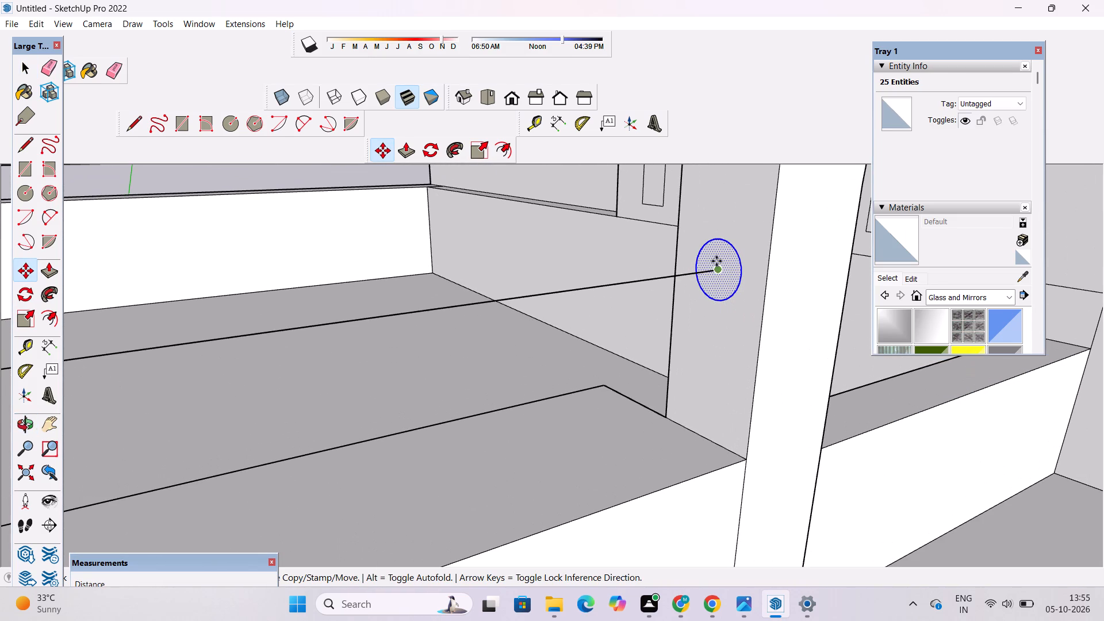
click(718, 267)
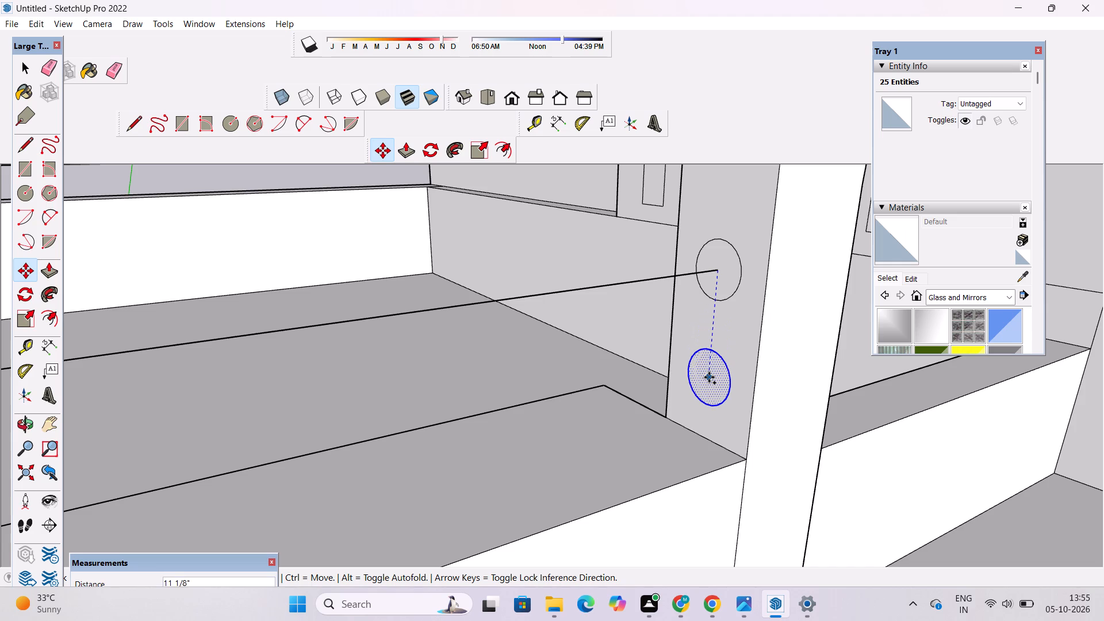
text(1')
key(Return)
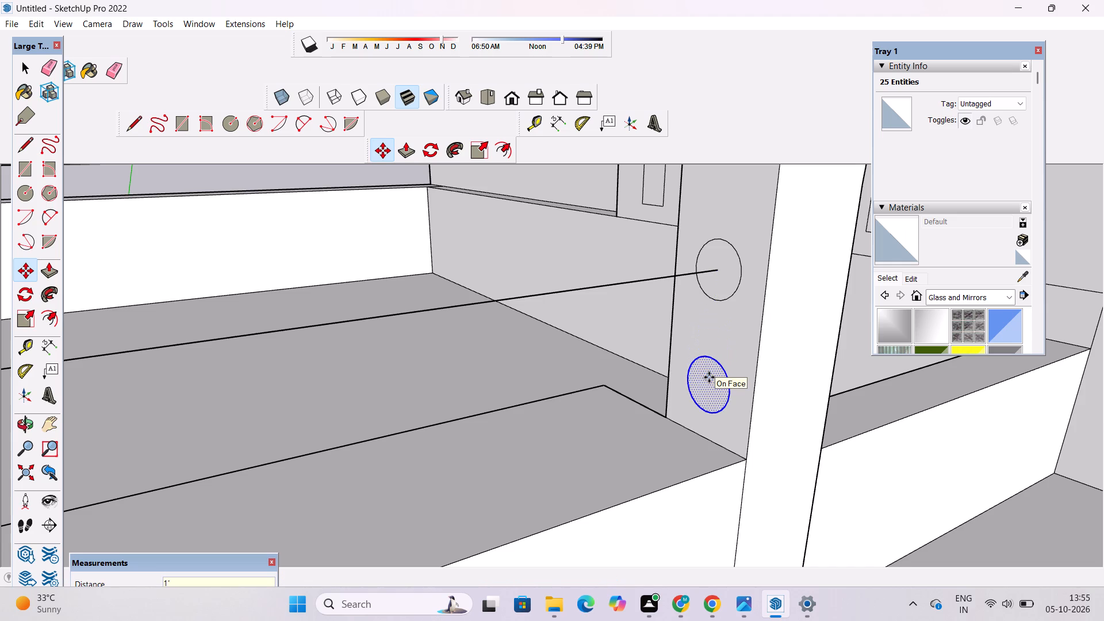
Draw the lower railing path from the lower circle's centre 17' along the front parapet, continuing 33' 6" along the side parapet to the far corner.
scroll(690, 374, down, 4)
key(l)
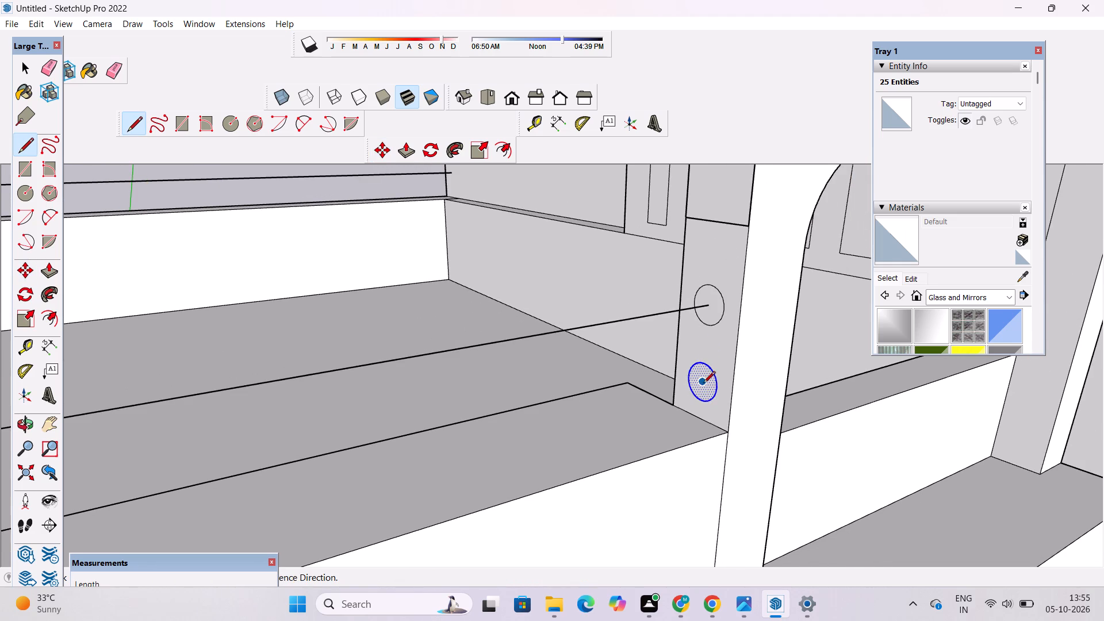
click(700, 384)
scroll(700, 384, down, 18)
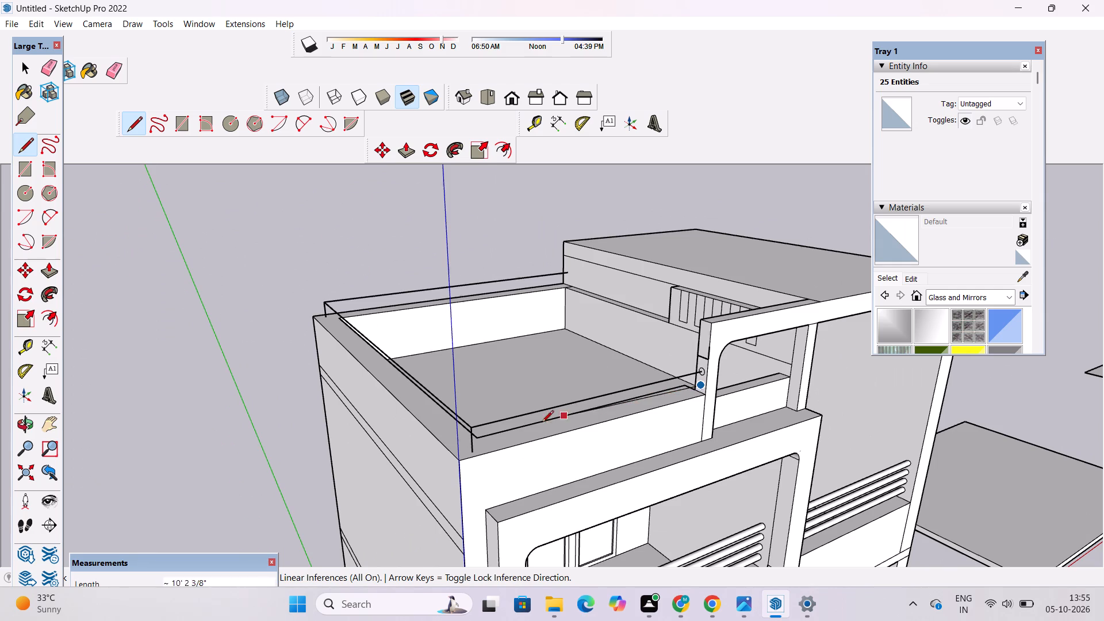
scroll(463, 444, up, 9)
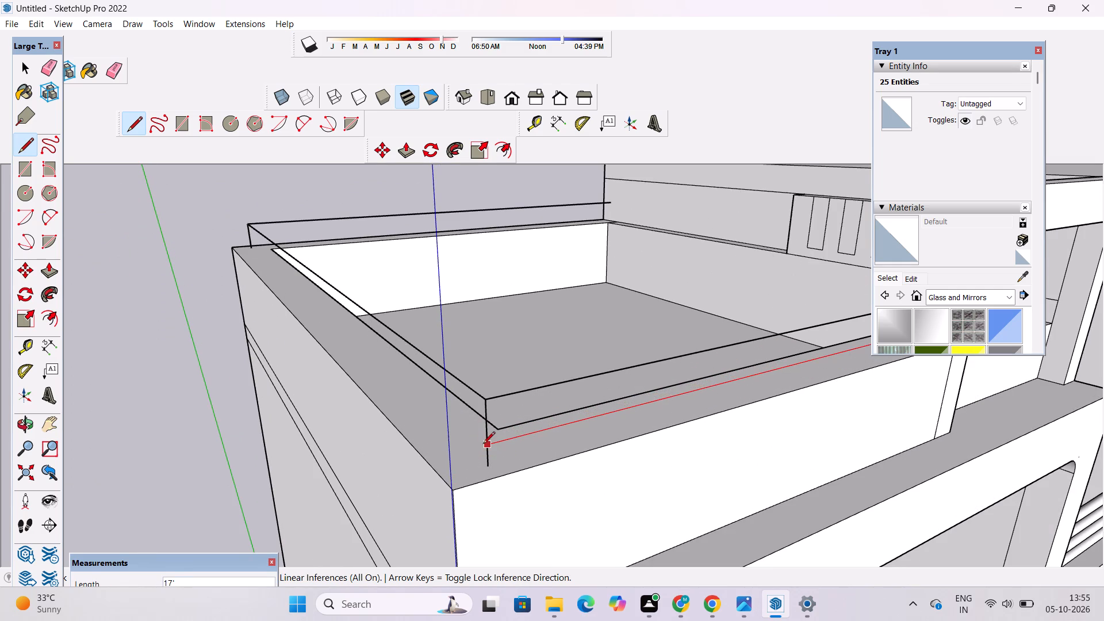
click(485, 446)
scroll(485, 446, down, 6)
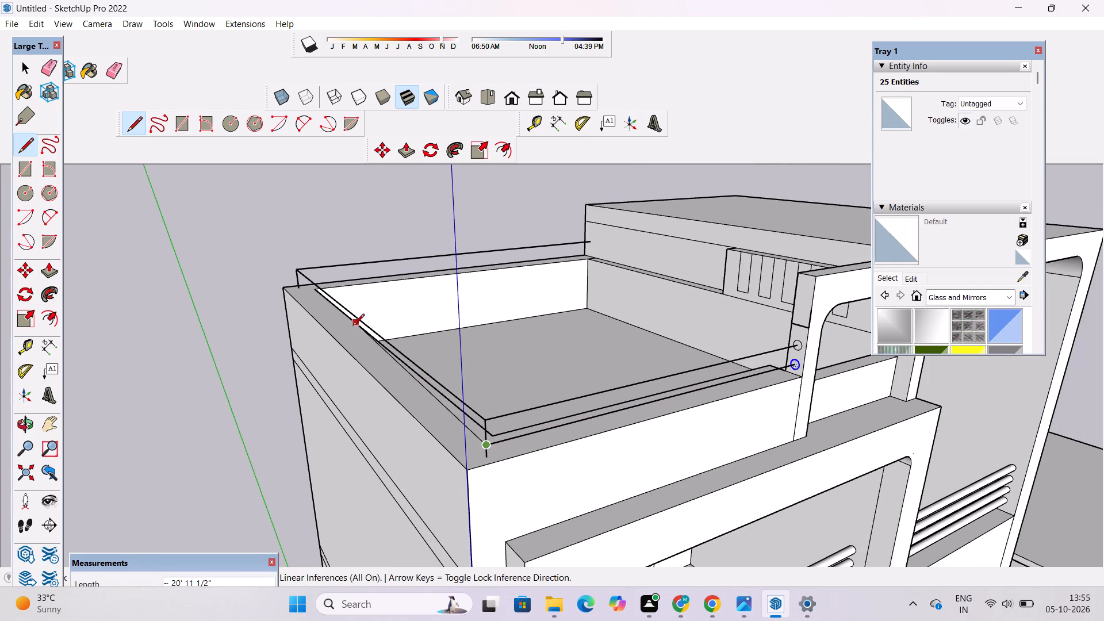
scroll(300, 280, up, 12)
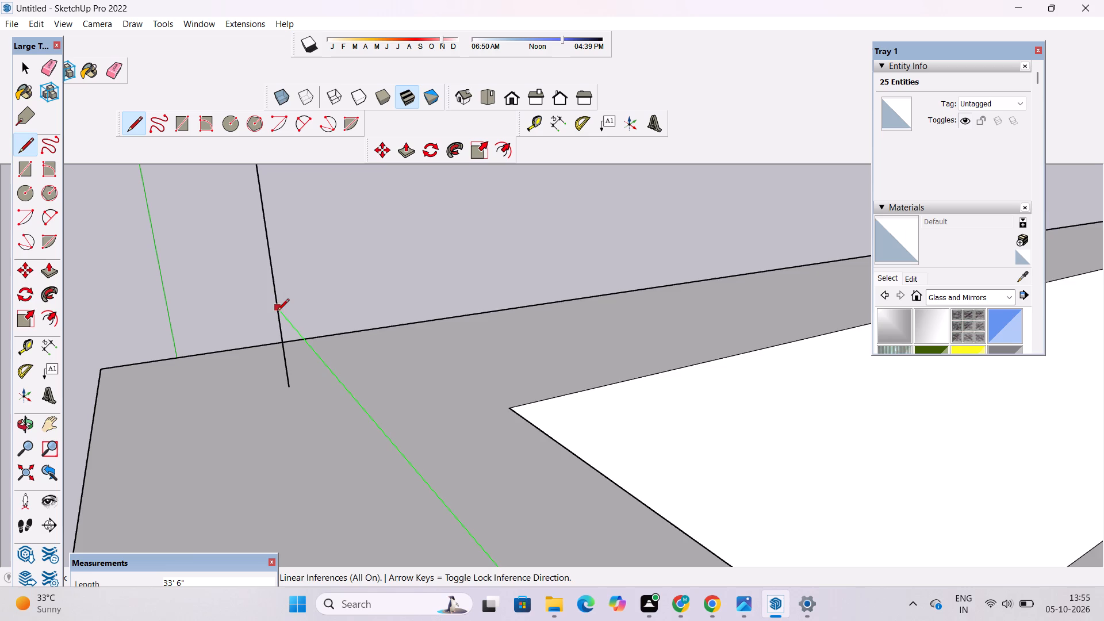
click(275, 310)
Delete the face that fills the space between the upper and lower railing paths along the side parapet.
scroll(275, 310, down, 9)
key(space)
click(305, 324)
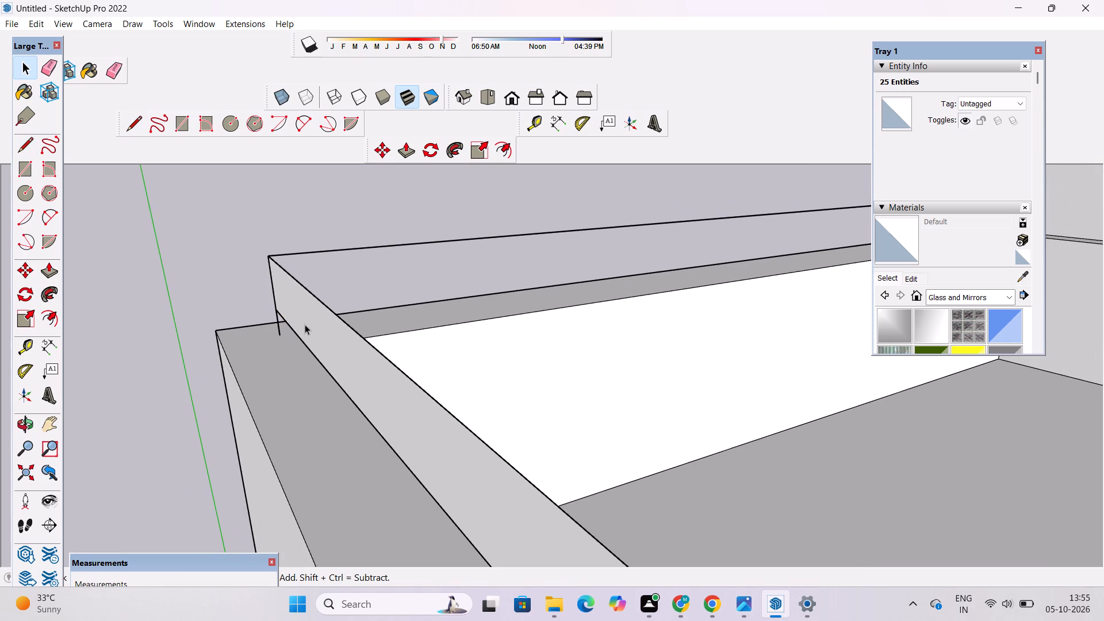
key(Delete)
Continue the lower railing path from the far corner along the far parapet, ending below the end of the upper path line.
key(l)
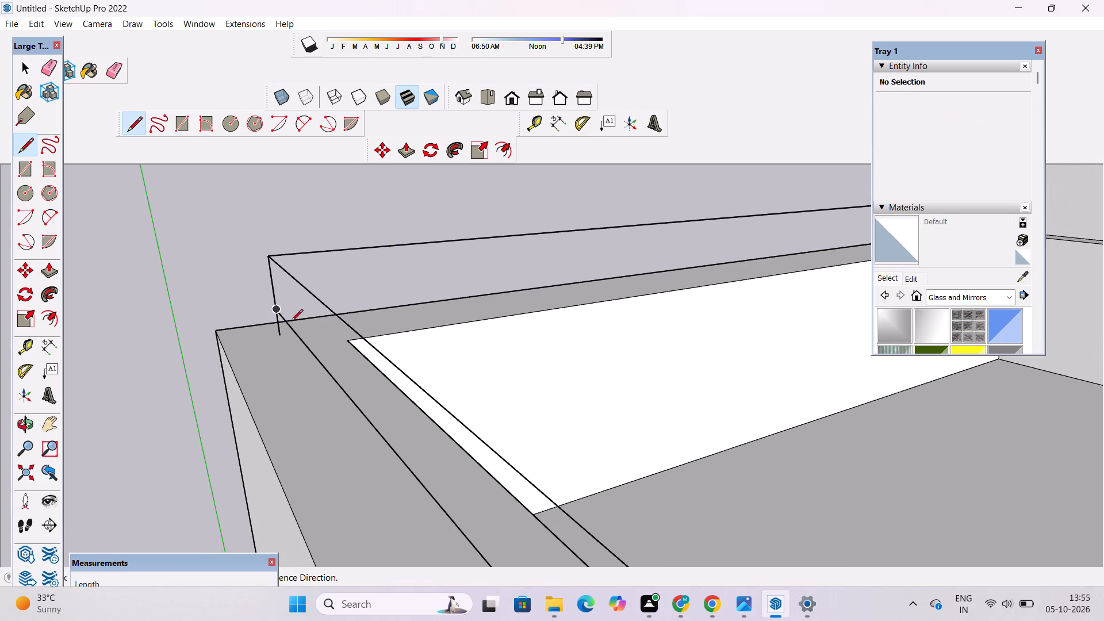
click(276, 313)
scroll(276, 313, down, 6)
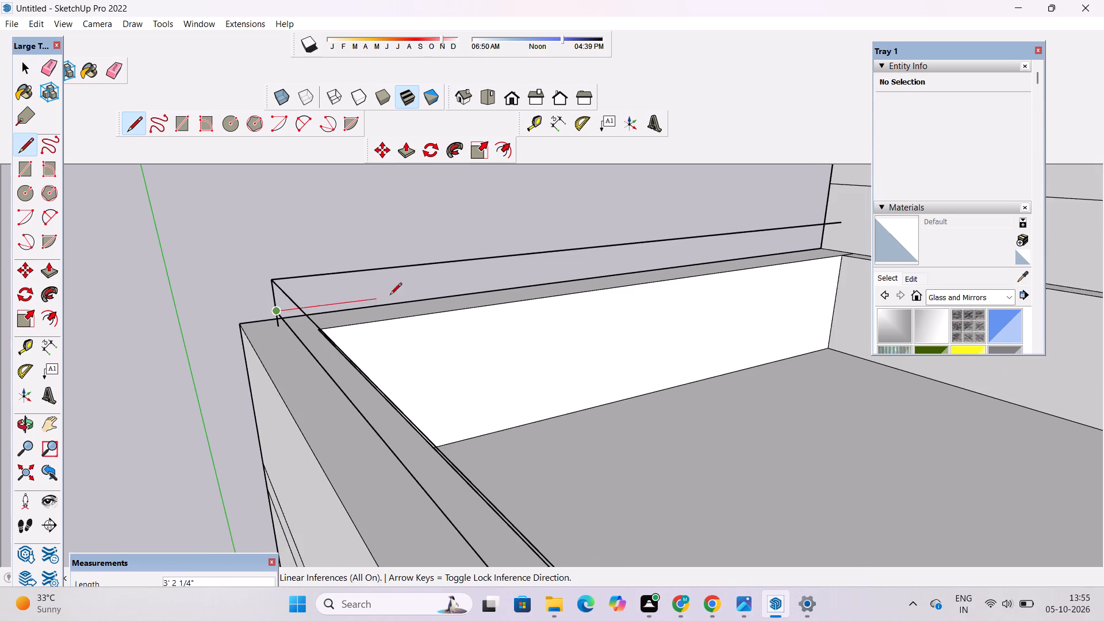
scroll(632, 280, up, 5)
scroll(624, 277, down, 10)
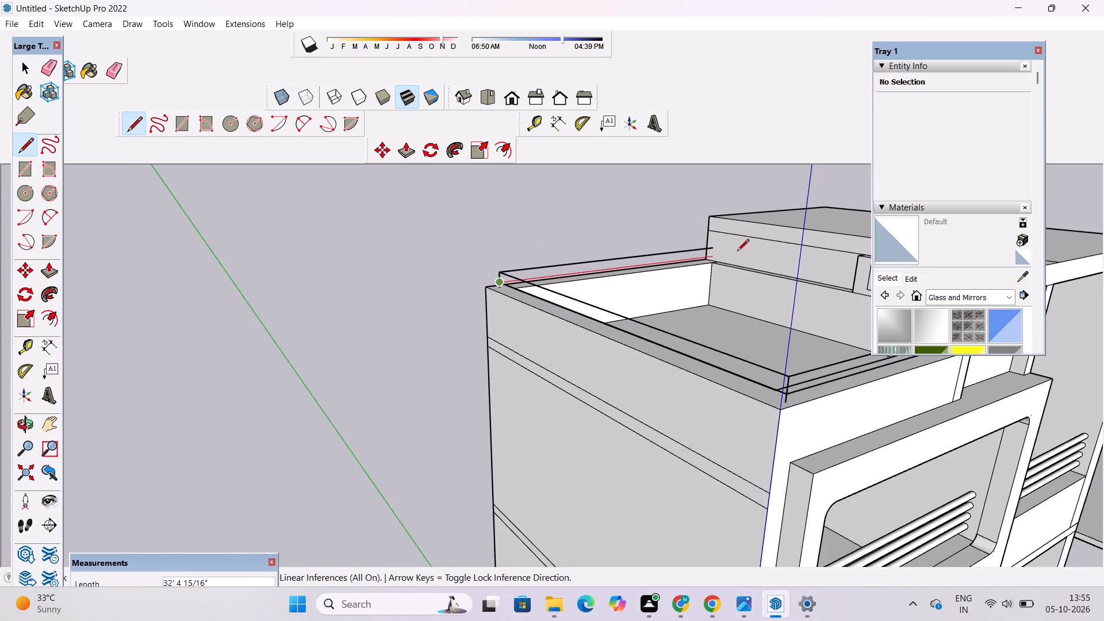
scroll(695, 246, up, 8)
scroll(718, 274, down, 5)
scroll(734, 279, up, 4)
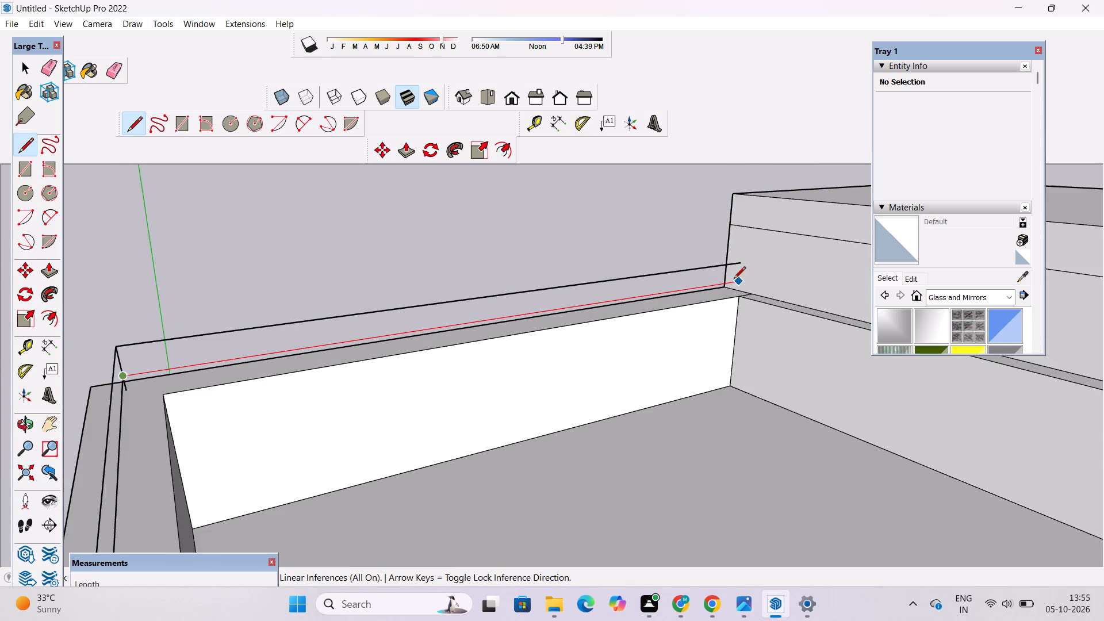
click(739, 283)
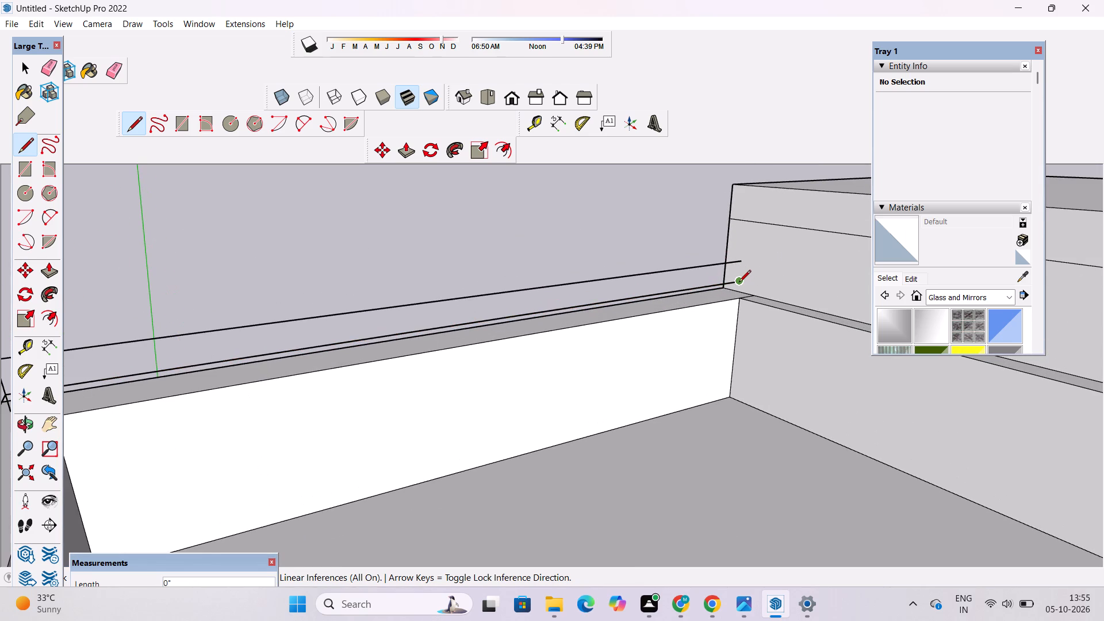
key(space)
Examine the two railing paths around the terrace and the circle profiles on the wall post.
scroll(723, 263, down, 5)
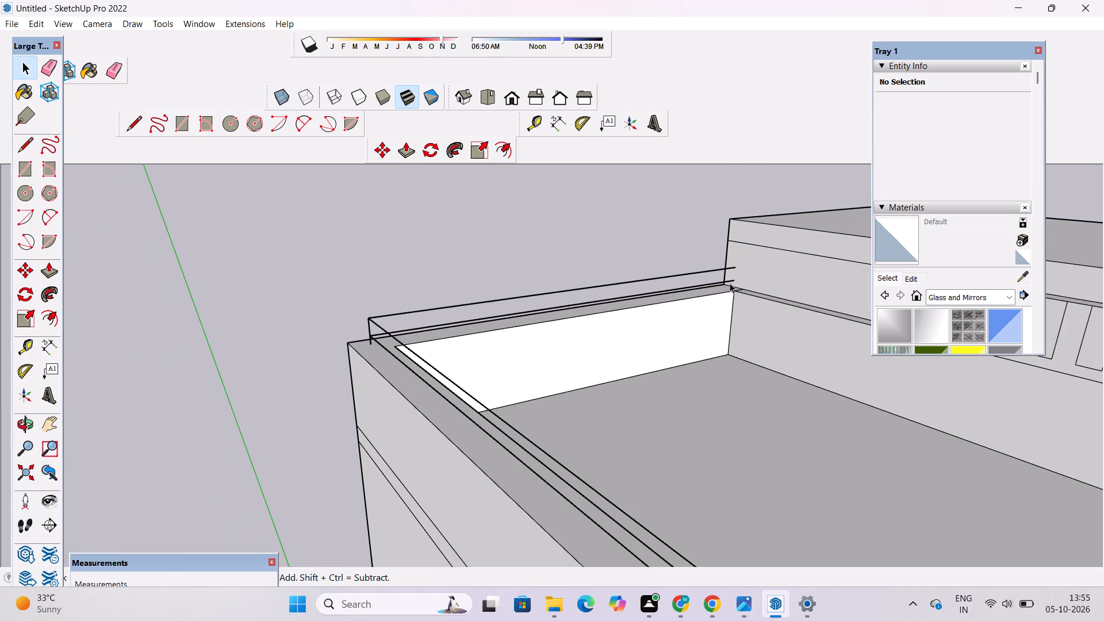
key(o)
scroll(742, 283, down, 7)
drag(619, 359, 744, 411)
scroll(702, 382, down, 6)
shift+drag(715, 365, 629, 390)
drag(697, 377, 595, 374)
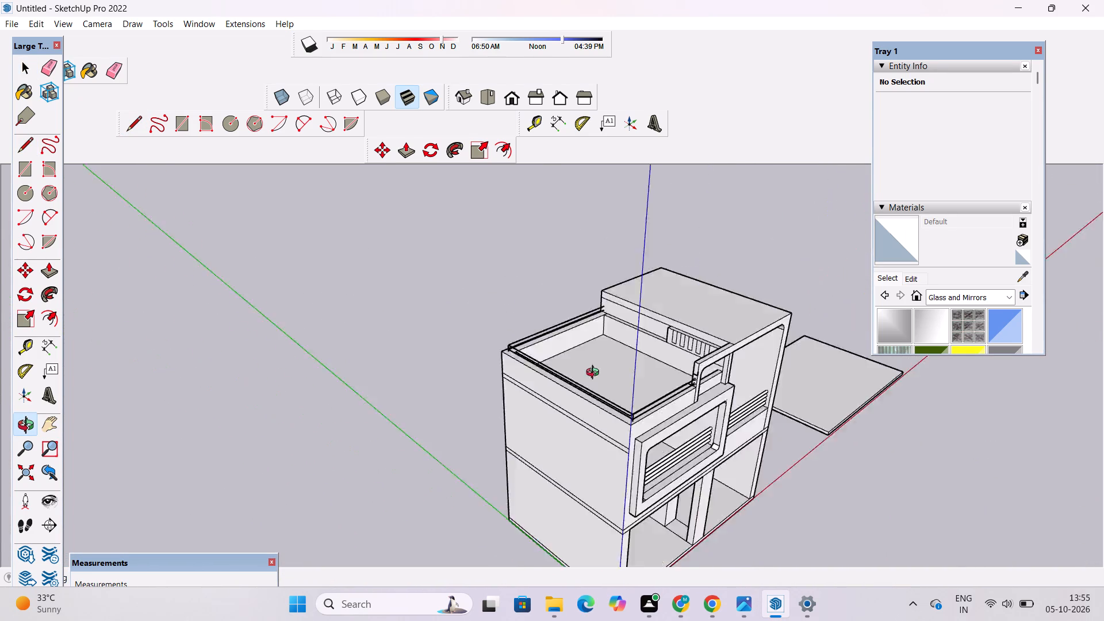
drag(595, 374, 510, 370)
scroll(604, 435, up, 5)
shift+drag(631, 438, 635, 375)
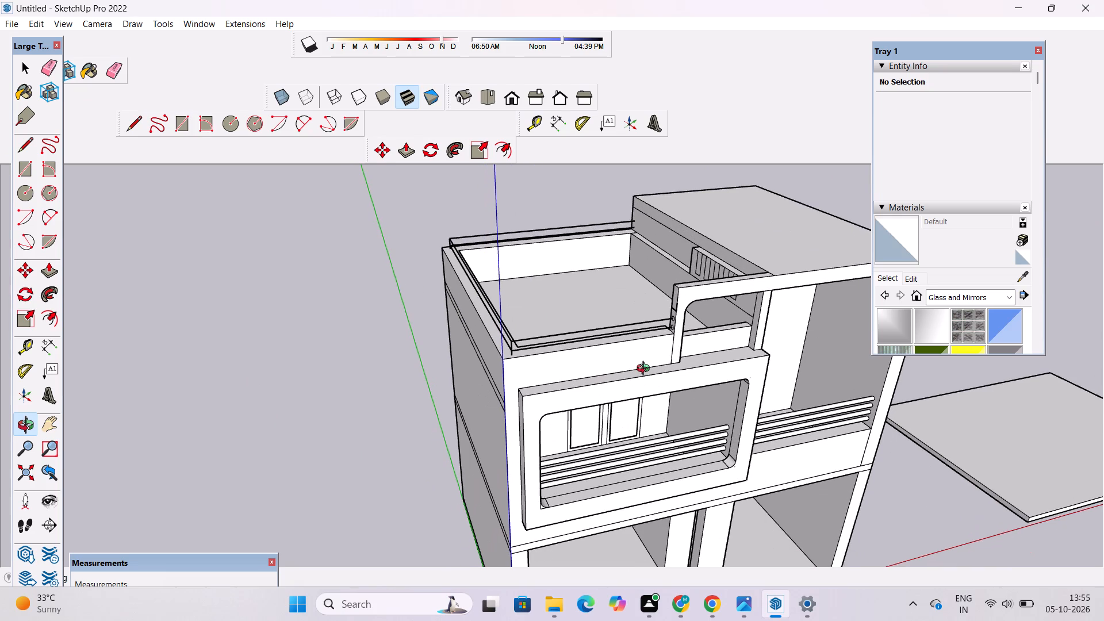
scroll(653, 354, down, 4)
scroll(665, 388, up, 5)
shift+drag(669, 366, 651, 323)
drag(628, 324, 700, 347)
scroll(754, 337, down, 3)
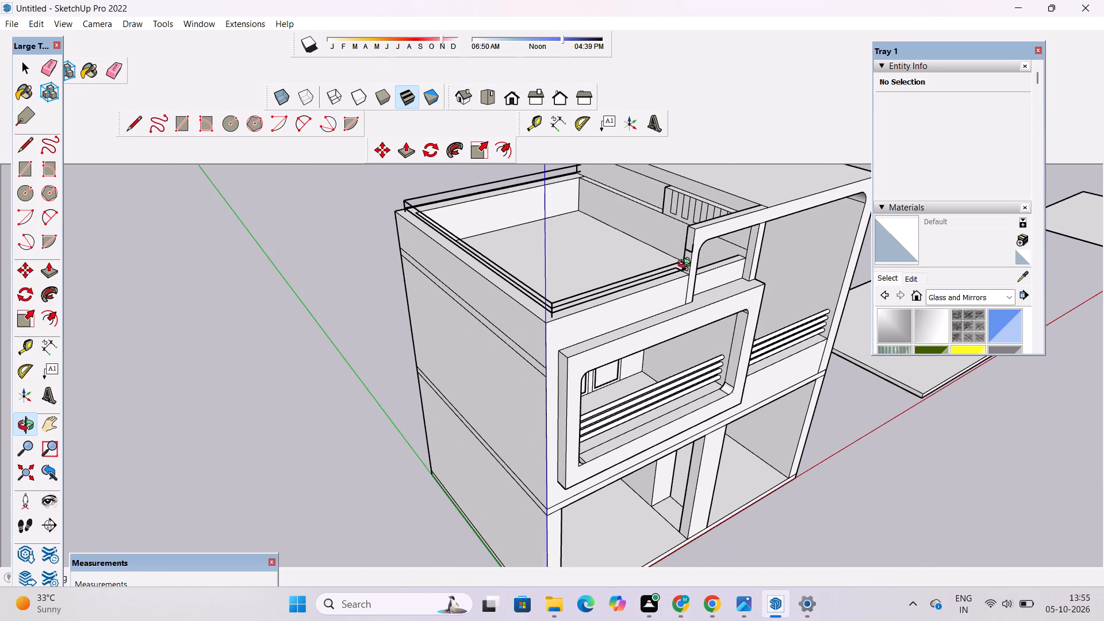
scroll(681, 258, up, 5)
shift+drag(681, 259, 768, 326)
scroll(777, 341, up, 5)
drag(800, 394, 748, 332)
scroll(747, 332, down, 5)
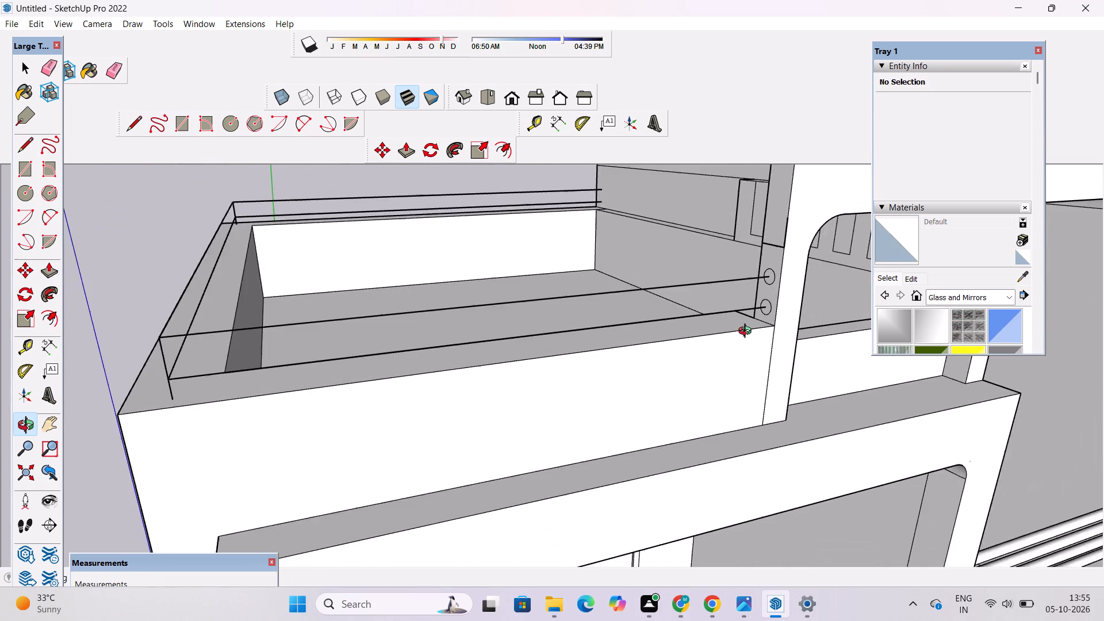
drag(747, 332, 784, 348)
scroll(775, 306, up, 3)
shift+drag(771, 303, 740, 317)
shift+drag(748, 317, 772, 330)
Sweep the upper circle along the three upper path lines around the terrace with Follow Me to form the top rail.
key(space)
scroll(743, 288, up, 2)
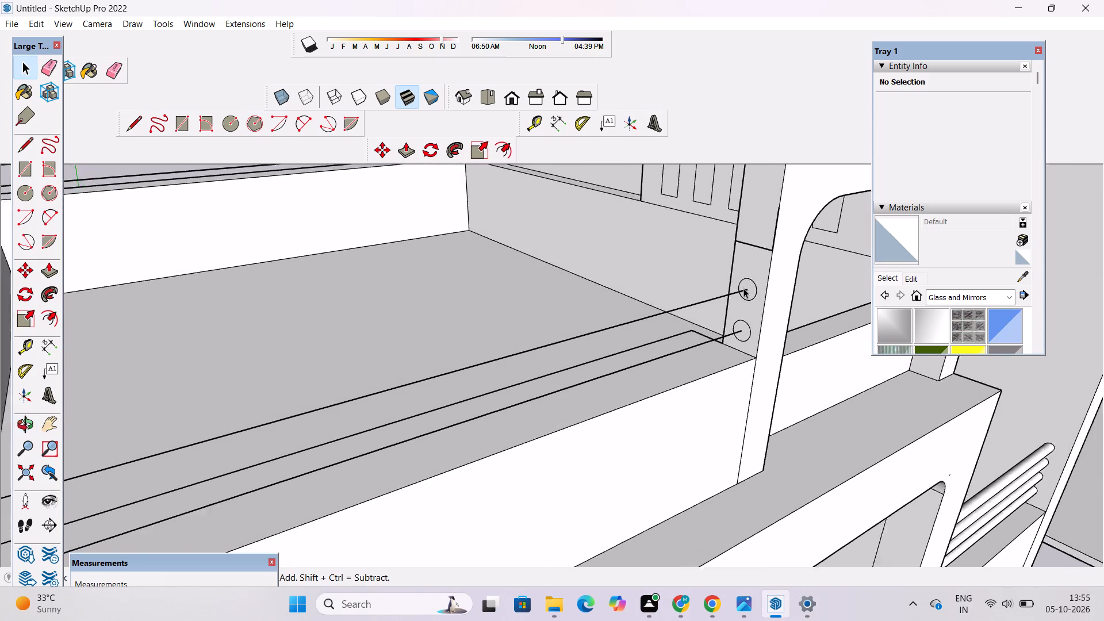
scroll(743, 288, up, 9)
shift+double_click(761, 290)
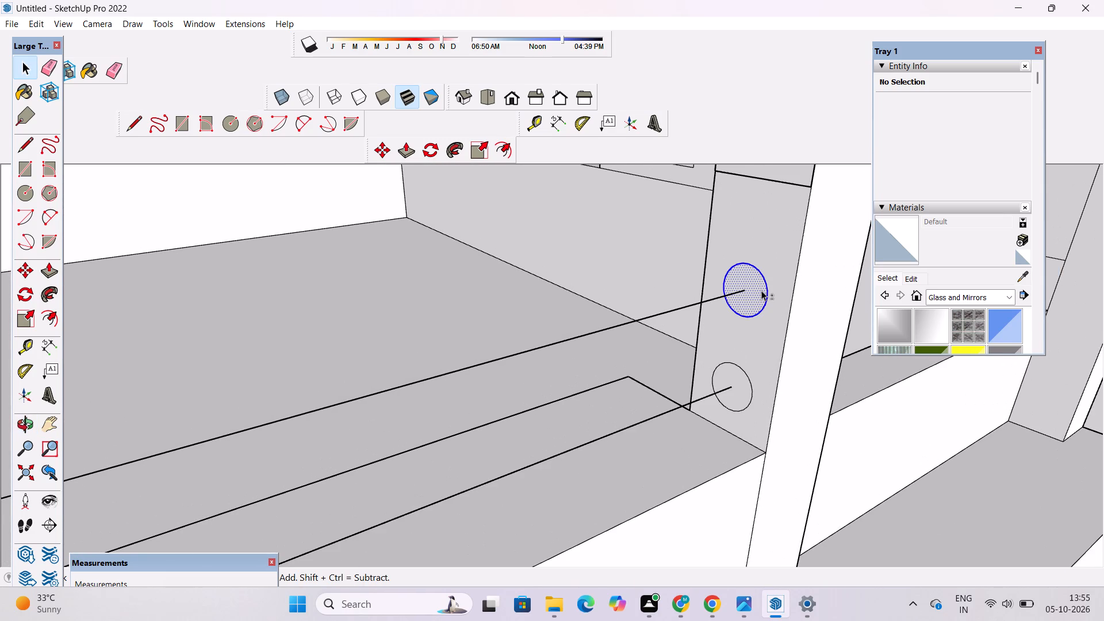
shift+click(699, 301)
shift+scroll(894, 281, down, 6)
shift+scroll(814, 294, down, 9)
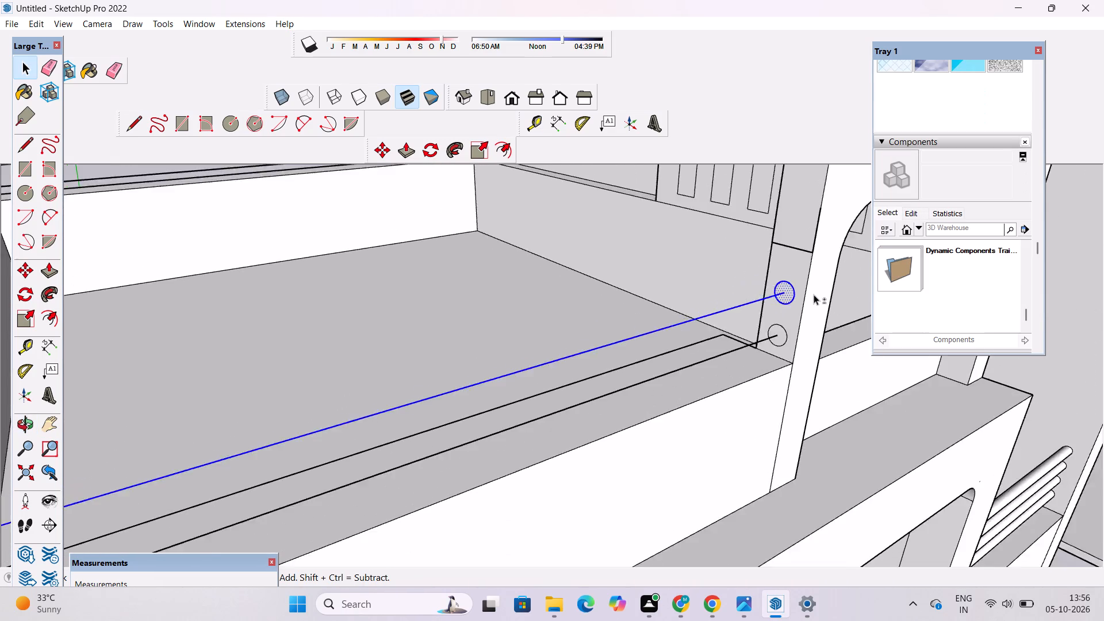
shift+scroll(814, 294, down, 14)
shift+scroll(573, 337, up, 6)
shift+click(576, 335)
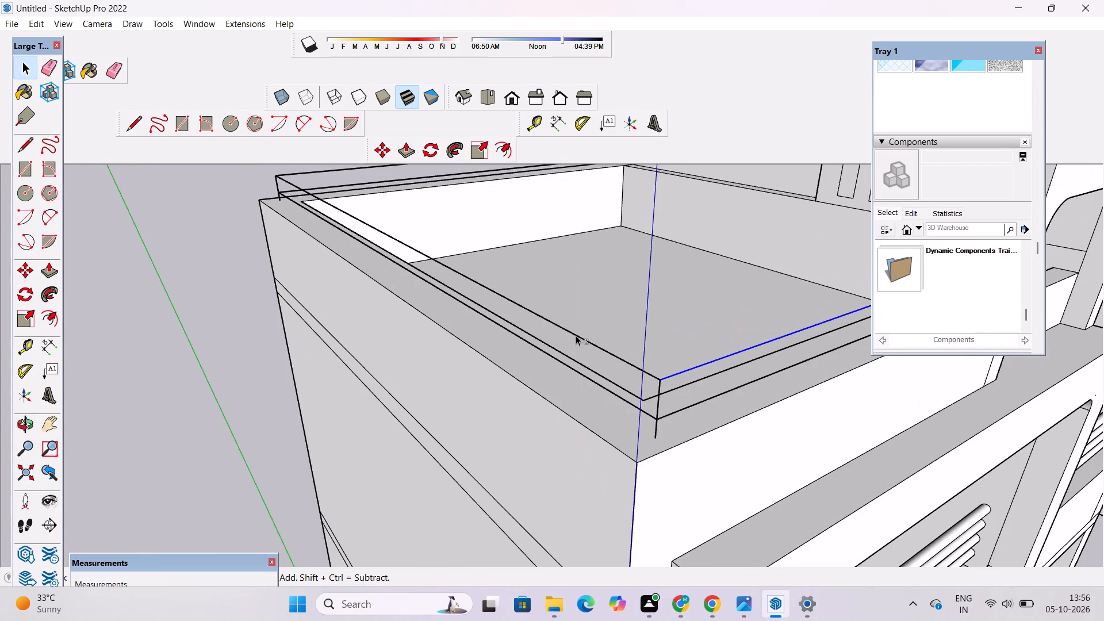
shift+scroll(576, 335, down, 5)
shift+scroll(374, 203, up, 4)
shift+click(374, 203)
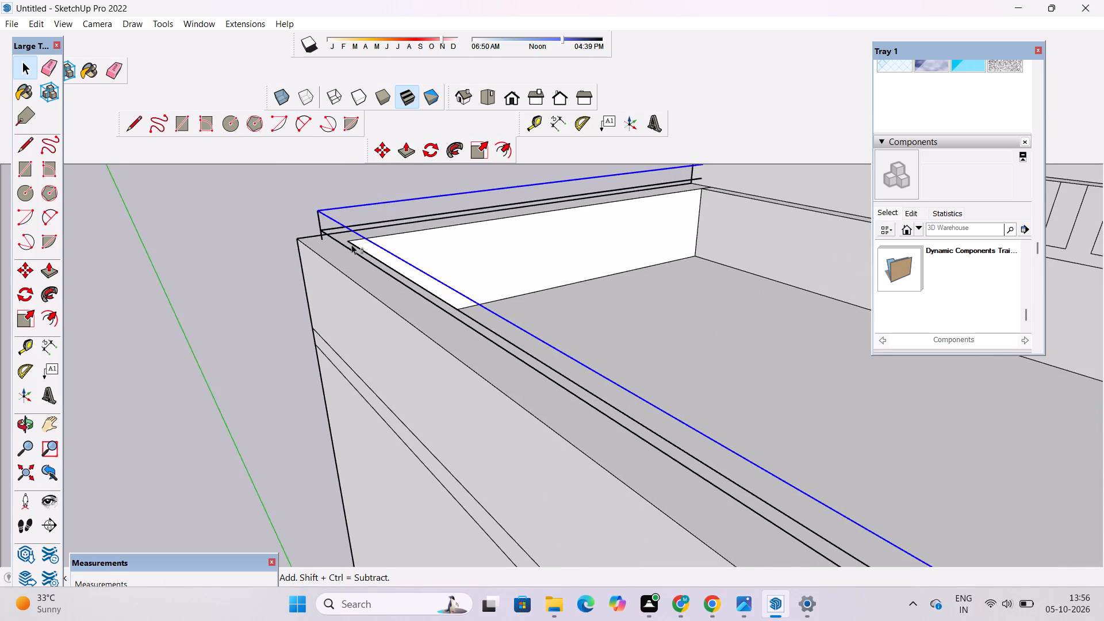
shift+scroll(351, 250, down, 5)
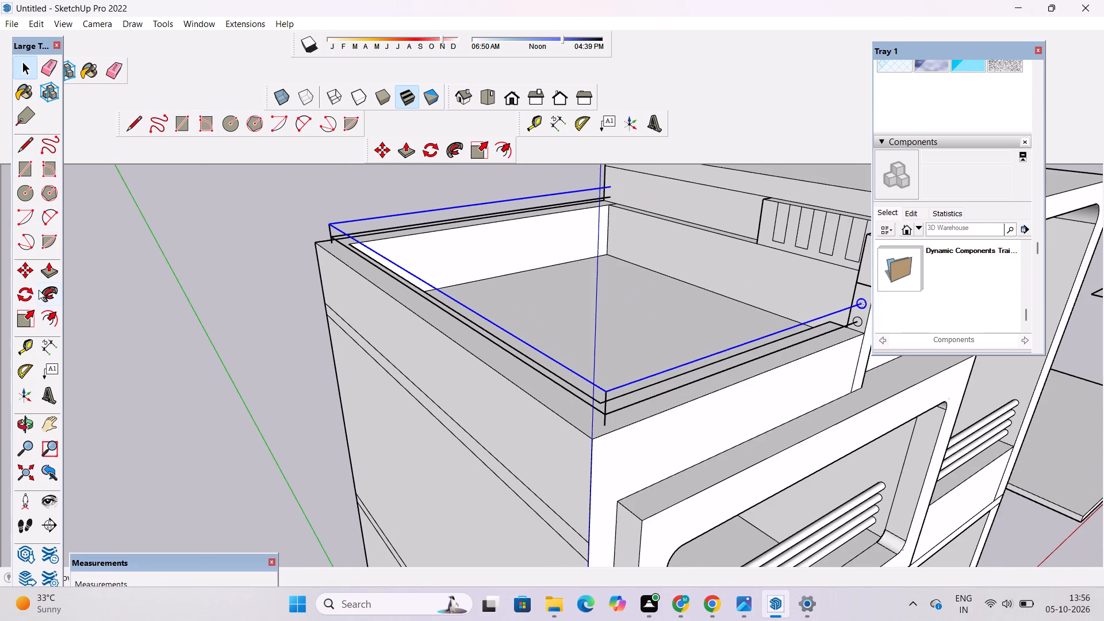
click(37, 286)
scroll(39, 284, down, 5)
scroll(446, 231, down, 4)
scroll(662, 293, up, 2)
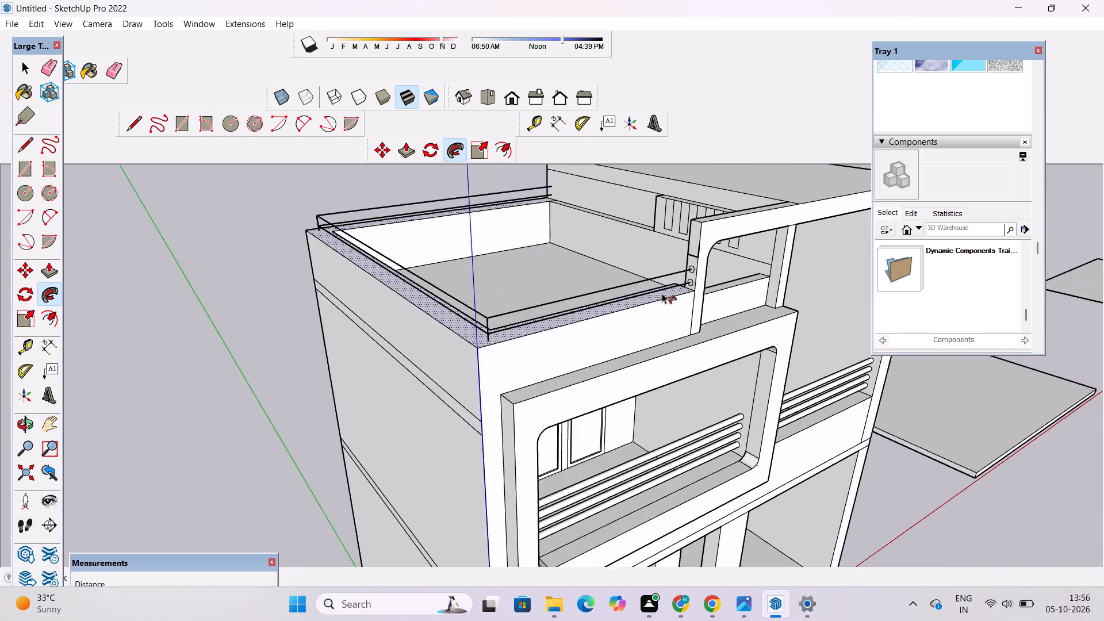
scroll(662, 293, up, 12)
scroll(628, 275, down, 5)
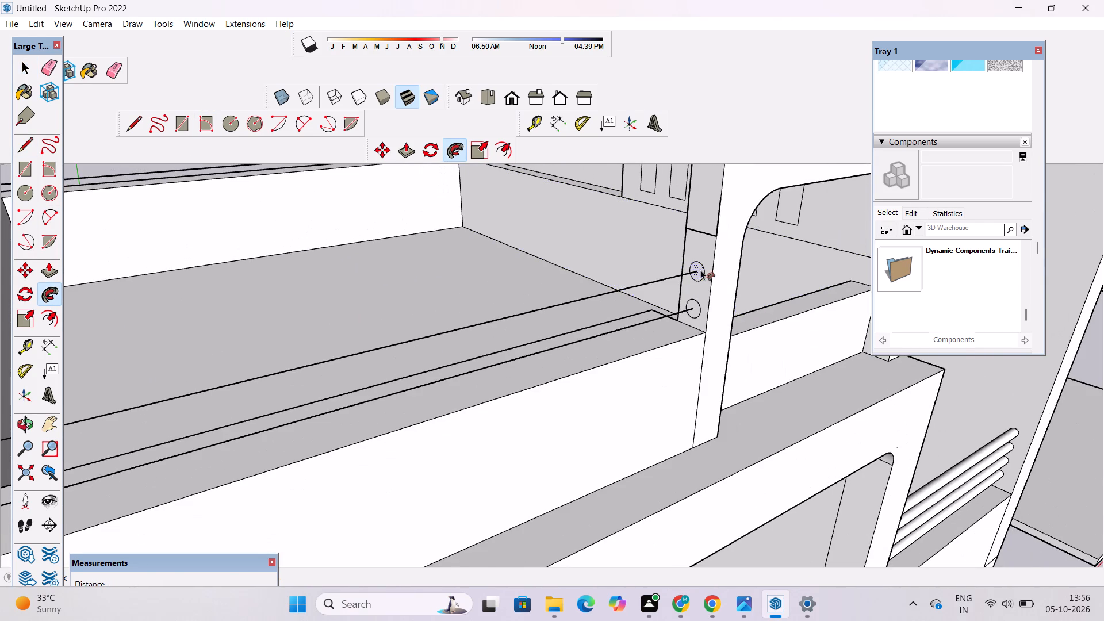
click(700, 270)
scroll(647, 293, down, 5)
key(space)
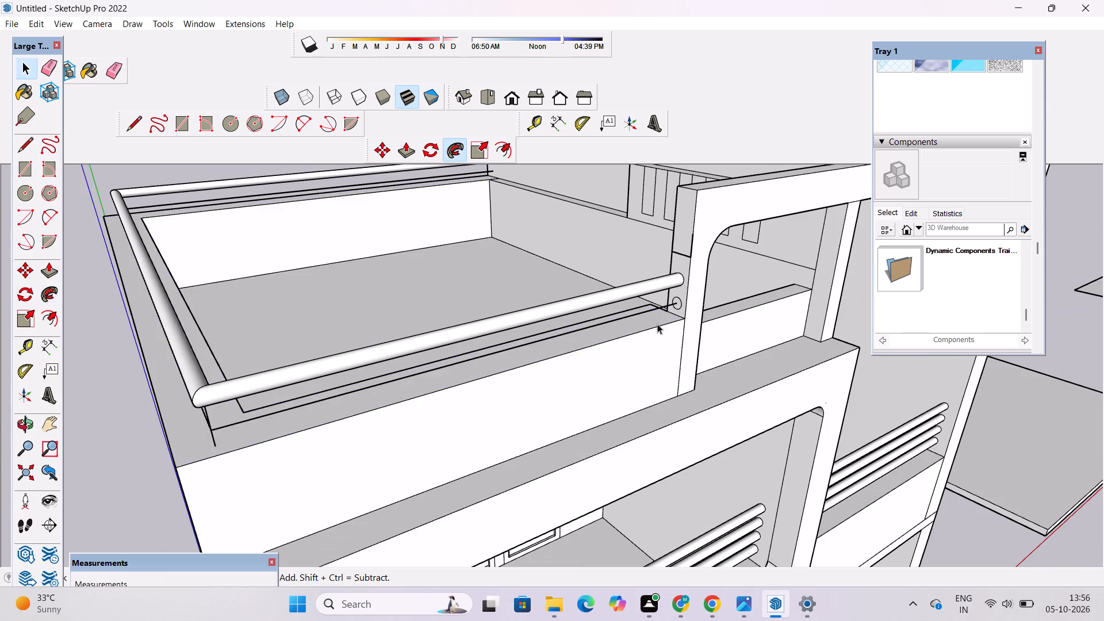
Sweep the lower circle along the three lower path lines around the terrace with Follow Me to form the second rail.
scroll(657, 319, up, 11)
ctrl+double_click(703, 270)
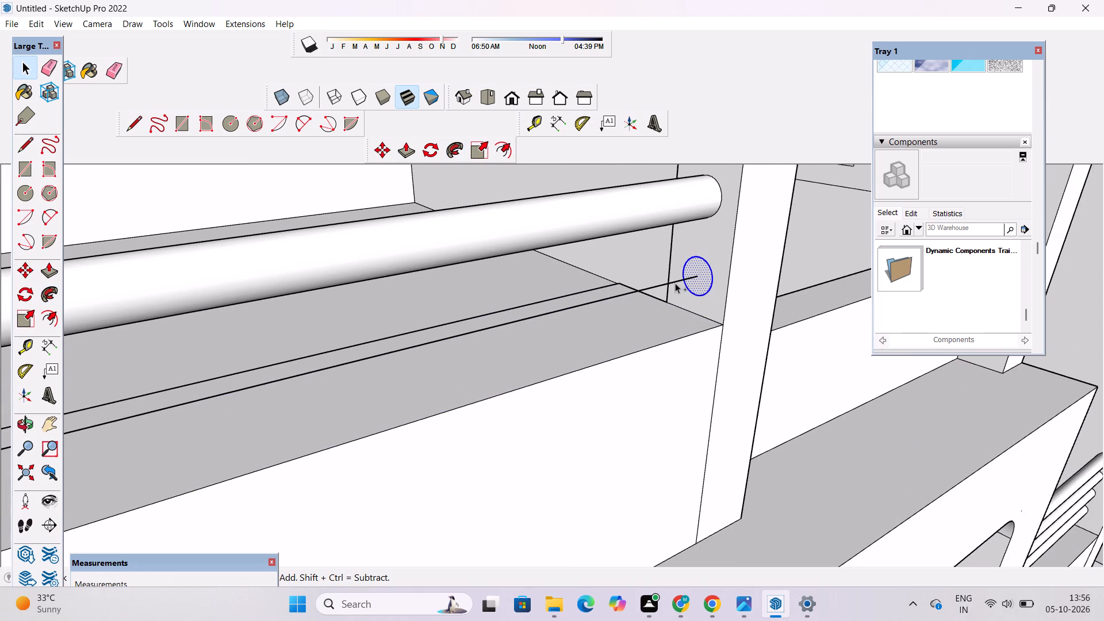
ctrl+click(659, 284)
ctrl+scroll(692, 333, down, 17)
ctrl+scroll(356, 375, up, 4)
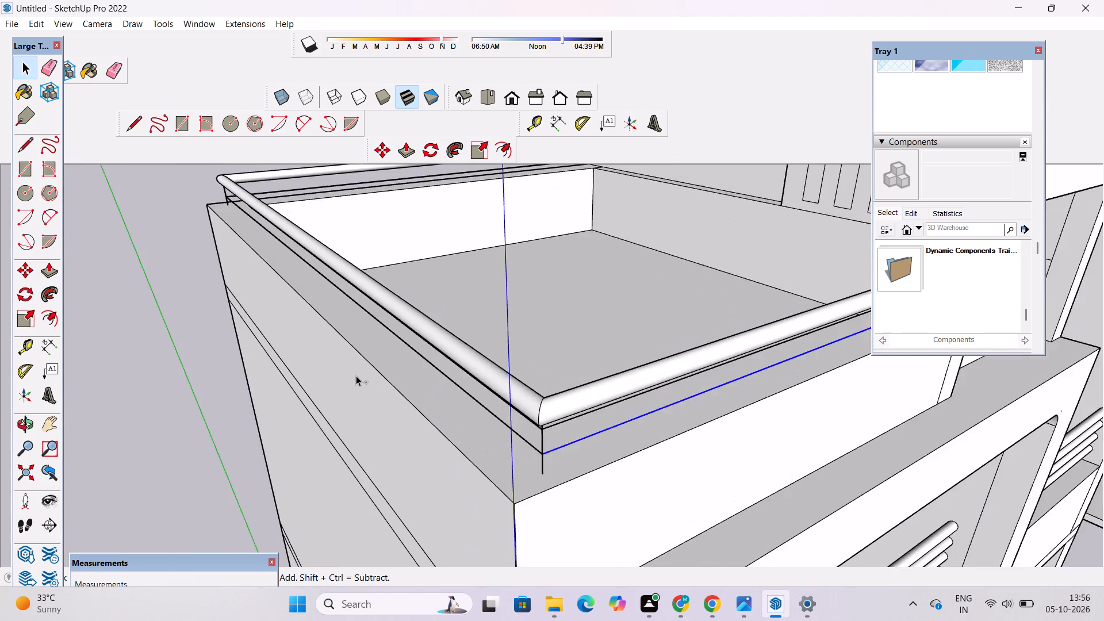
ctrl+scroll(356, 375, up, 7)
ctrl+click(434, 352)
ctrl+scroll(370, 405, down, 6)
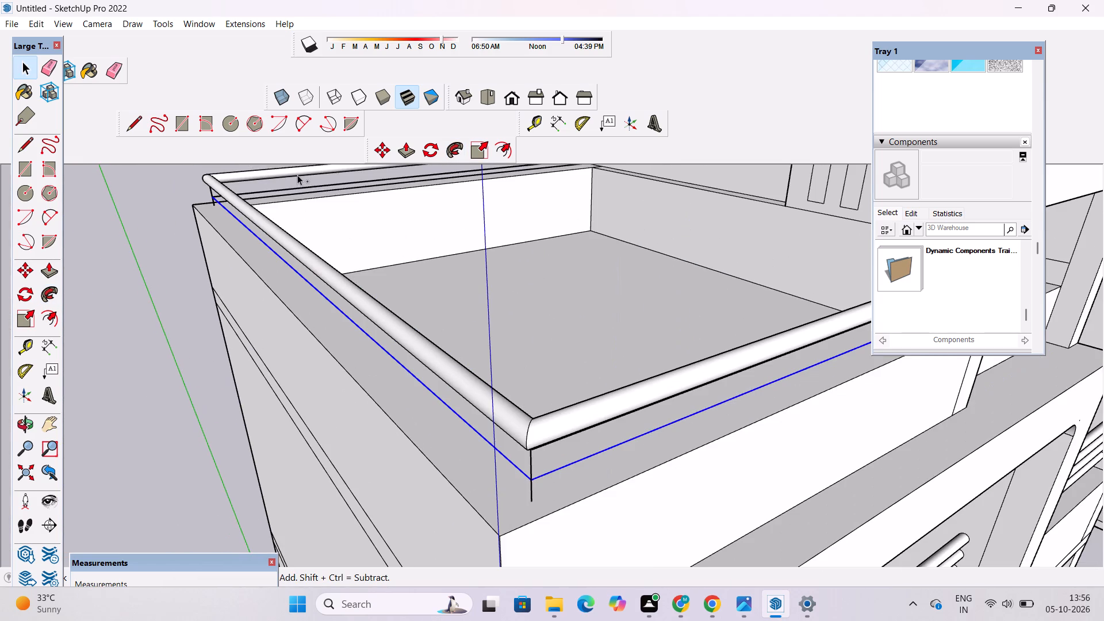
ctrl+scroll(282, 198, up, 9)
ctrl+click(282, 201)
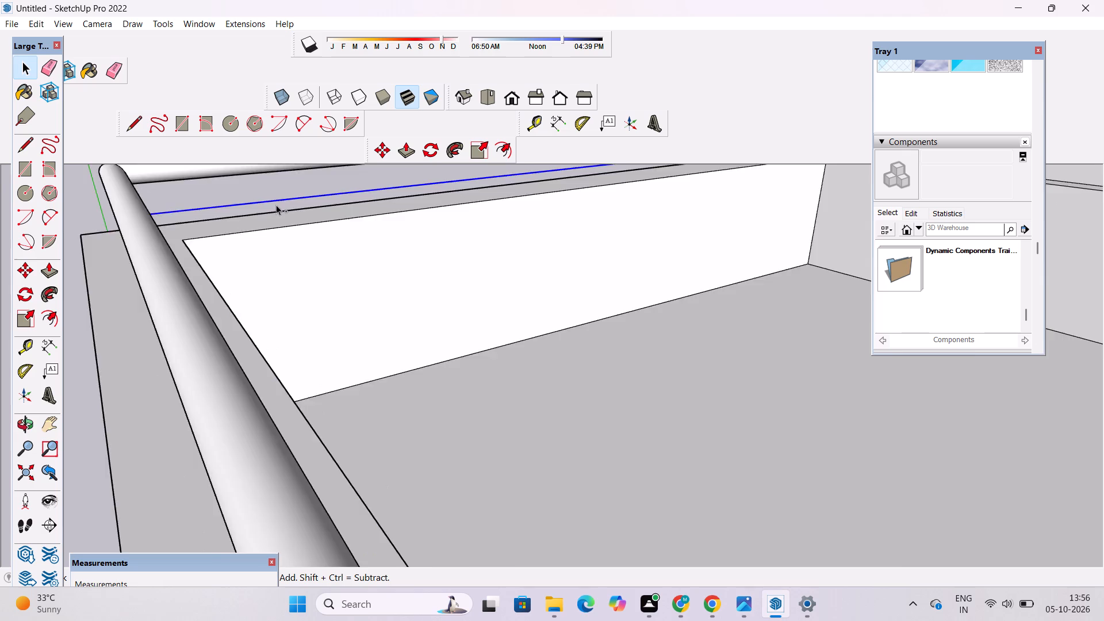
ctrl+scroll(273, 209, down, 9)
click(47, 294)
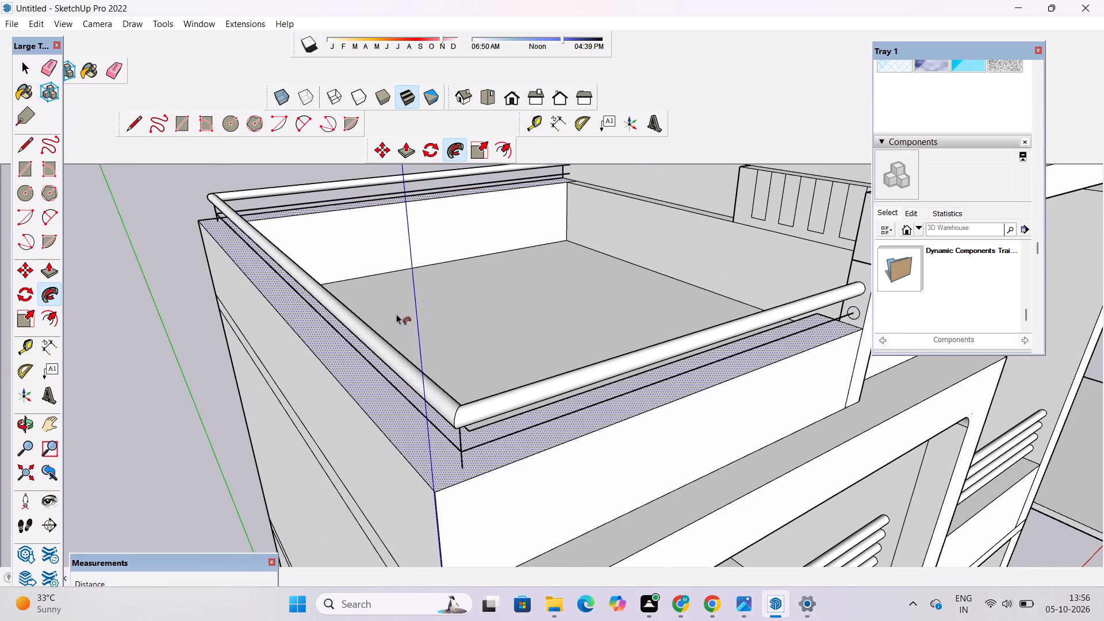
scroll(423, 298, down, 7)
scroll(550, 299, up, 6)
scroll(642, 331, up, 3)
click(693, 314)
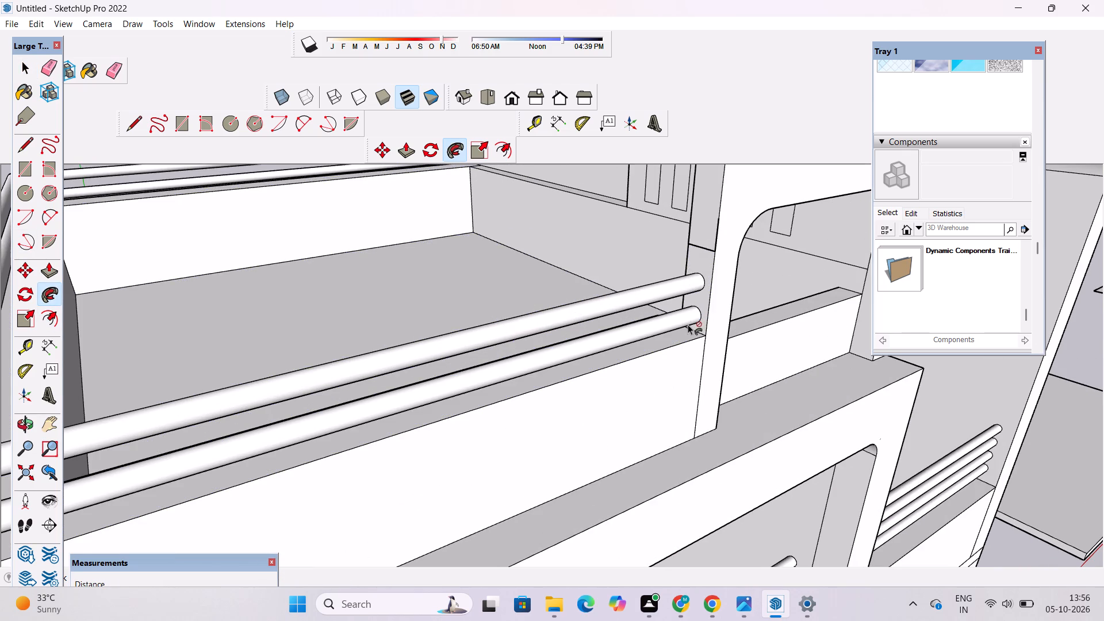
key(space)
Inspect the round terrace railing from several sides and check how it fits the whole front facade.
text(o)
scroll(691, 321, down, 2)
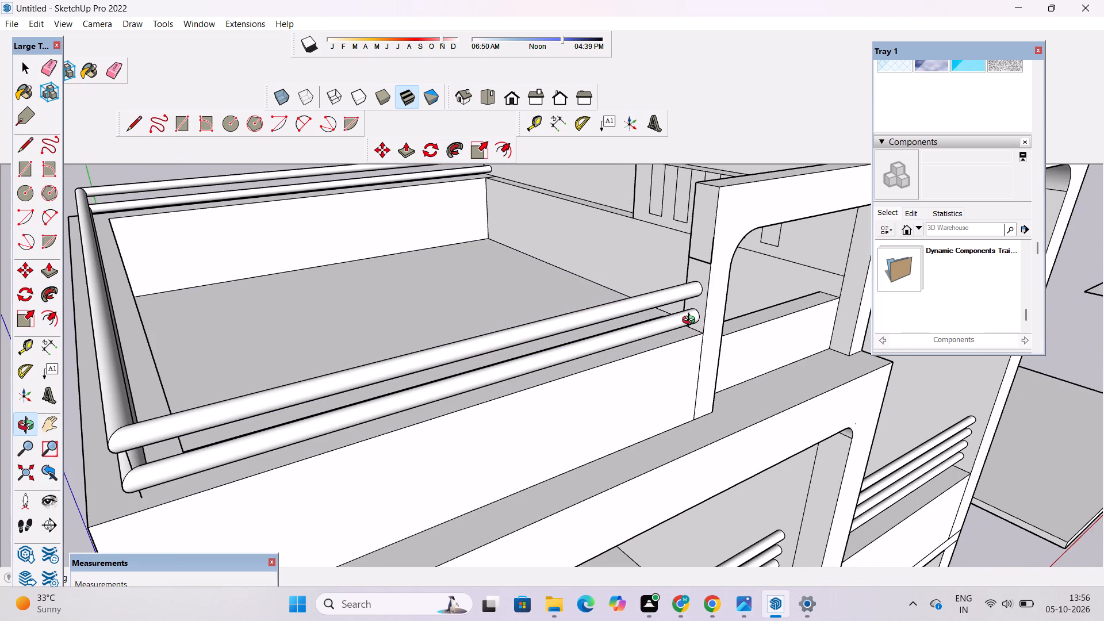
scroll(708, 302, down, 12)
drag(695, 365, 489, 300)
scroll(463, 304, up, 5)
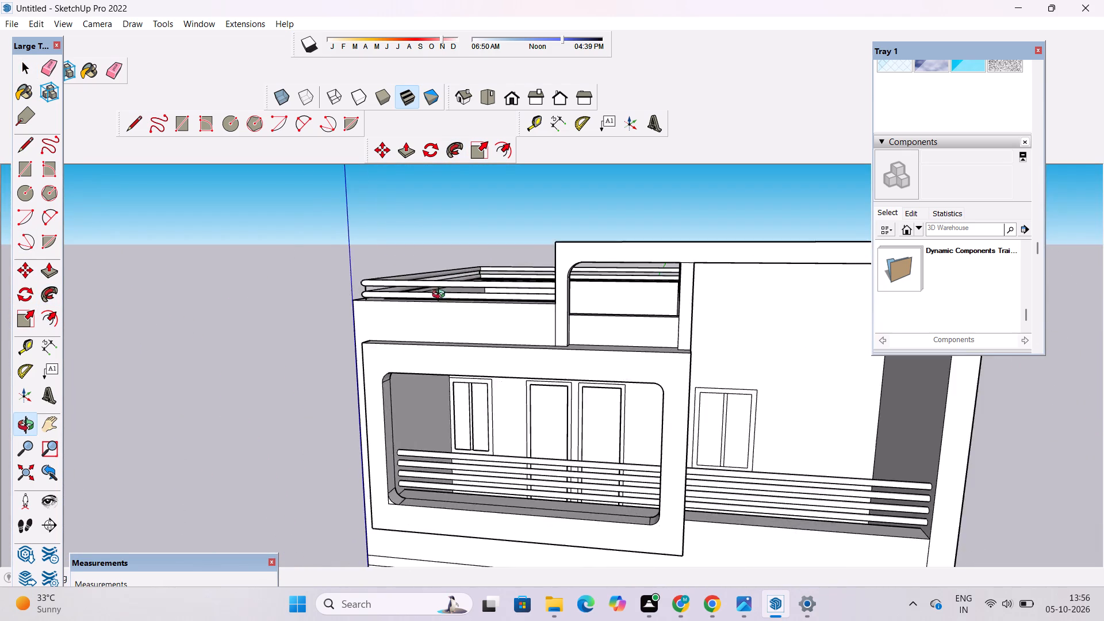
scroll(441, 296, up, 4)
drag(504, 260, 638, 277)
scroll(536, 191, down, 7)
drag(723, 337, 571, 236)
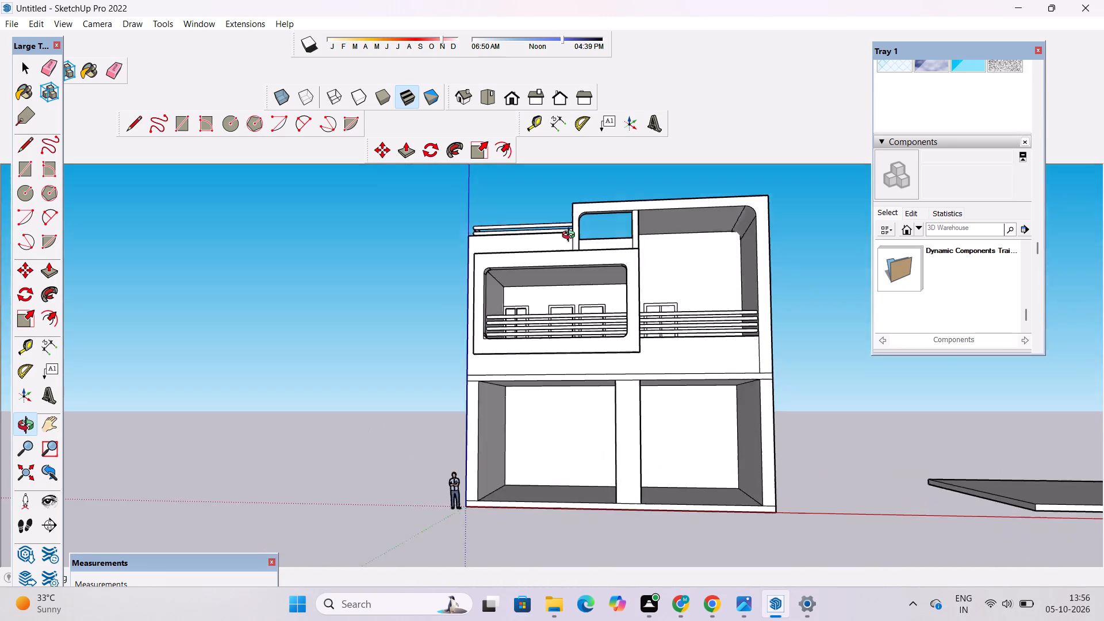
drag(571, 236, 578, 241)
scroll(511, 229, up, 4)
drag(523, 317, 570, 470)
scroll(477, 302, down, 6)
drag(540, 358, 507, 289)
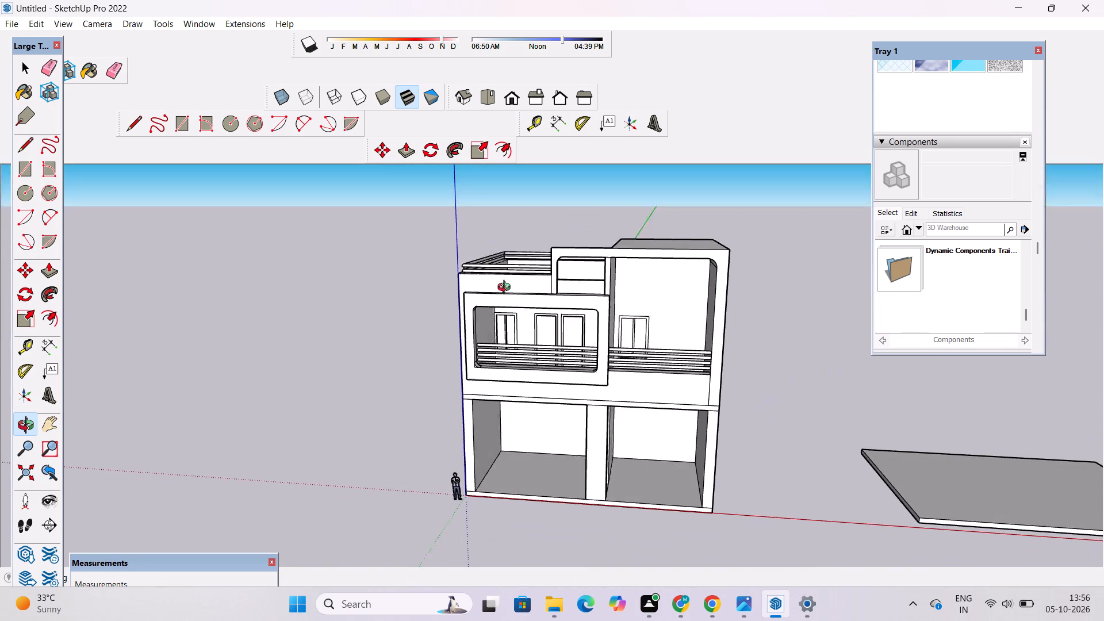
Examine the front facade, its balcony railings and the terrace railing from several angles, including from below.
drag(507, 289, 504, 286)
scroll(432, 283, down, 4)
drag(478, 351, 508, 348)
click(508, 348)
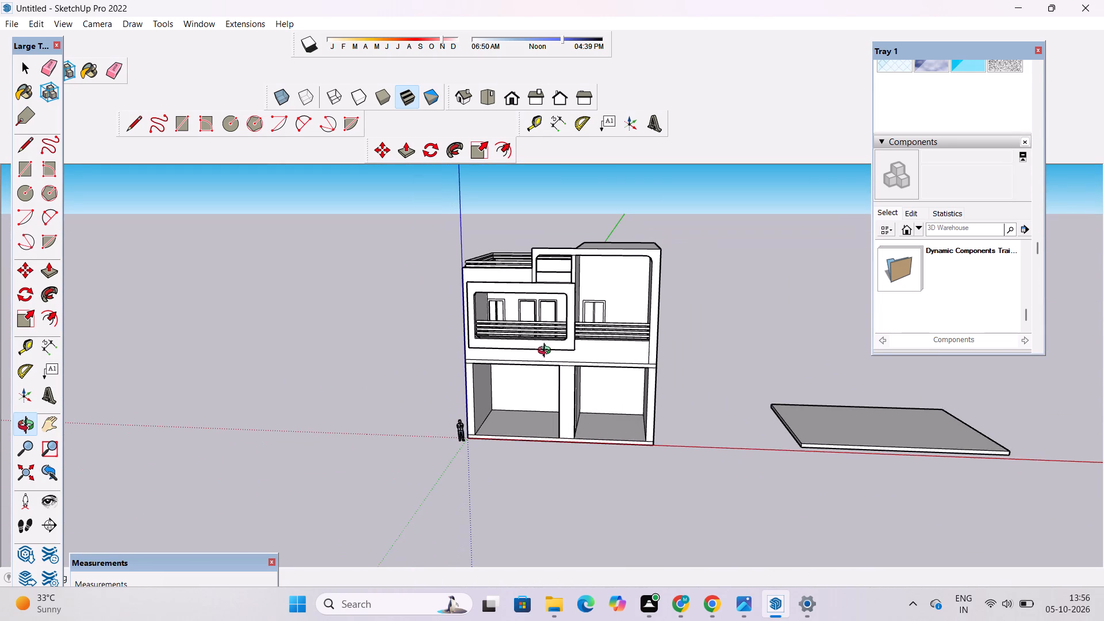
scroll(602, 358, up, 9)
drag(922, 370, 673, 328)
drag(500, 369, 474, 248)
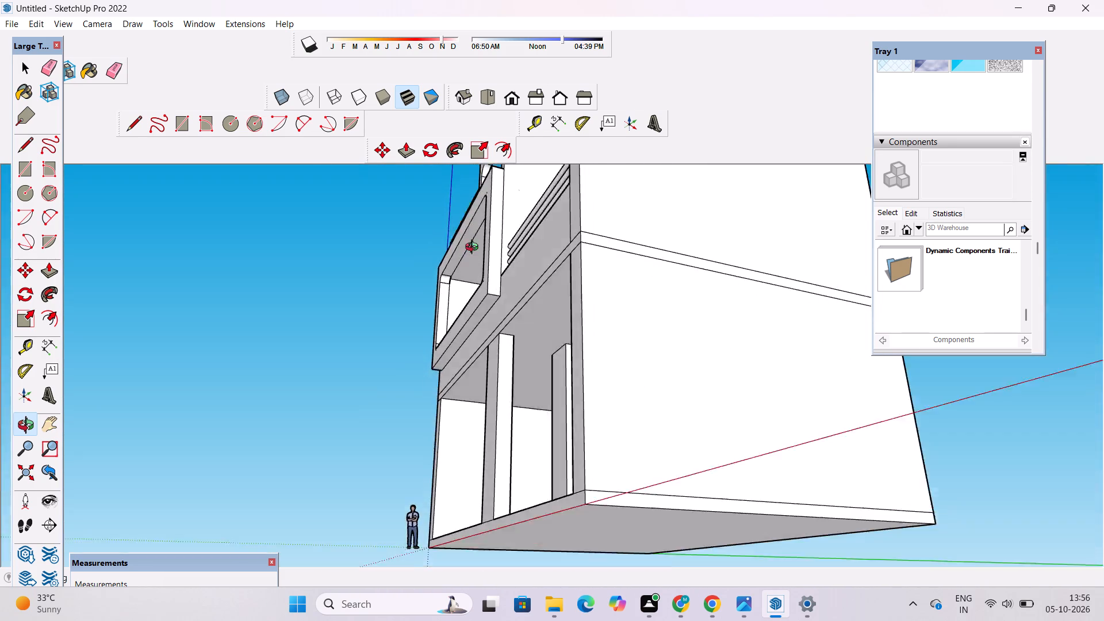
drag(474, 248, 779, 422)
drag(366, 283, 421, 283)
scroll(421, 284, down, 5)
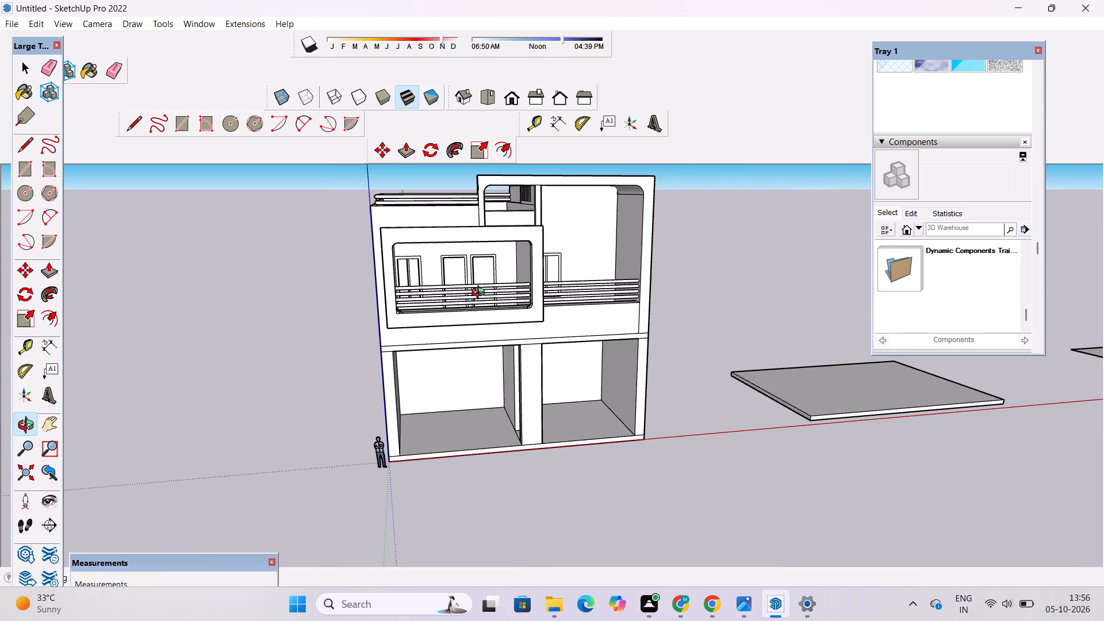
shift+drag(501, 291, 450, 276)
scroll(450, 276, down, 3)
drag(455, 282, 473, 309)
scroll(475, 315, down, 6)
shift+drag(509, 312, 470, 266)
drag(458, 289, 415, 198)
scroll(440, 253, up, 10)
drag(493, 246, 447, 267)
drag(447, 273, 434, 299)
shift+drag(438, 297, 404, 338)
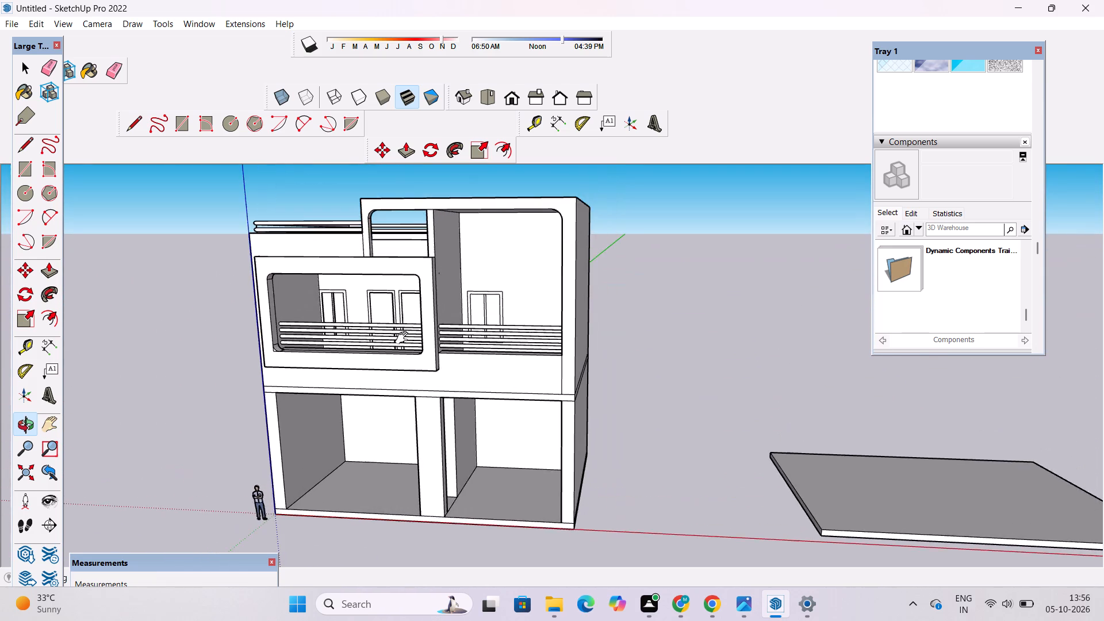
scroll(411, 325, down, 7)
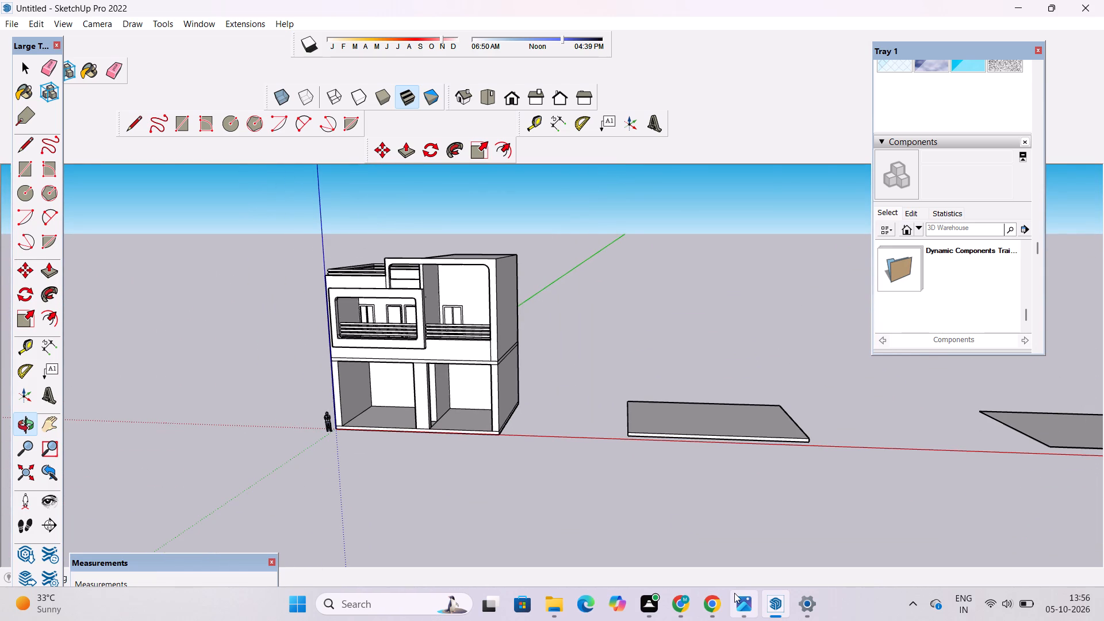
Close the open image viewer and Settings windows.
click(810, 488)
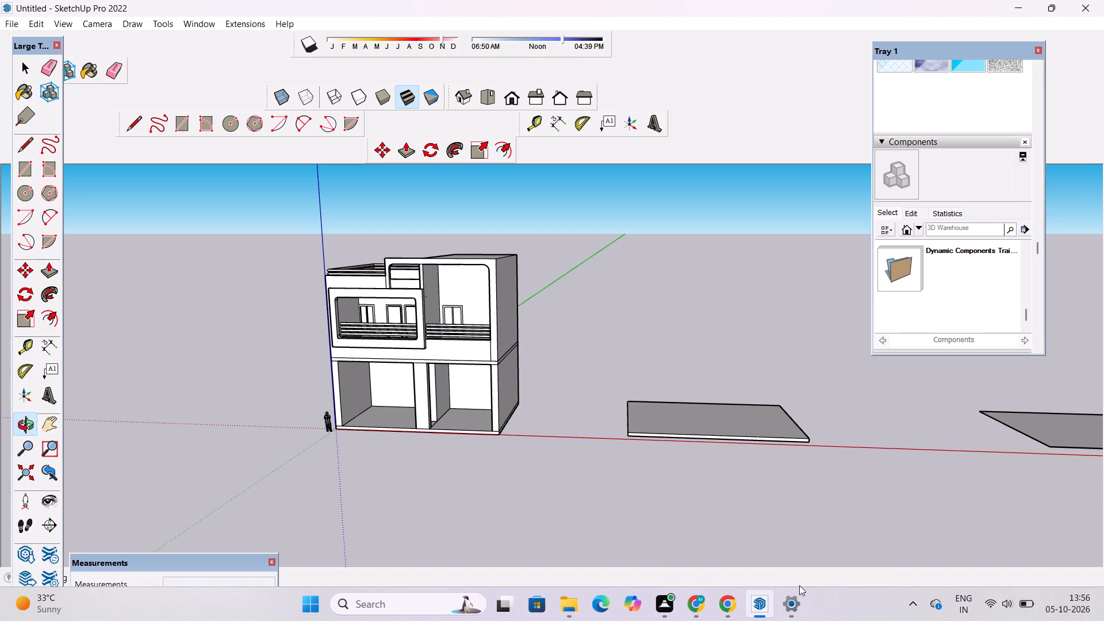
click(857, 484)
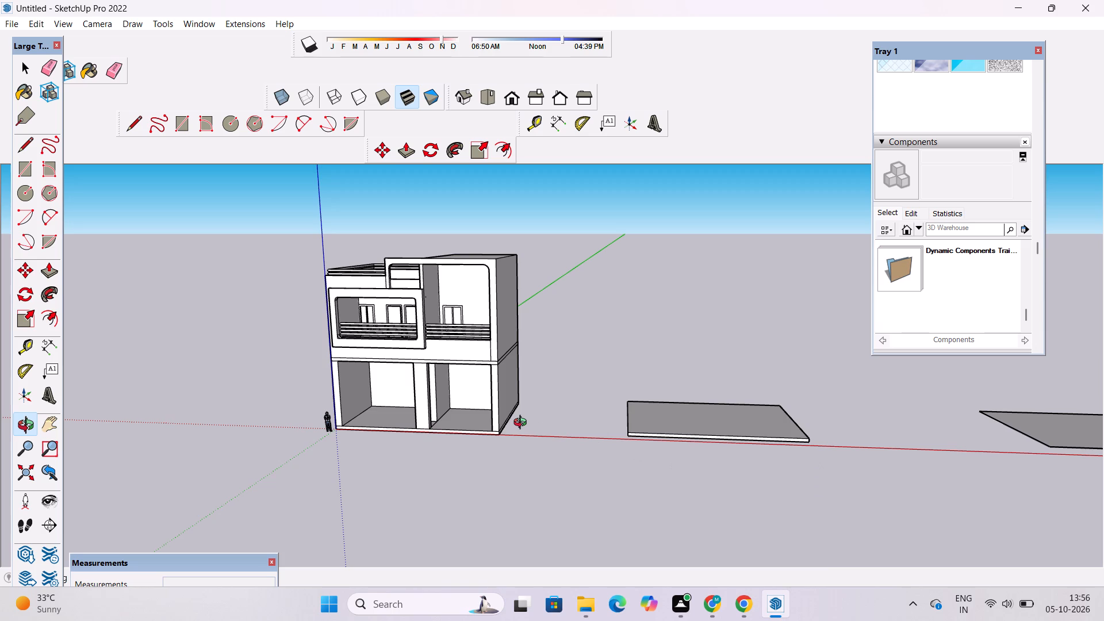
Review the whole house from the front, rear and sides, checking the terrace and balcony railings.
scroll(523, 424, down, 5)
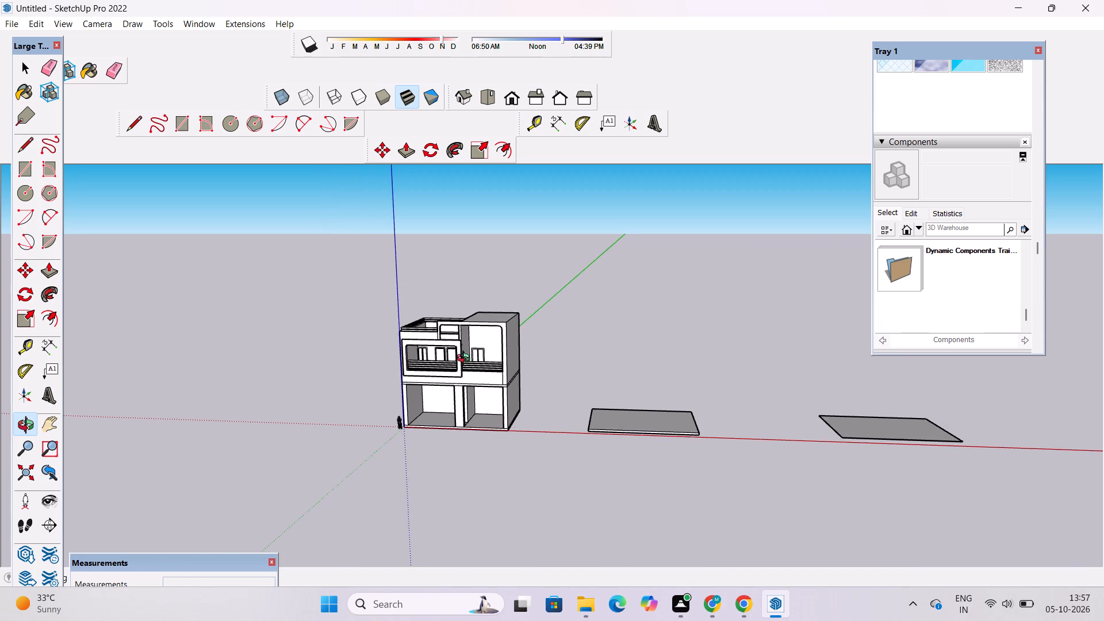
scroll(458, 344, up, 11)
drag(116, 416, 542, 409)
scroll(467, 366, down, 6)
drag(393, 438, 713, 467)
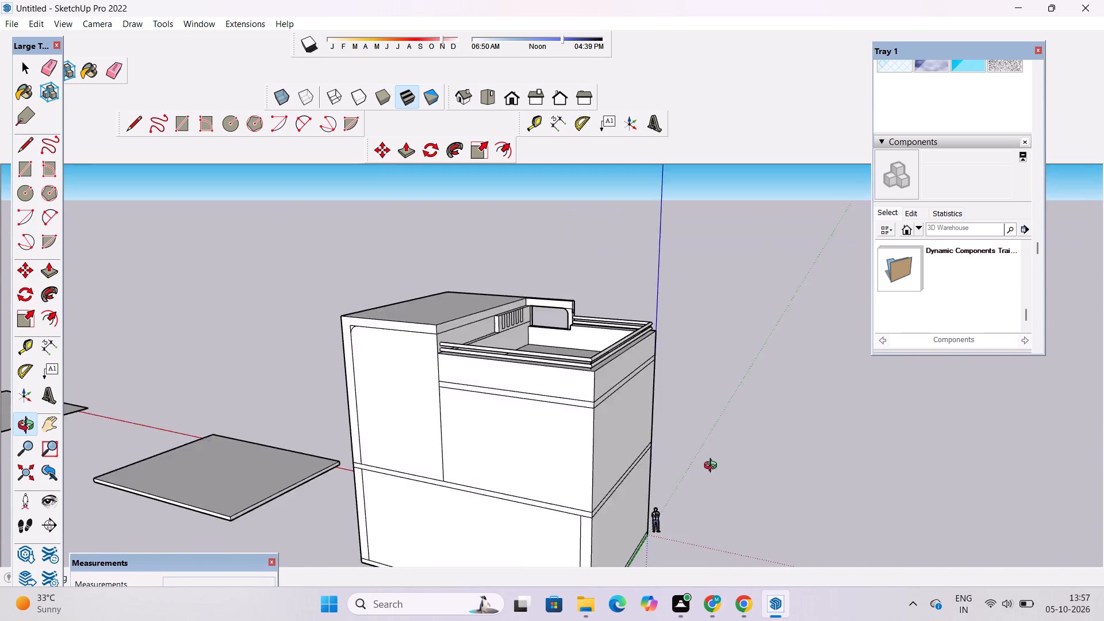
drag(713, 467, 316, 460)
drag(788, 397, 520, 407)
scroll(528, 394, down, 5)
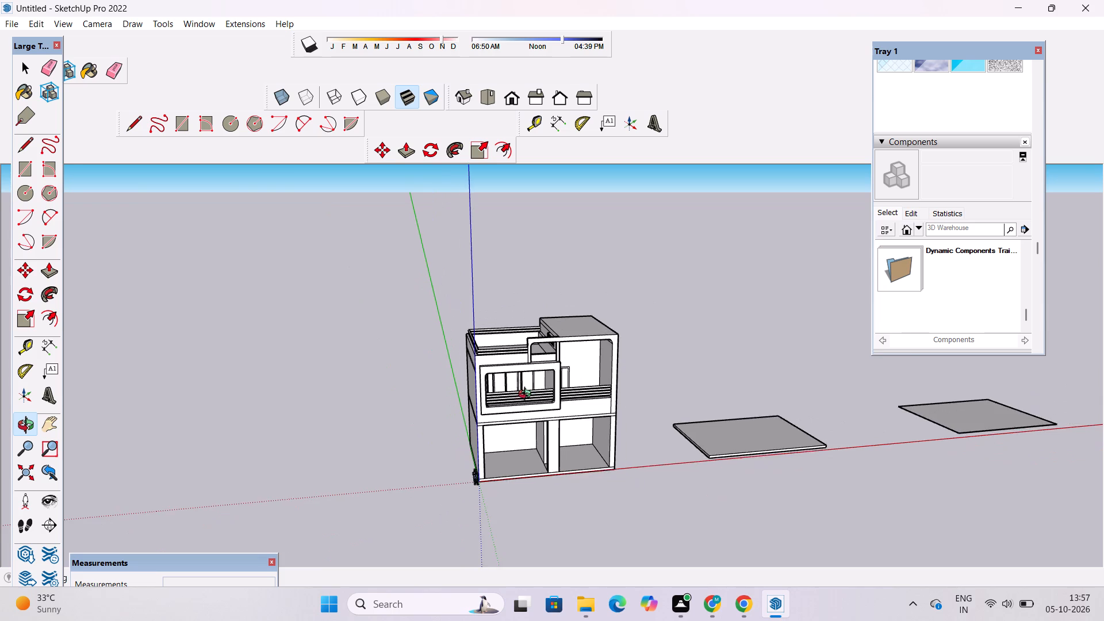
scroll(527, 395, down, 1)
scroll(536, 415, up, 3)
drag(618, 443, 545, 402)
scroll(544, 400, down, 4)
shift+drag(532, 440, 570, 410)
scroll(578, 333, up, 2)
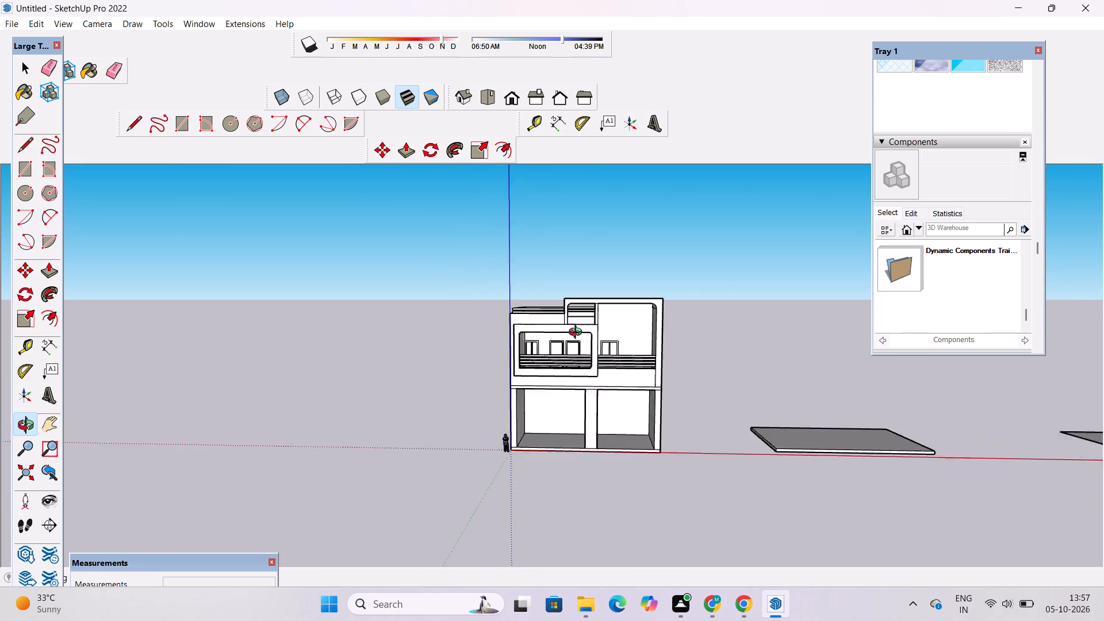
scroll(578, 333, up, 15)
drag(490, 444, 606, 447)
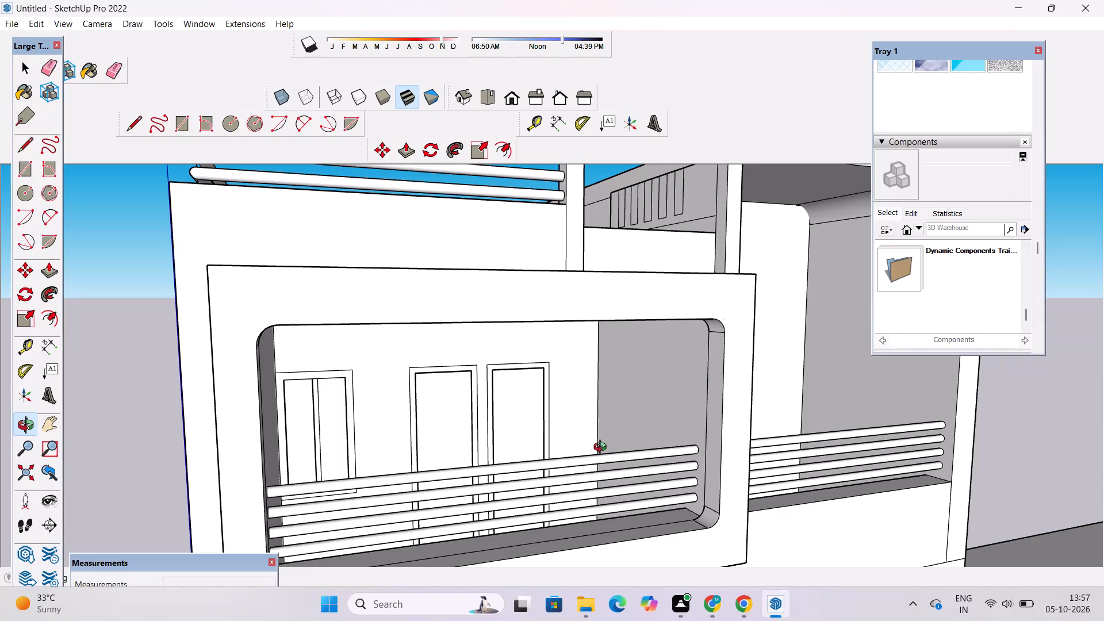
Examine the two balcony openings up close, including the windows and doors on the walls behind the railings.
scroll(636, 446, down, 3)
scroll(636, 446, up, 3)
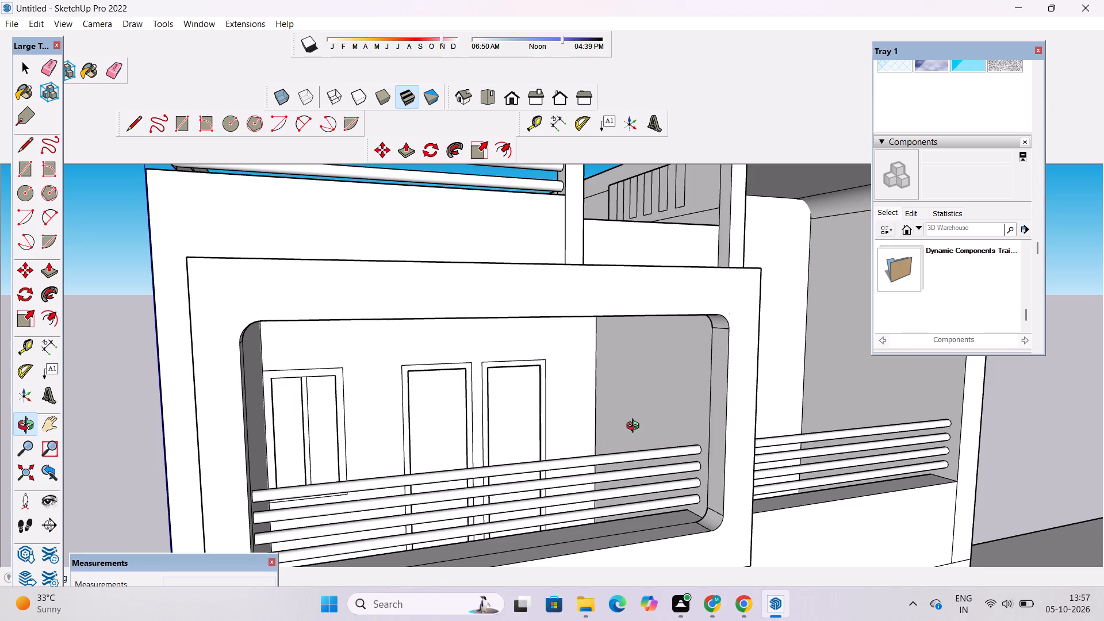
scroll(531, 452, down, 2)
scroll(586, 436, down, 5)
scroll(608, 428, up, 6)
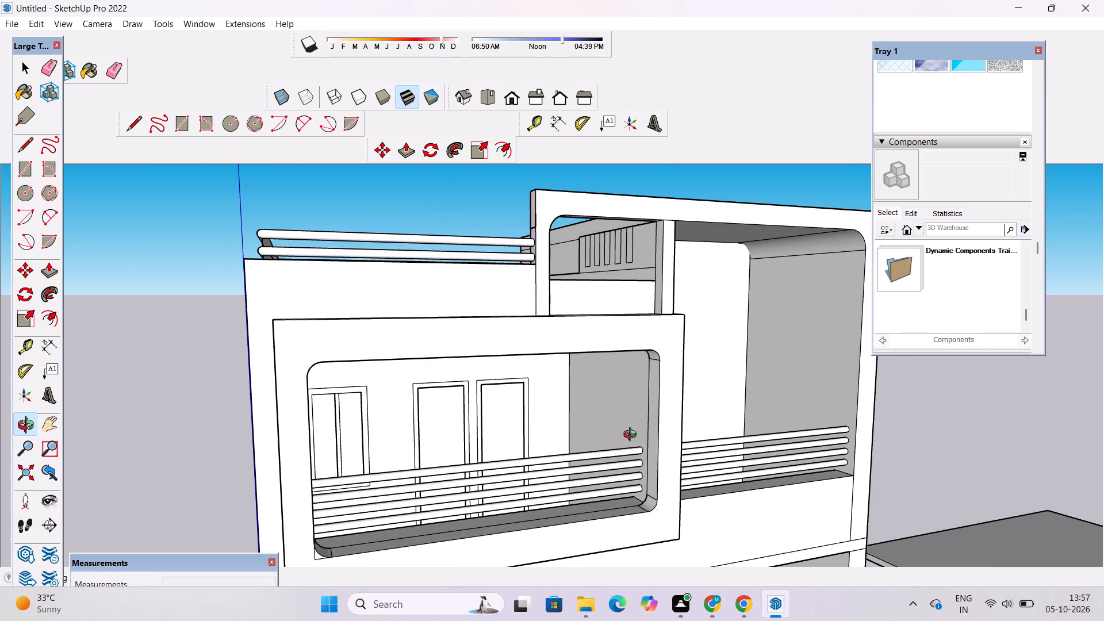
drag(696, 462, 504, 443)
scroll(504, 443, down, 7)
drag(500, 476, 615, 550)
scroll(624, 408, up, 4)
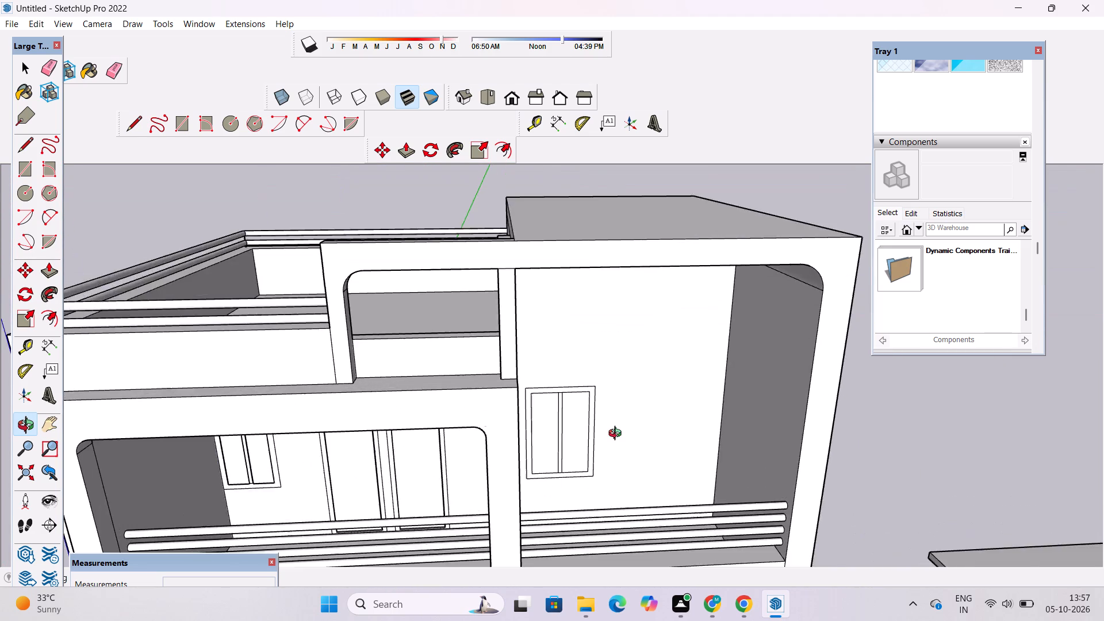
scroll(618, 435, up, 4)
shift+drag(617, 436, 627, 473)
scroll(192, 514, up, 6)
shift+drag(195, 512, 568, 371)
scroll(570, 374, up, 3)
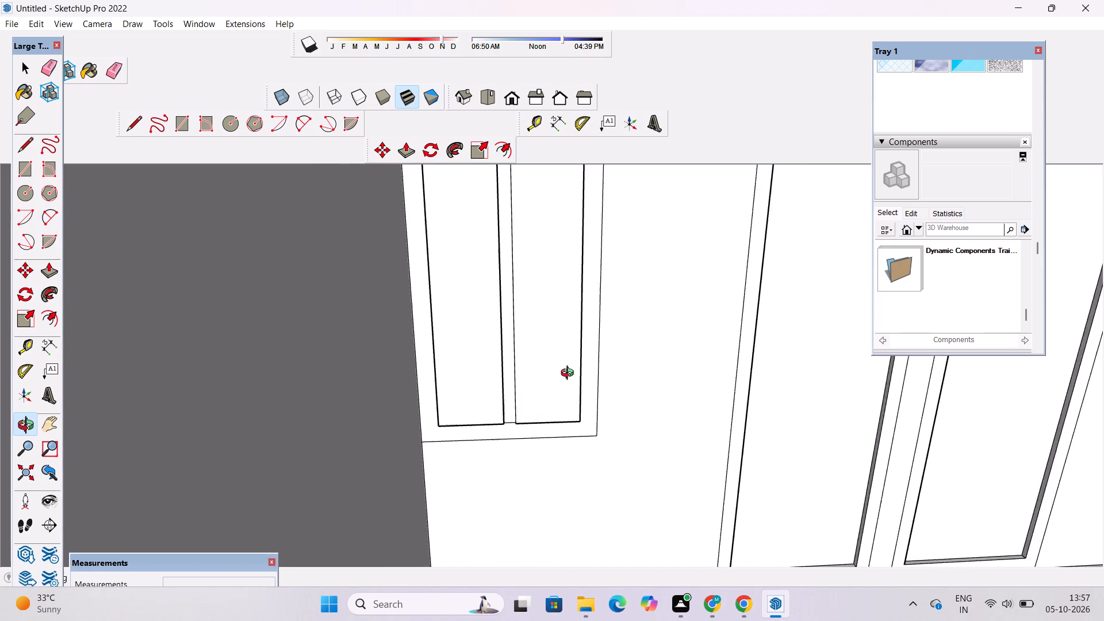
scroll(570, 374, up, 6)
drag(699, 380, 486, 346)
scroll(475, 346, down, 20)
scroll(475, 346, down, 2)
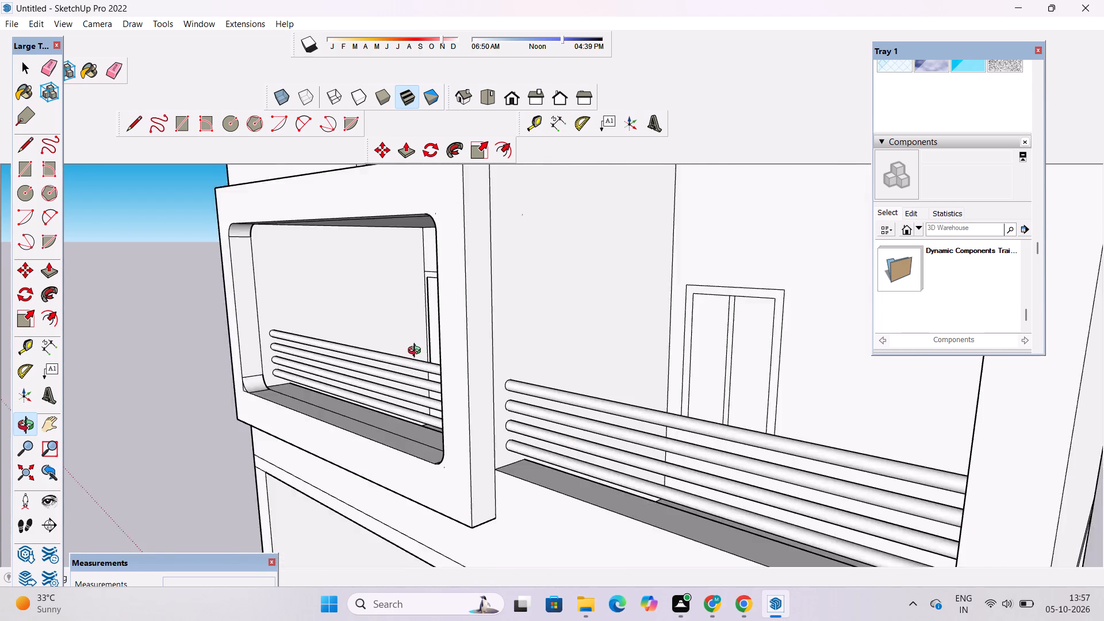
scroll(417, 352, down, 3)
shift+drag(416, 363, 422, 382)
Push/Pull both panes of the two-pane window behind the unframed balcony outward by 1".
drag(539, 389, 643, 421)
scroll(640, 363, up, 11)
shift+drag(590, 374, 580, 399)
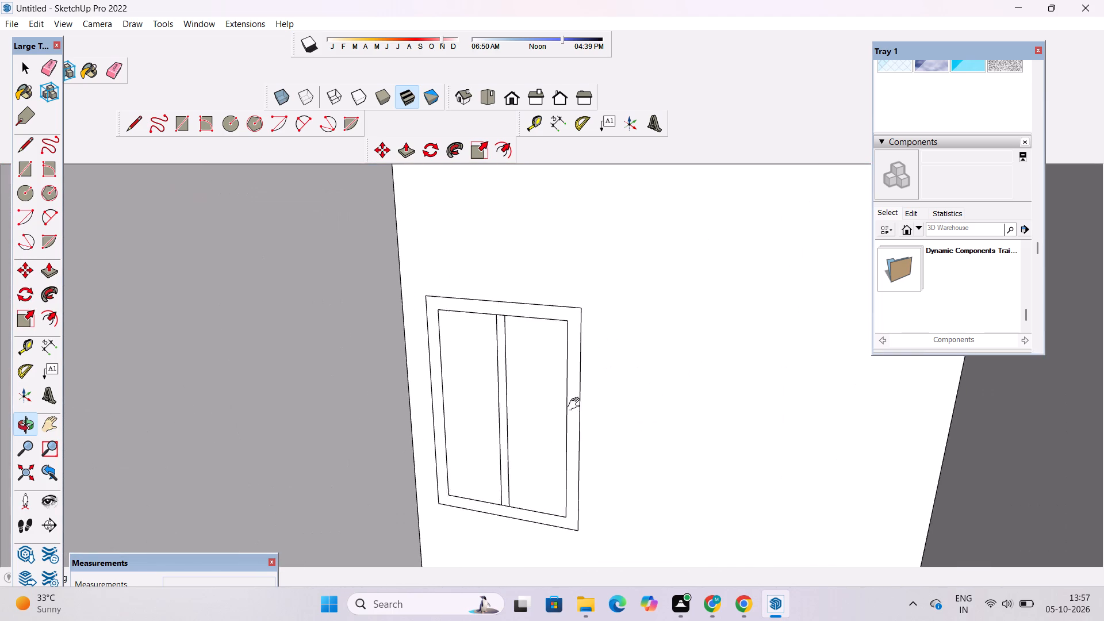
drag(575, 406, 505, 415)
drag(451, 389, 550, 379)
scroll(557, 367, down, 6)
drag(415, 398, 478, 402)
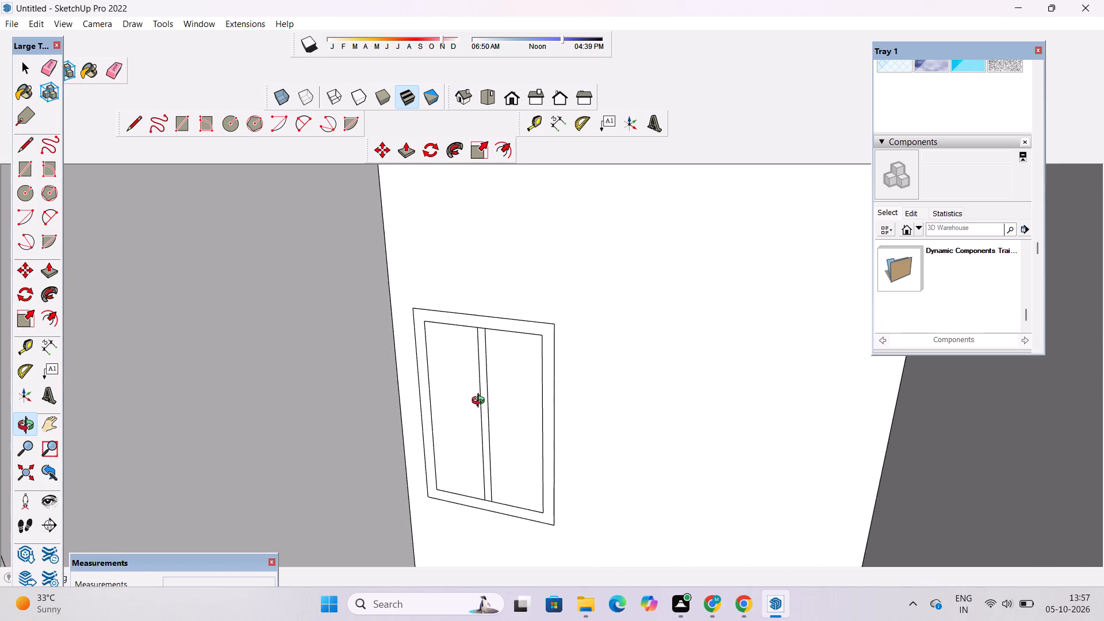
scroll(481, 402, up, 8)
shift+drag(482, 400, 478, 362)
scroll(504, 334, down, 5)
key(space)
click(545, 347)
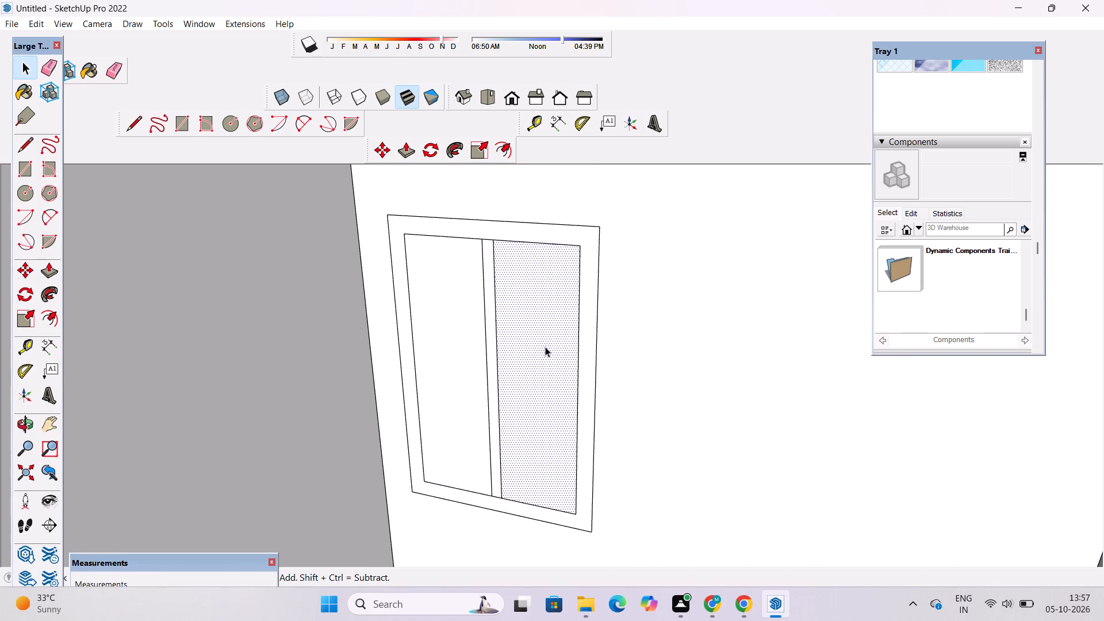
key(p)
click(545, 347)
text(1")
key(Return)
scroll(420, 310, up, 4)
click(447, 270)
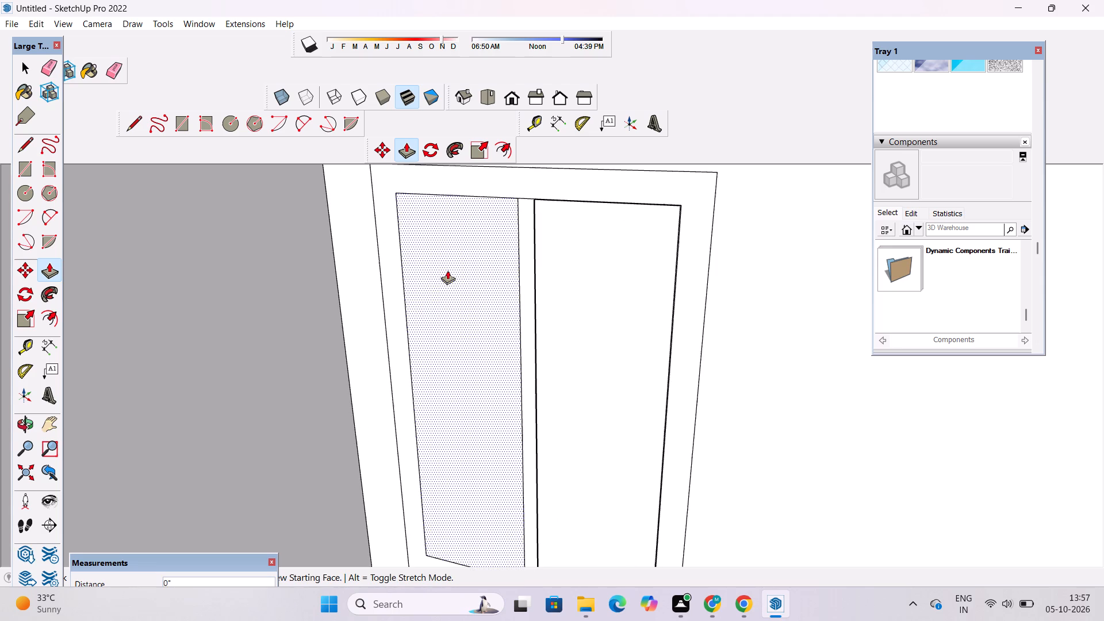
click(602, 267)
Inspect the raised window panes up close and how the window sits behind the balcony railing, clearing the selection.
key(o)
scroll(560, 295, down, 6)
drag(582, 285, 559, 313)
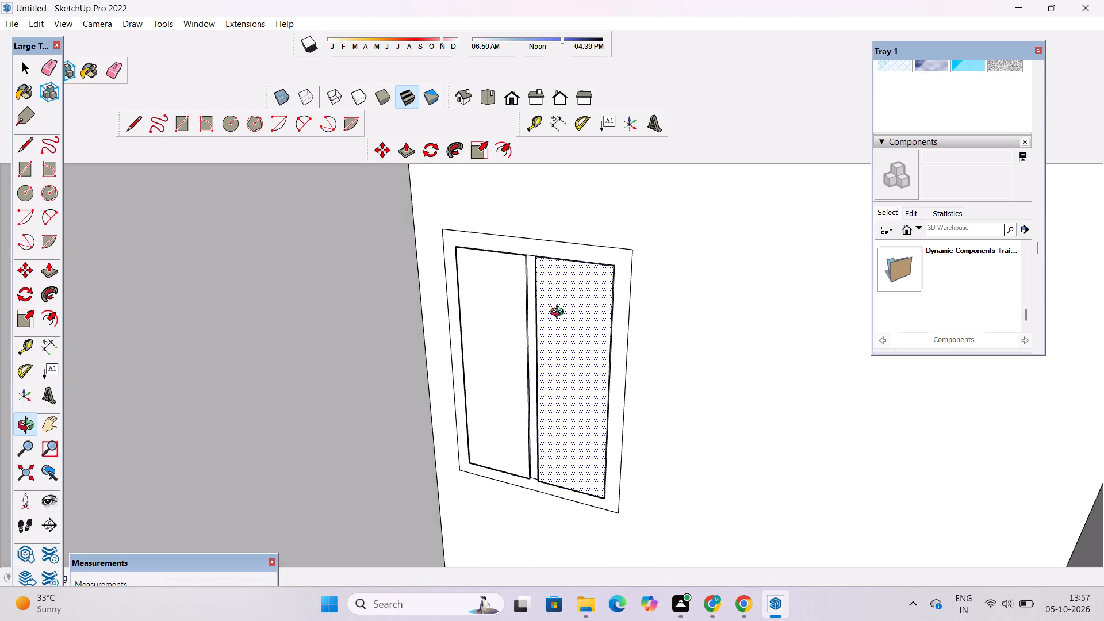
drag(559, 313, 547, 335)
scroll(506, 296, up, 15)
drag(478, 317, 568, 327)
scroll(576, 272, down, 7)
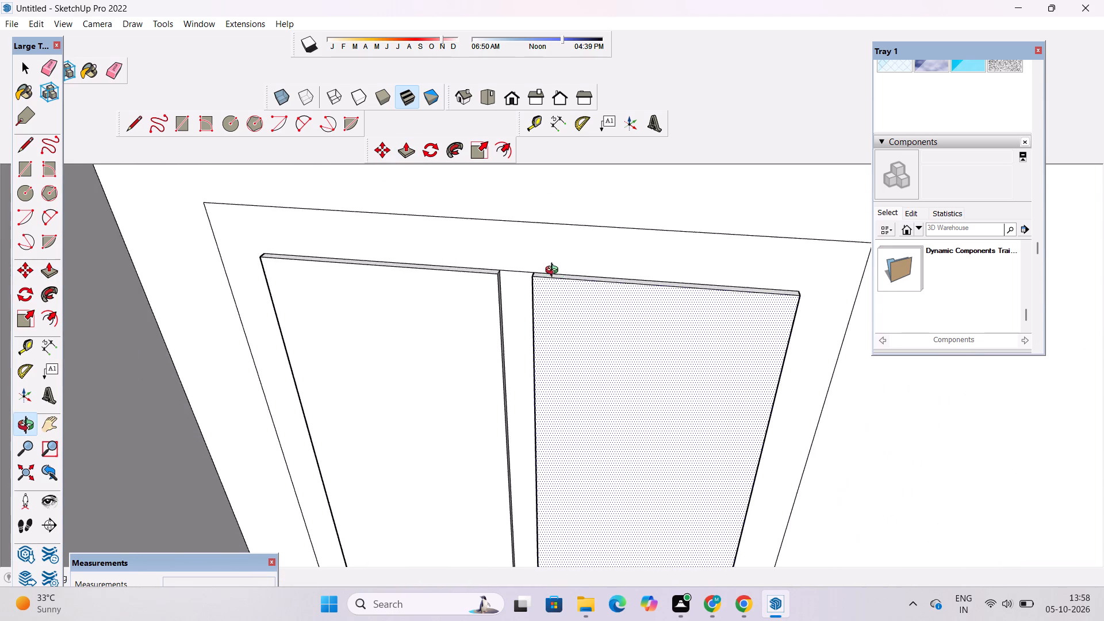
scroll(554, 271, down, 20)
scroll(554, 271, down, 5)
drag(569, 386, 569, 308)
key(space)
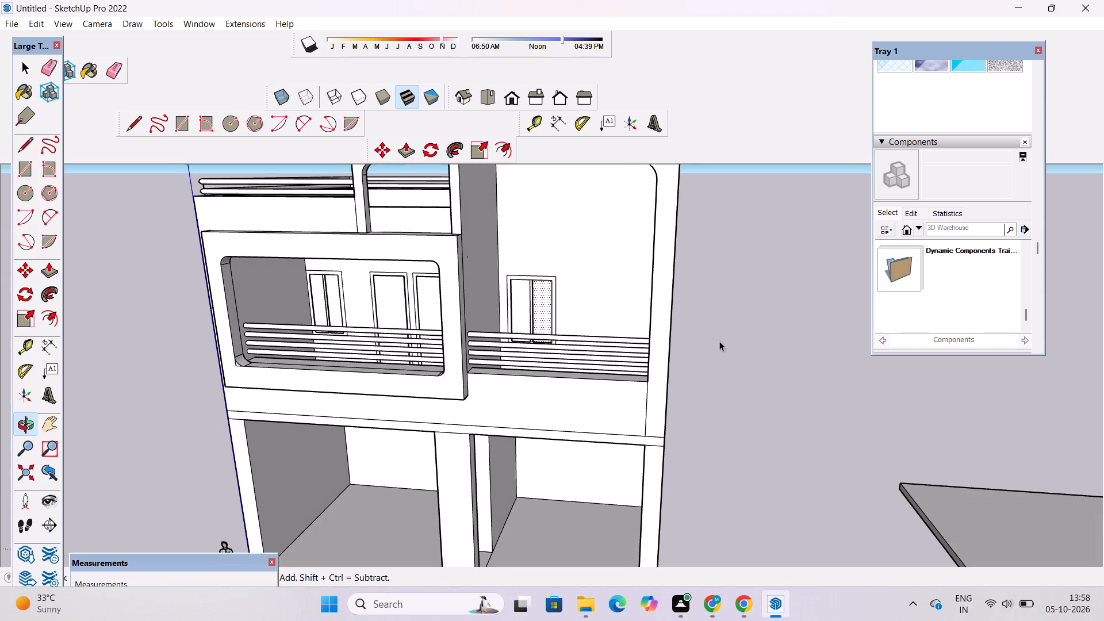
click(727, 341)
key(o)
scroll(528, 344, up, 2)
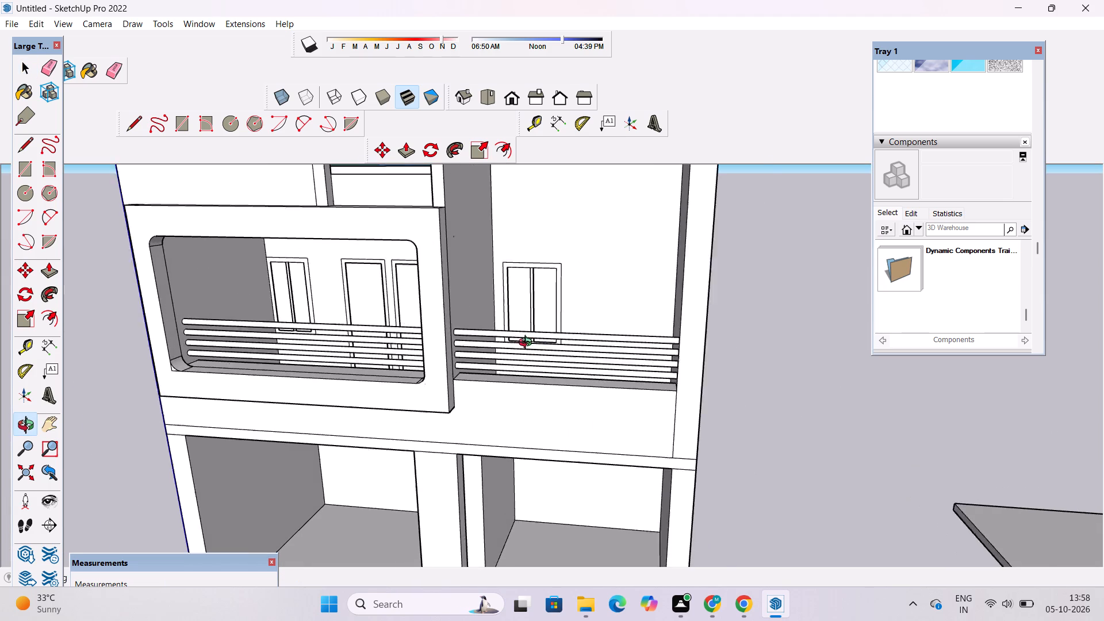
scroll(528, 344, up, 5)
drag(752, 316, 582, 331)
scroll(560, 335, down, 12)
drag(530, 358, 880, 492)
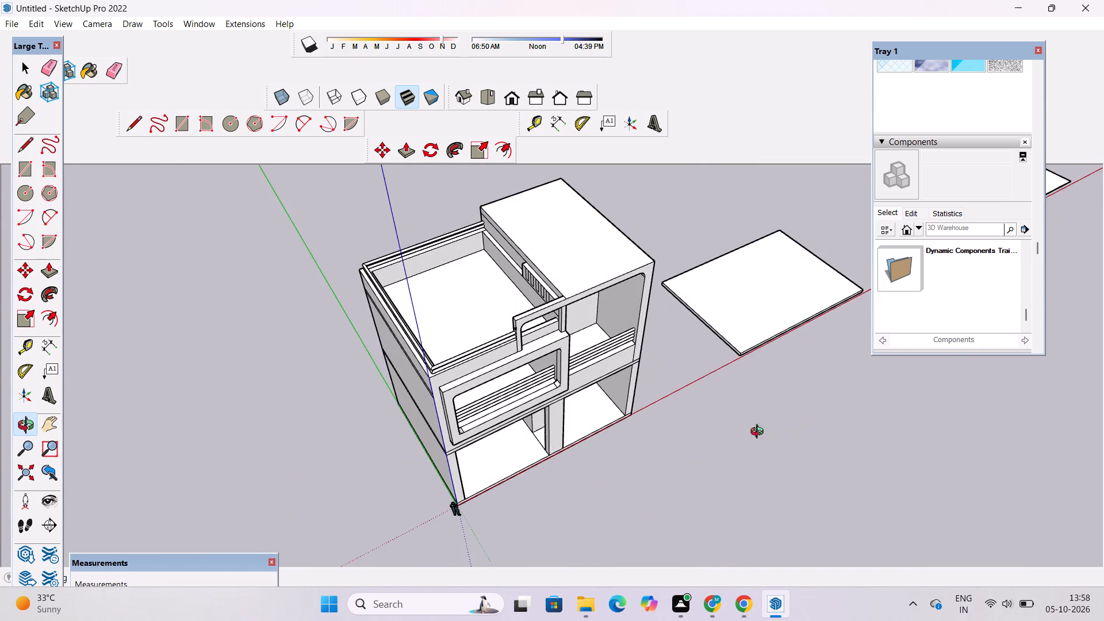
scroll(582, 347, up, 15)
drag(670, 310, 548, 360)
scroll(545, 350, down, 4)
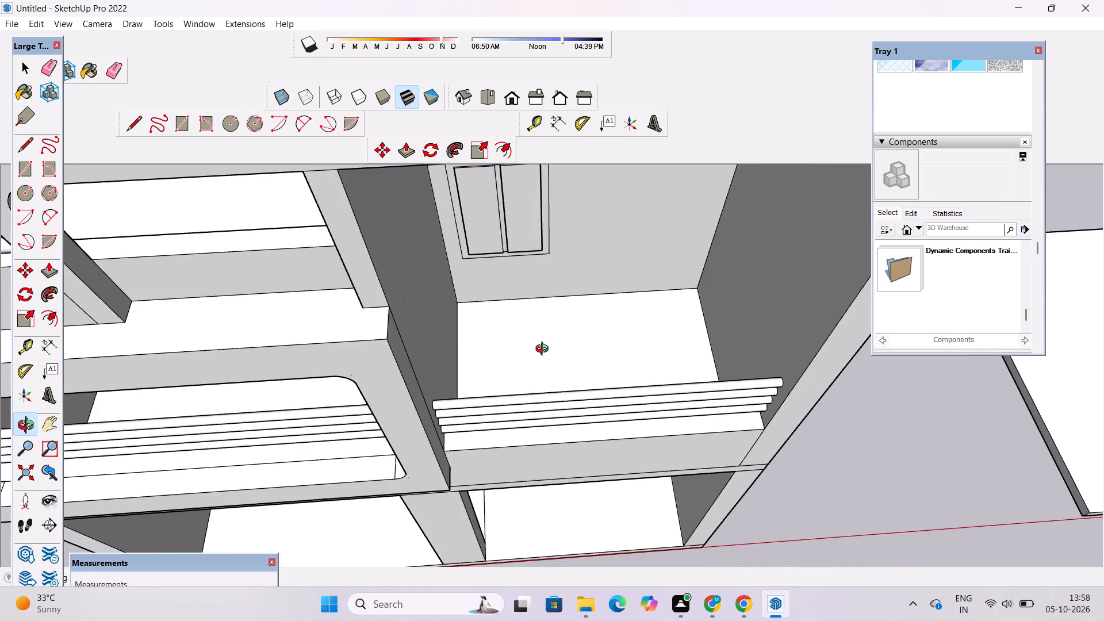
scroll(545, 350, down, 7)
drag(590, 409, 529, 331)
scroll(565, 346, up, 6)
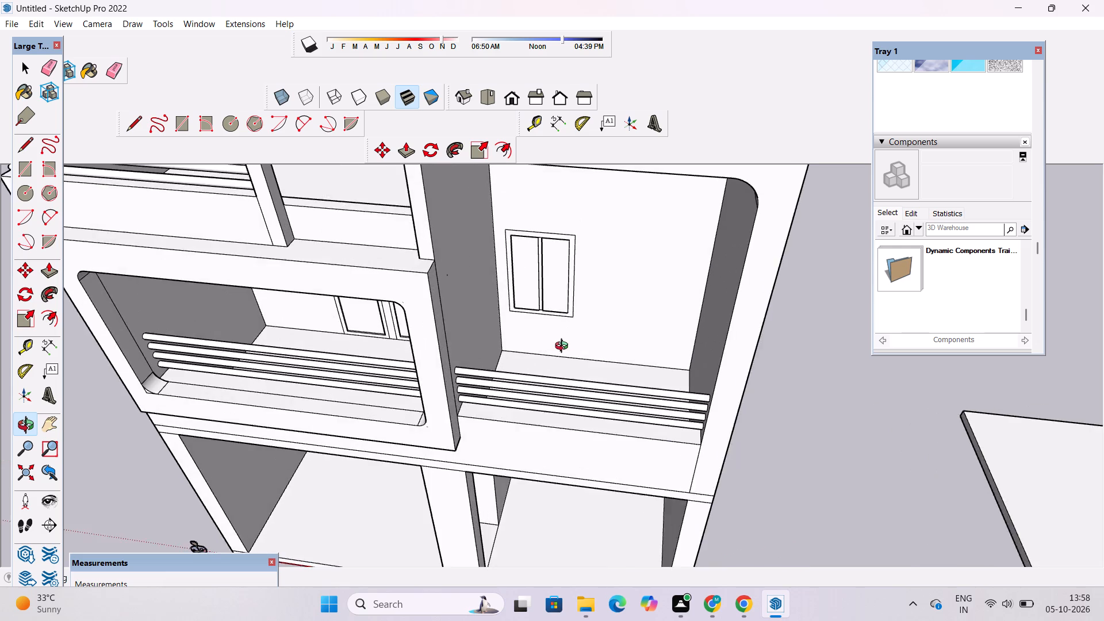
Examine the balcony railings, projecting frame and facade from the side and from below.
scroll(564, 347, up, 3)
drag(738, 427, 517, 349)
scroll(517, 349, down, 7)
scroll(463, 312, up, 1)
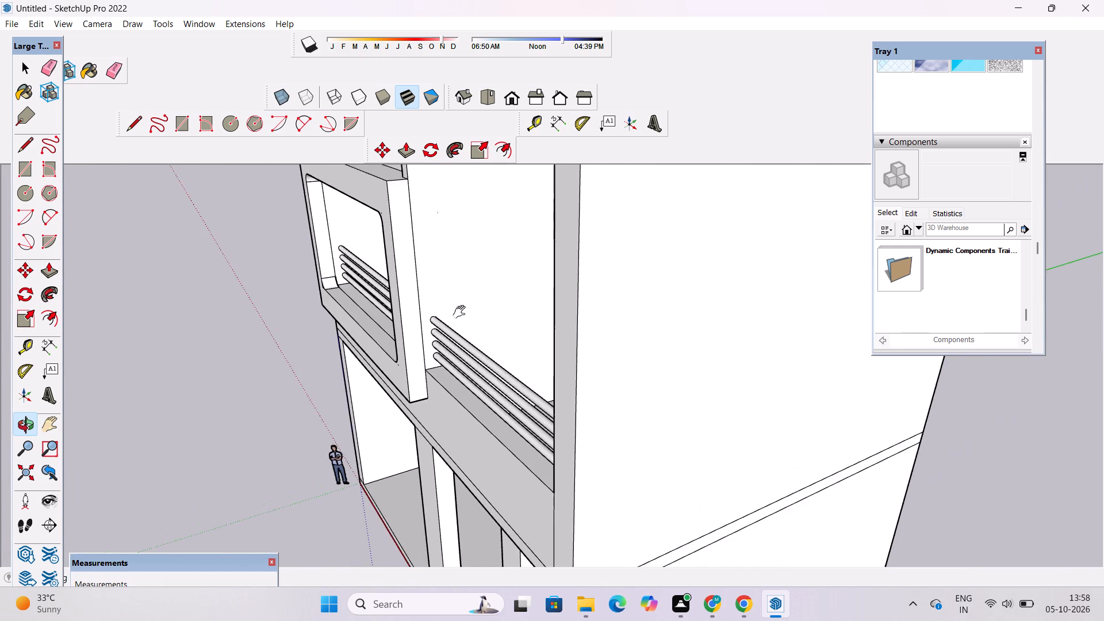
shift+drag(462, 312, 536, 370)
scroll(515, 356, down, 6)
drag(458, 459, 559, 187)
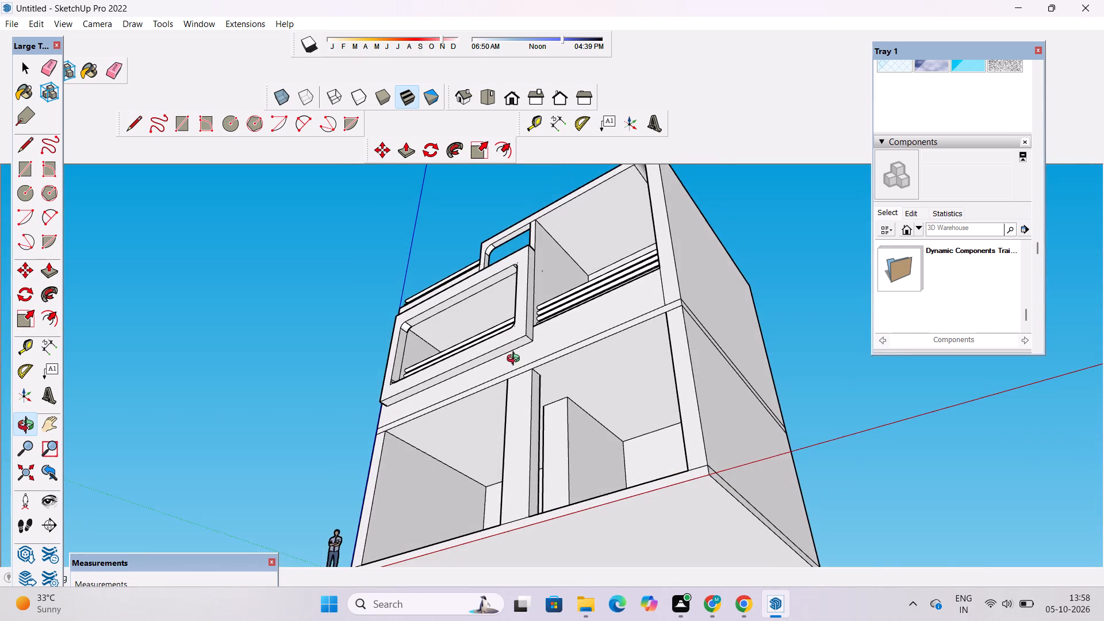
scroll(510, 361, up, 14)
drag(435, 368, 539, 365)
scroll(548, 362, down, 8)
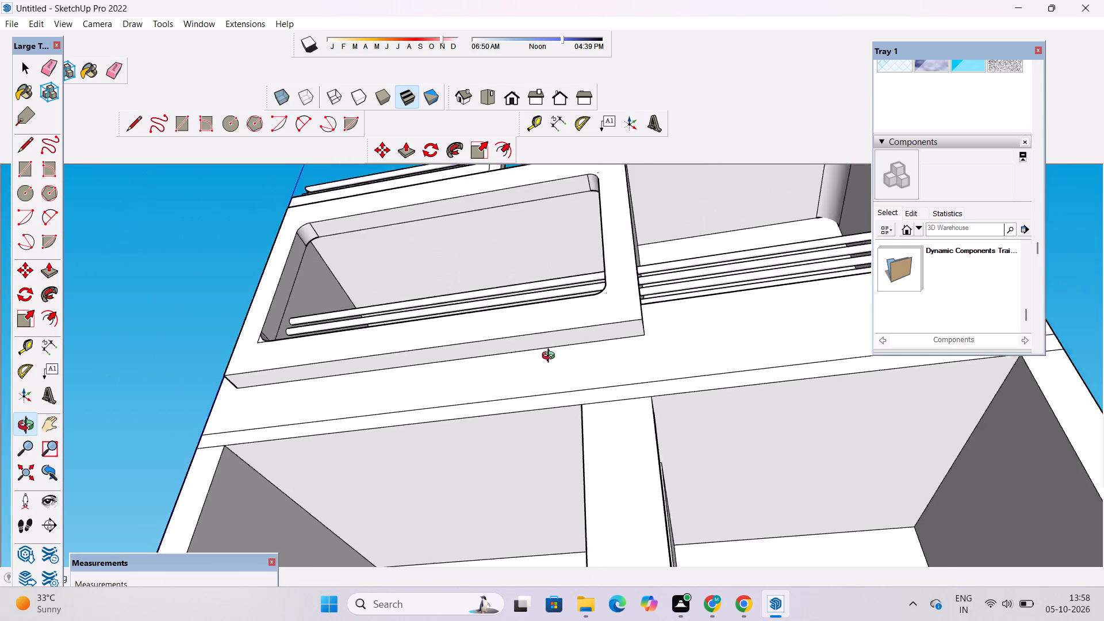
scroll(551, 357, down, 8)
shift+drag(452, 372, 853, 485)
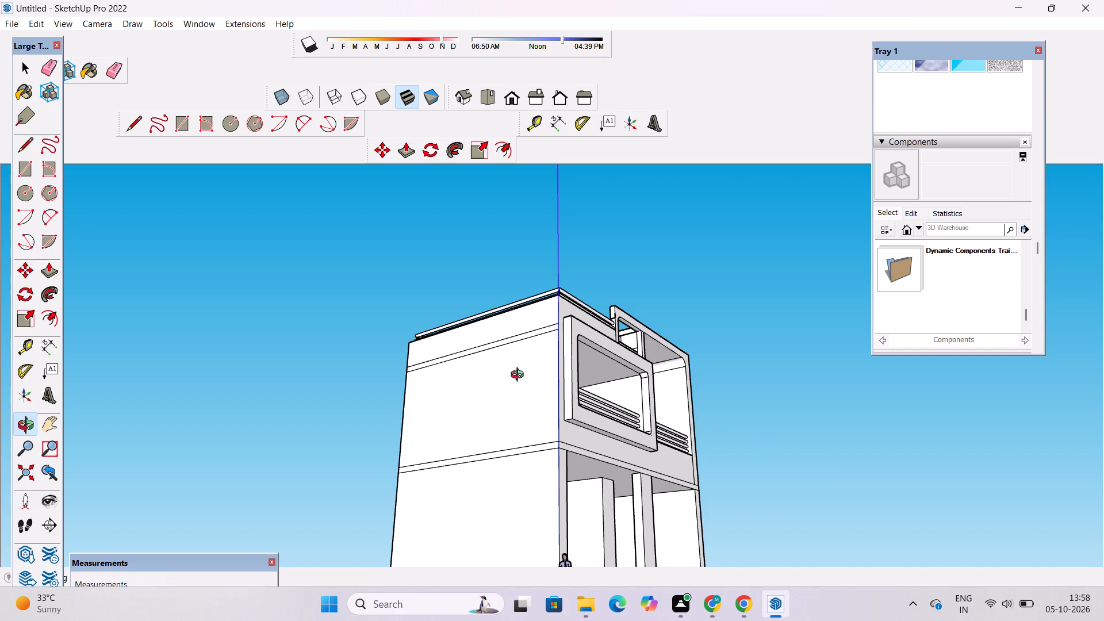
Examine the terrace railing, roof and outer side walls of the house from above and around.
scroll(566, 297, up, 5)
scroll(647, 363, up, 4)
drag(696, 325, 505, 469)
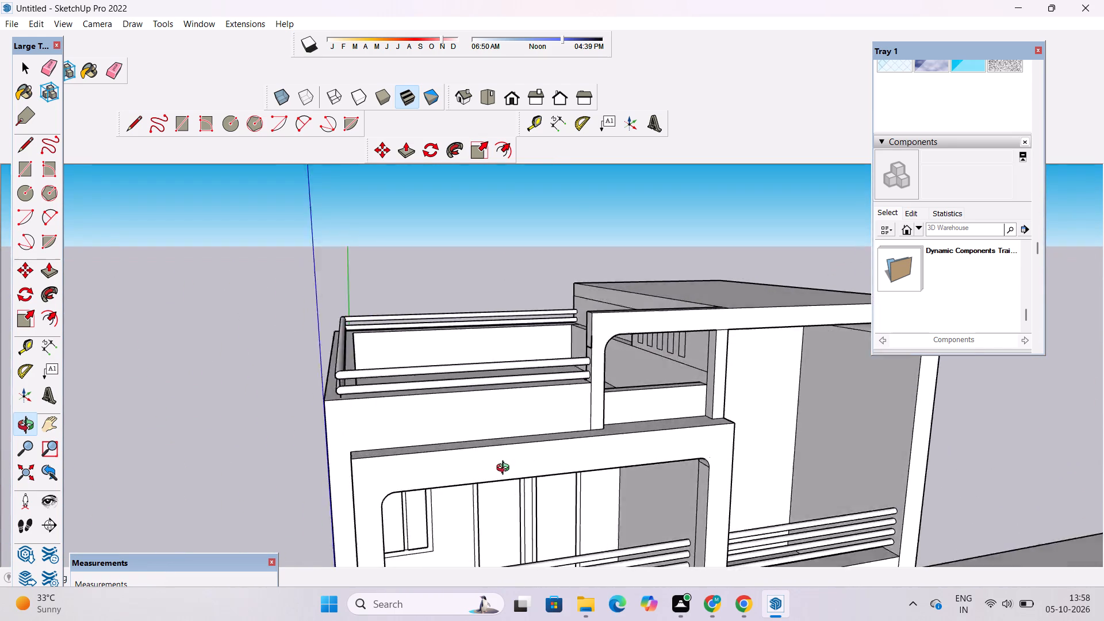
drag(505, 469, 489, 473)
scroll(501, 396, down, 5)
drag(770, 398, 542, 419)
scroll(522, 409, down, 6)
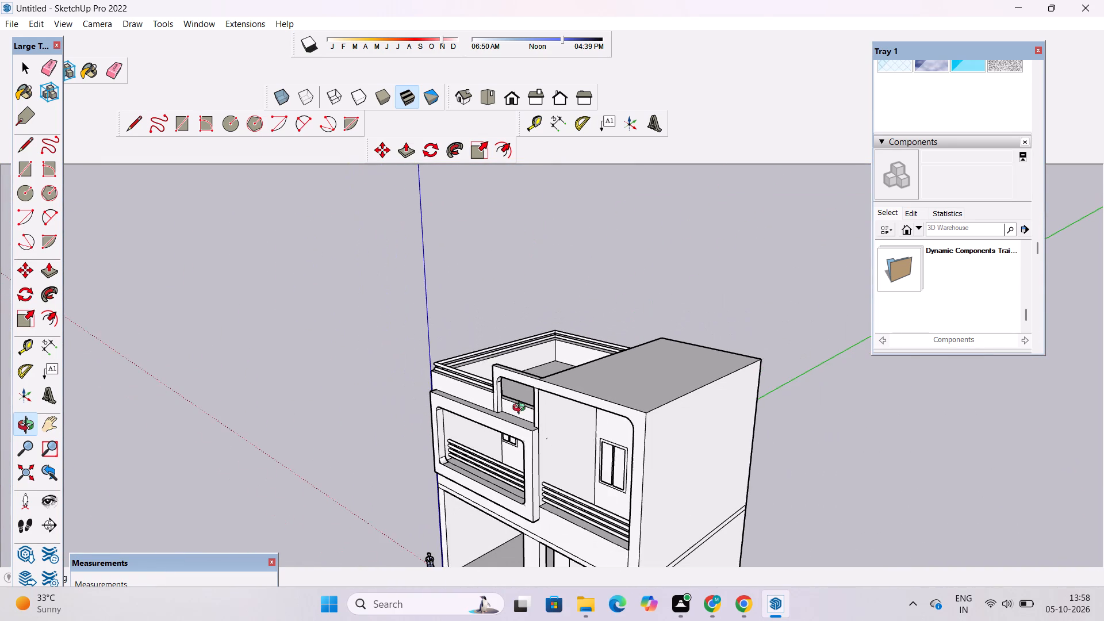
shift+drag(661, 431, 662, 401)
drag(684, 401, 591, 445)
scroll(612, 444, down, 4)
scroll(687, 427, up, 5)
drag(787, 435, 525, 437)
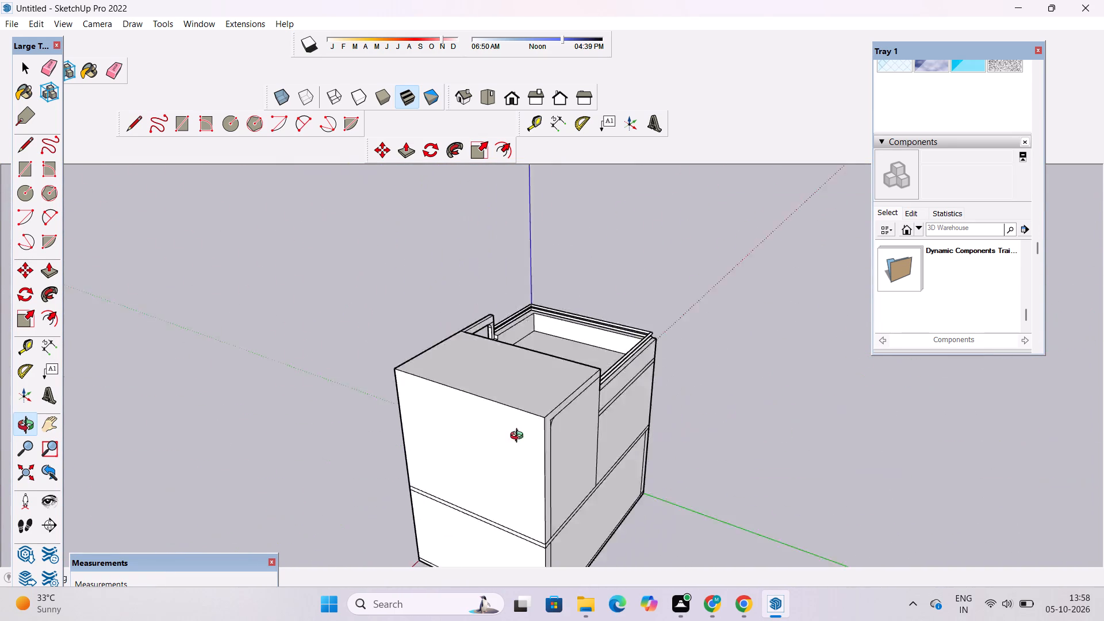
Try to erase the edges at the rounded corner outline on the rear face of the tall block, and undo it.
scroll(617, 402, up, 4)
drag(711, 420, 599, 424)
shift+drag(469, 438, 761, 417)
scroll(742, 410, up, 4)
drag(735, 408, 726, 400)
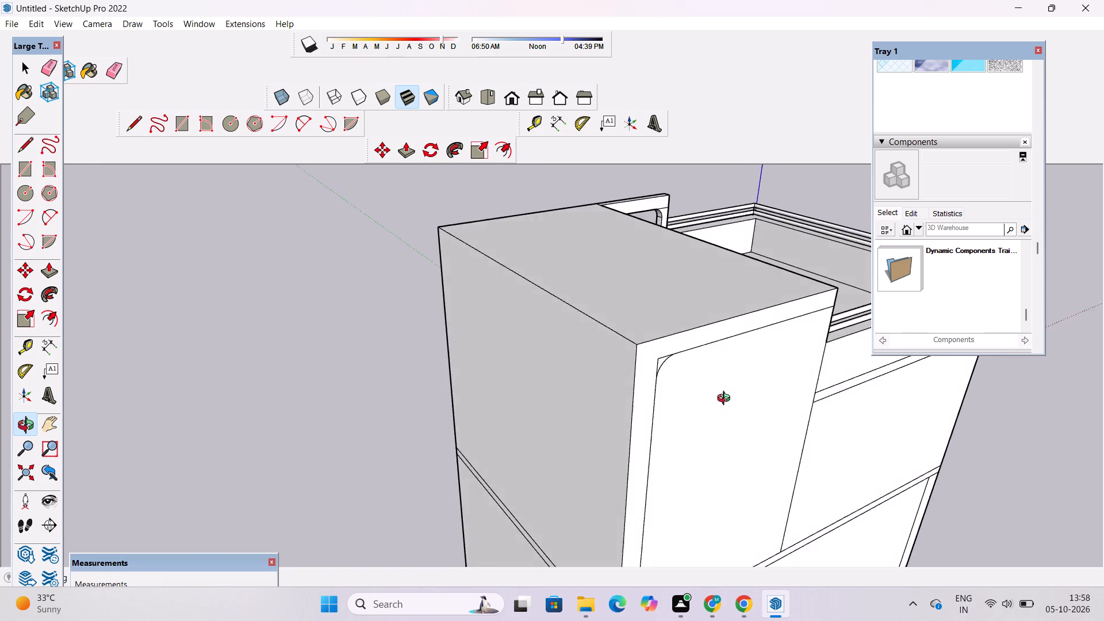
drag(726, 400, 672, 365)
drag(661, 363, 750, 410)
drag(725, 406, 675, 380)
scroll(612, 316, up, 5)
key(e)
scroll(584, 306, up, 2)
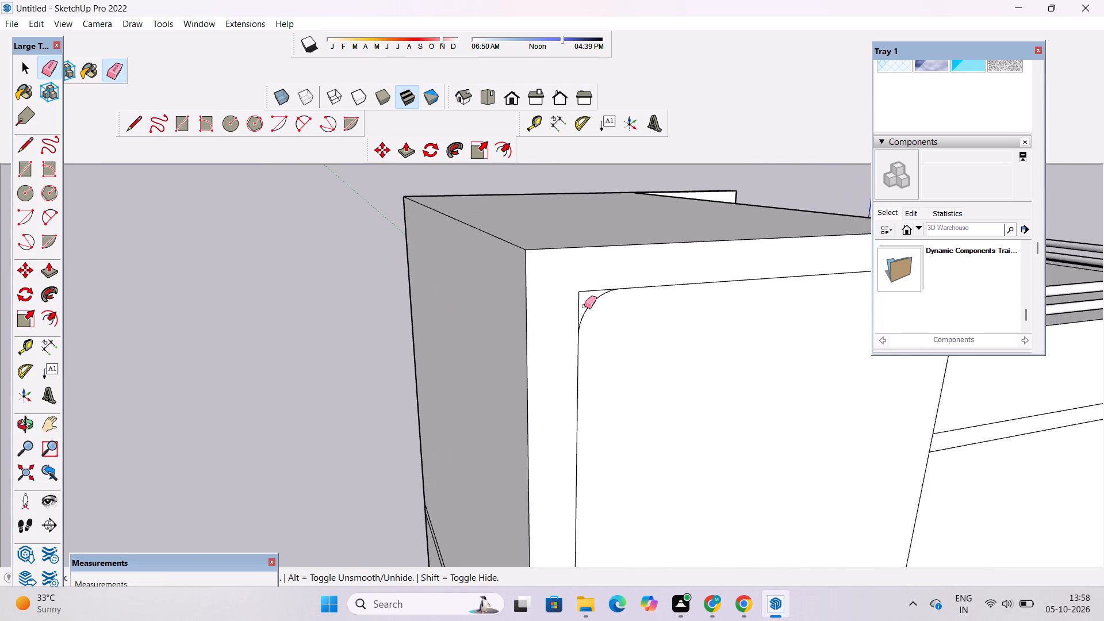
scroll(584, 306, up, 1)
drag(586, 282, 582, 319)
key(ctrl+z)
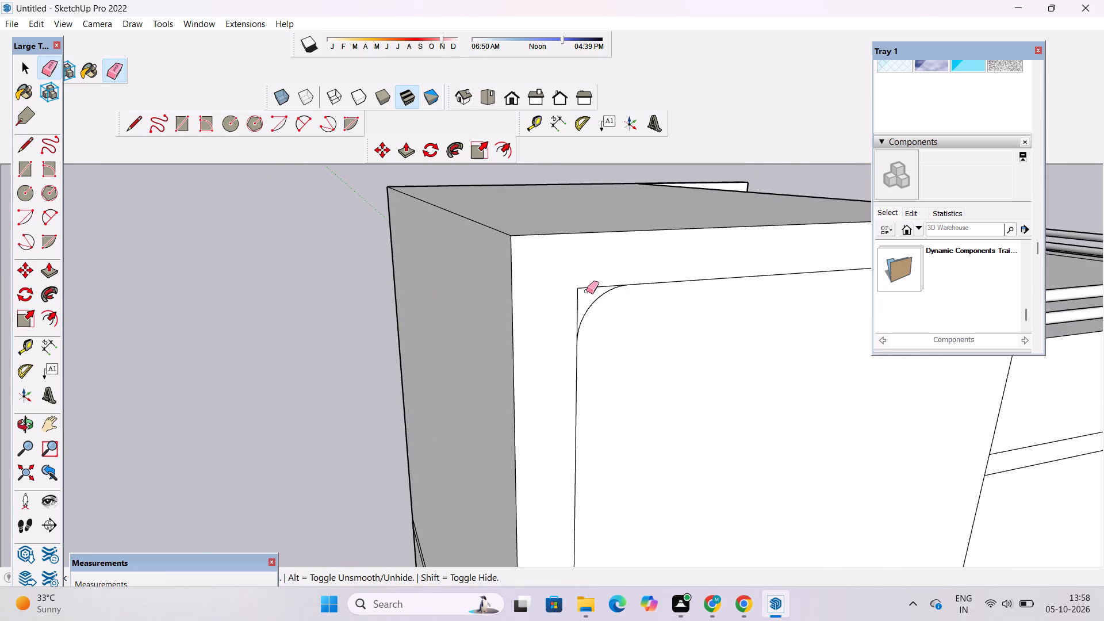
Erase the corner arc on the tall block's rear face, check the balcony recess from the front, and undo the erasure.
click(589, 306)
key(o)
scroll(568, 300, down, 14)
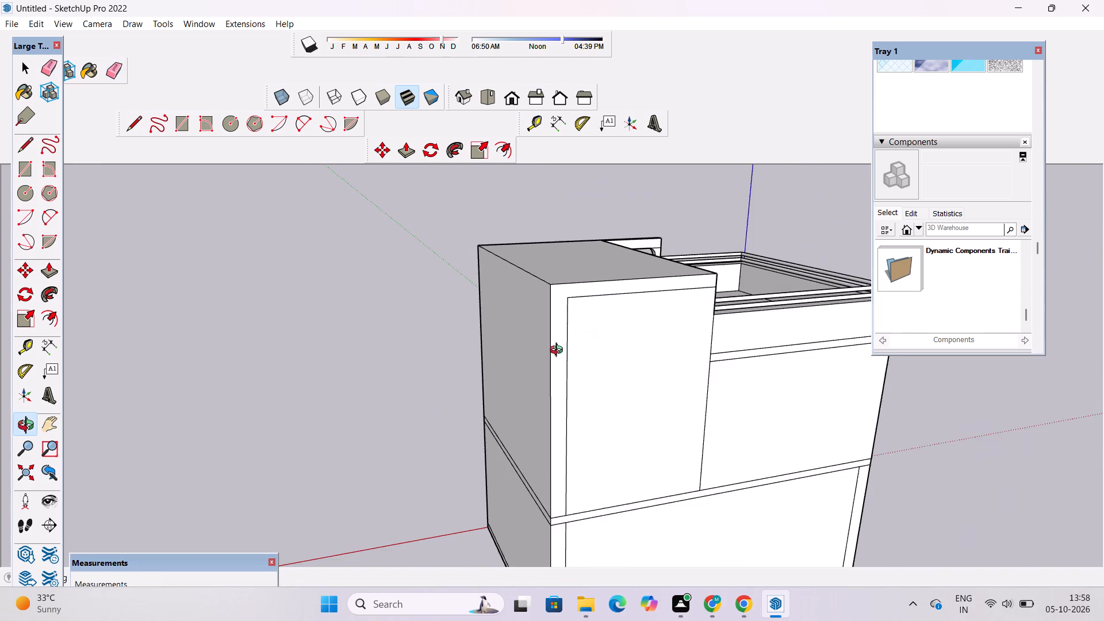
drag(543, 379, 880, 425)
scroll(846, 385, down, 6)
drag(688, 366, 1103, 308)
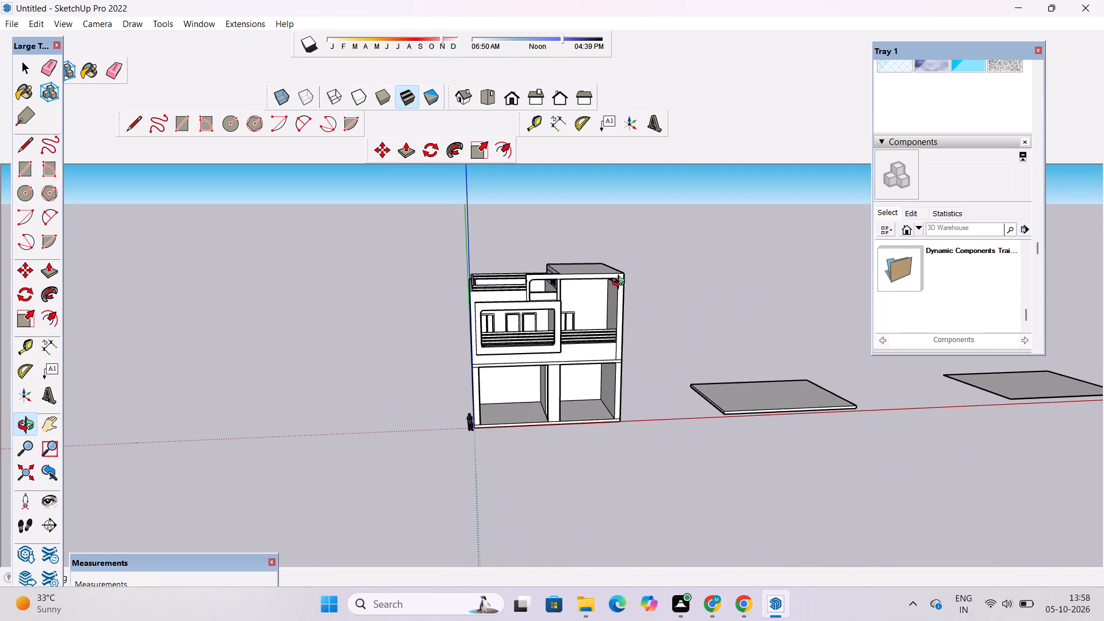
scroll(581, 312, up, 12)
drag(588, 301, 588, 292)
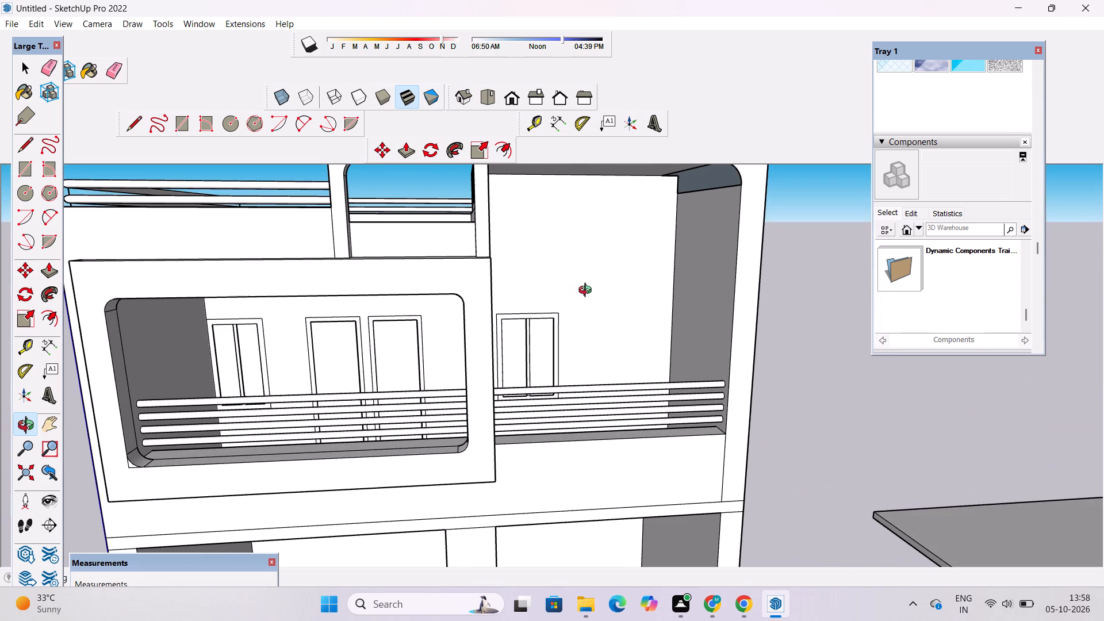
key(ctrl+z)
Draw a 2 Point Arc along the rounded upper corner of the back wall inside the unframed balcony recess, between the curve's endpoints.
scroll(627, 276, down, 4)
scroll(655, 225, up, 8)
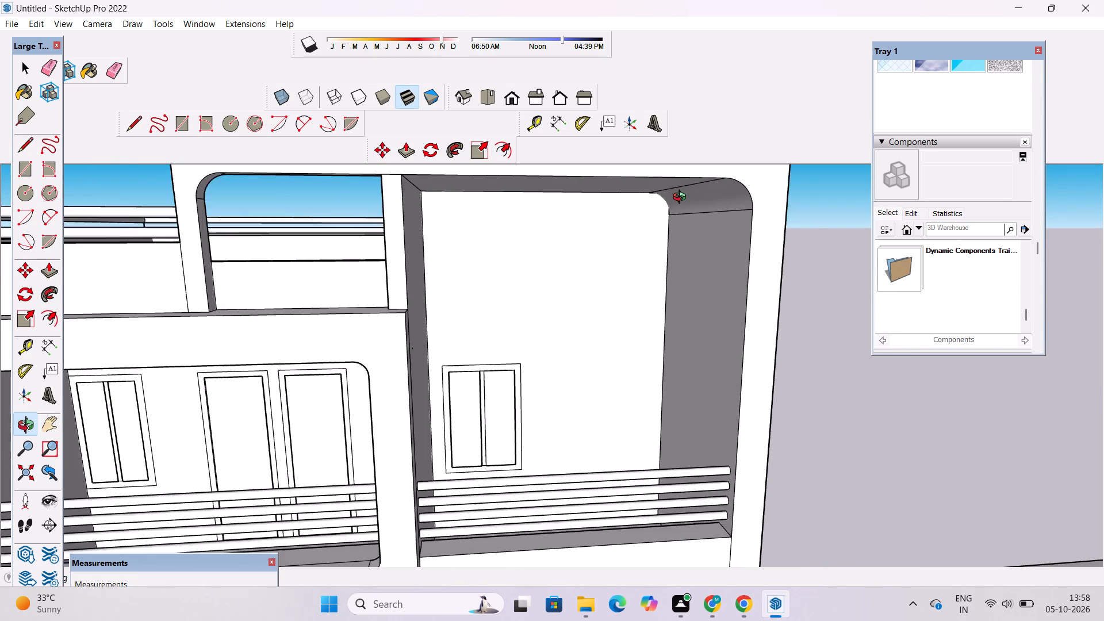
scroll(682, 198, up, 8)
drag(654, 210, 671, 262)
drag(667, 325, 643, 243)
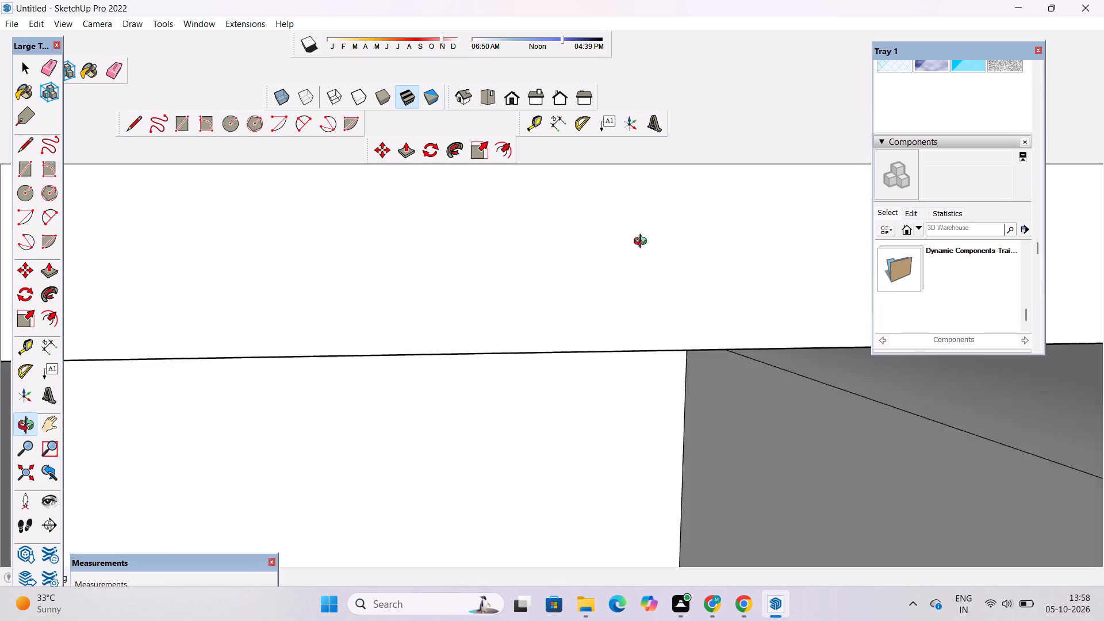
drag(643, 243, 641, 240)
scroll(641, 246, down, 4)
shift+drag(658, 316, 638, 250)
drag(637, 250, 633, 226)
shift+drag(633, 226, 640, 237)
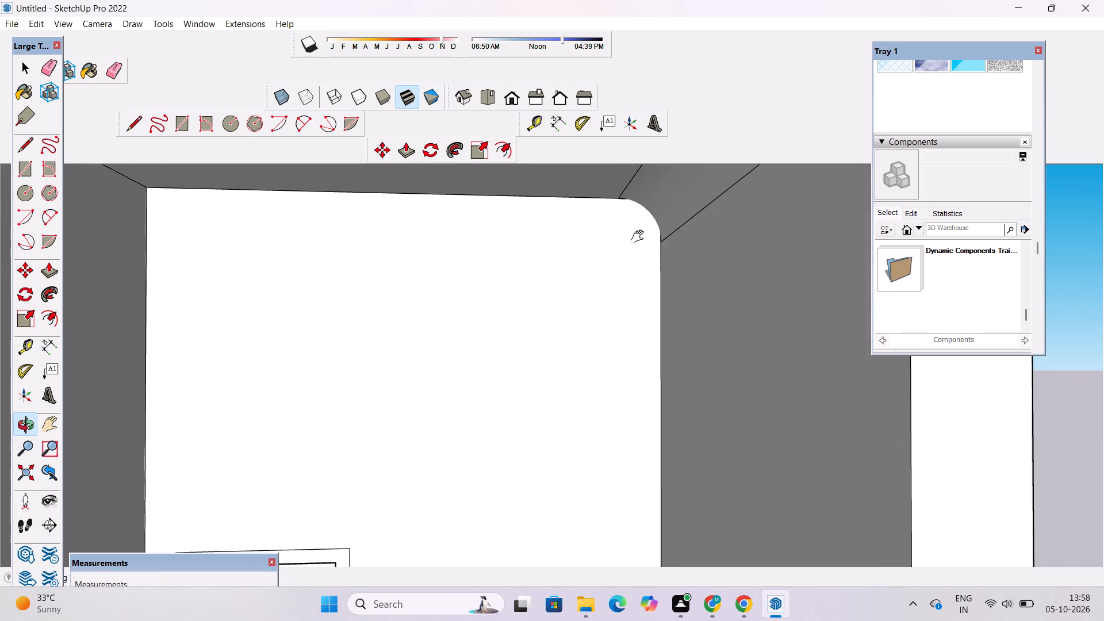
click(43, 217)
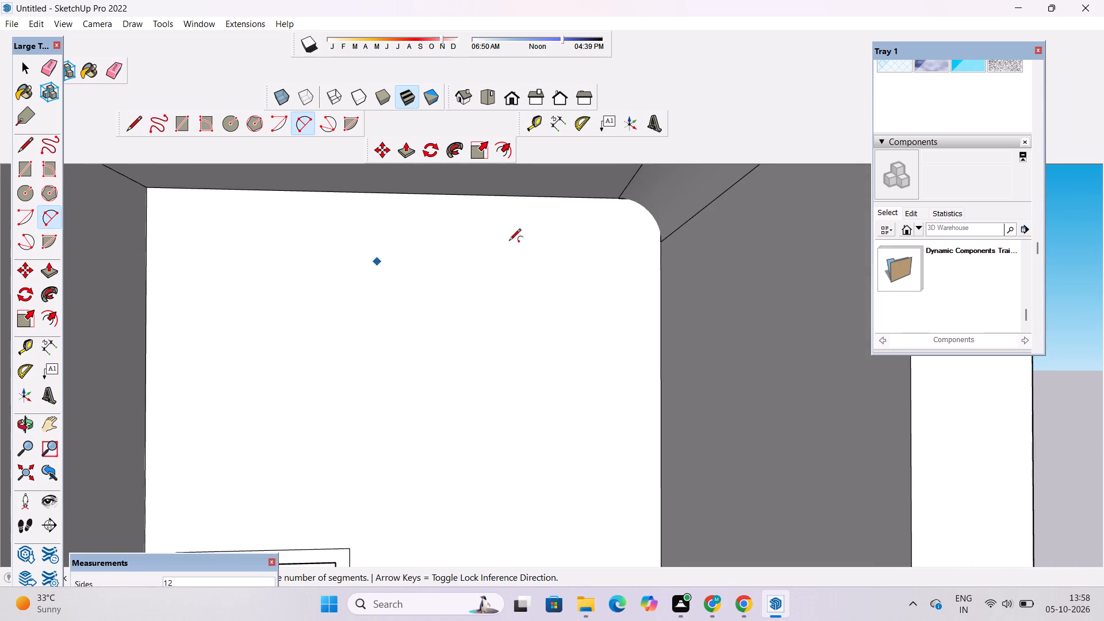
click(616, 200)
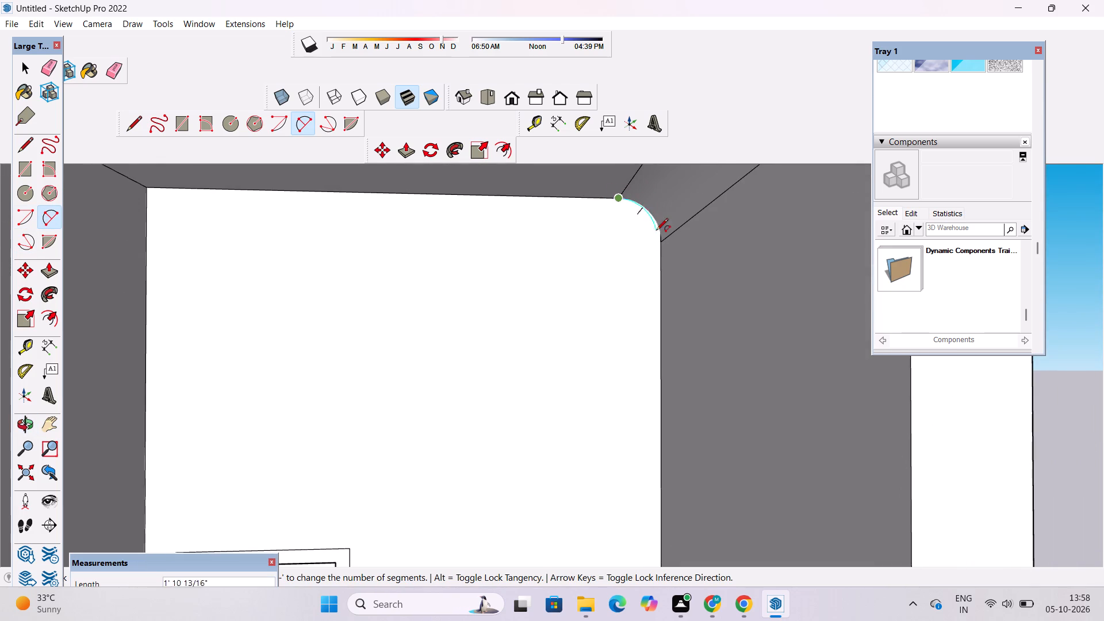
double_click(660, 242)
key(space)
Erase the leftover corner arc from the rear face of the tall block.
scroll(565, 250, down, 5)
key(o)
drag(719, 295, 504, 368)
scroll(487, 328, down, 12)
drag(727, 283, 683, 283)
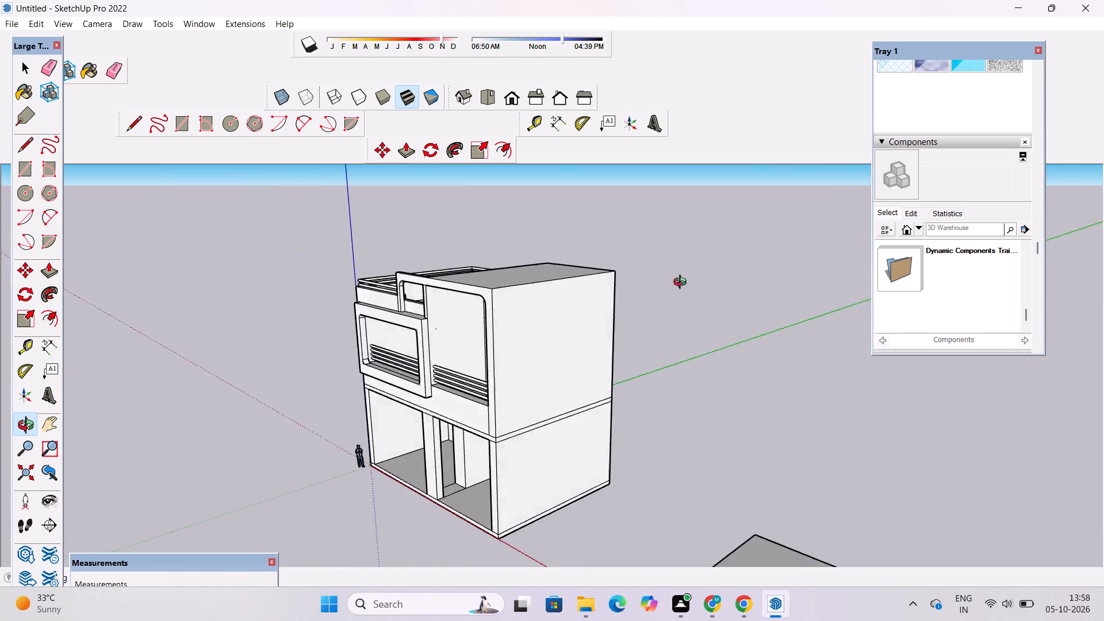
drag(683, 283, 404, 274)
scroll(578, 279, up, 16)
key(e)
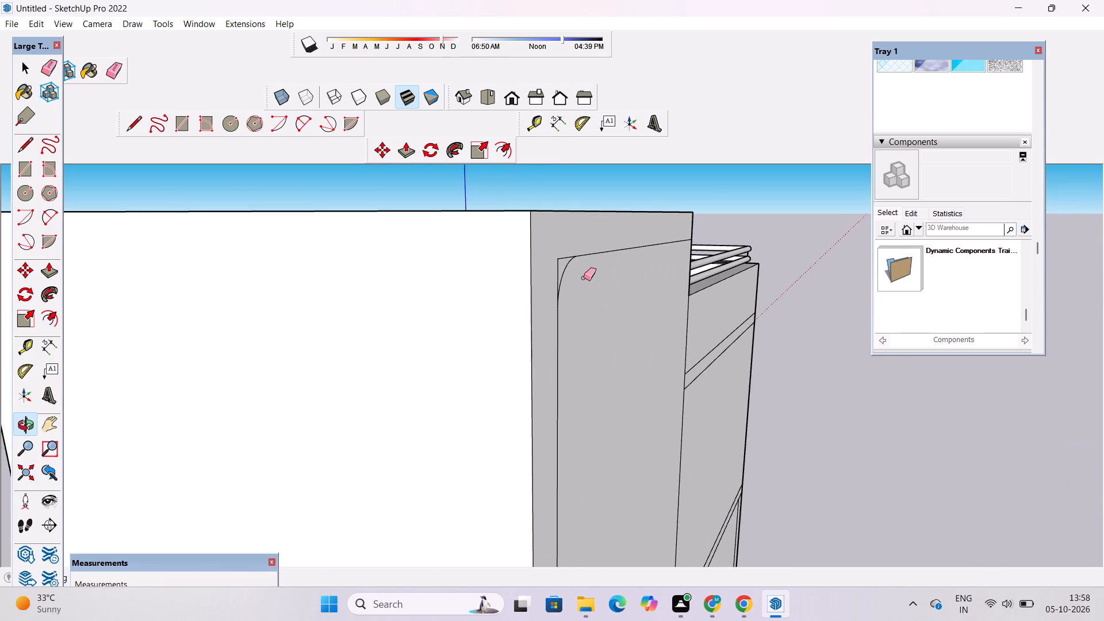
click(568, 264)
Examine the rounded corner inside the balcony recess and the whole front facade from below, the front and the side.
key(o)
scroll(597, 317, down, 7)
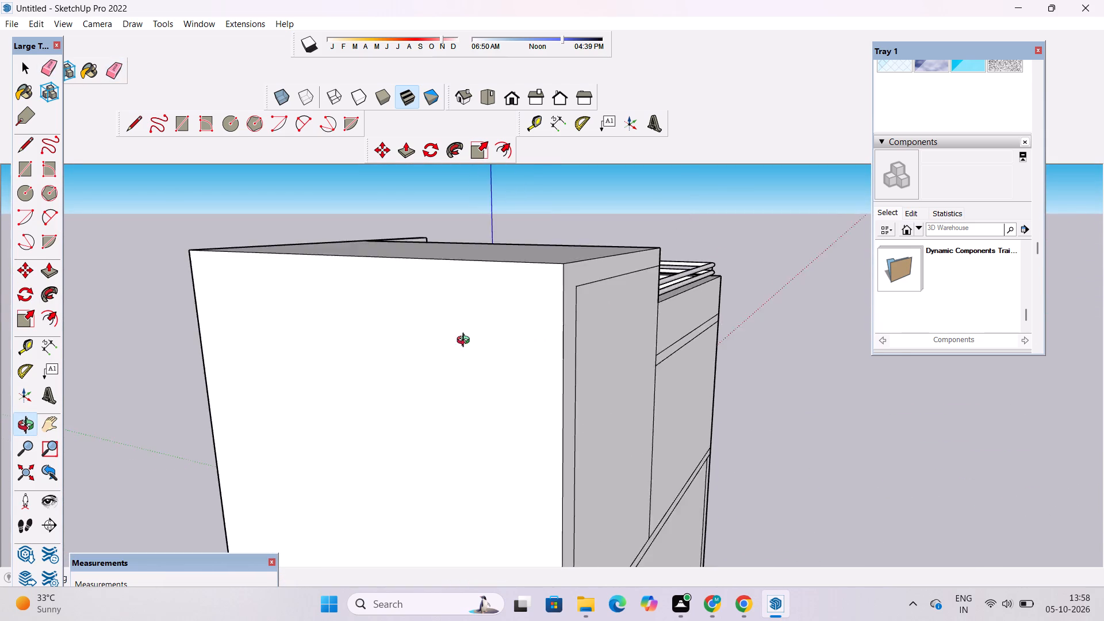
drag(469, 350, 735, 335)
scroll(809, 313, down, 6)
drag(628, 317, 912, 204)
scroll(678, 309, up, 6)
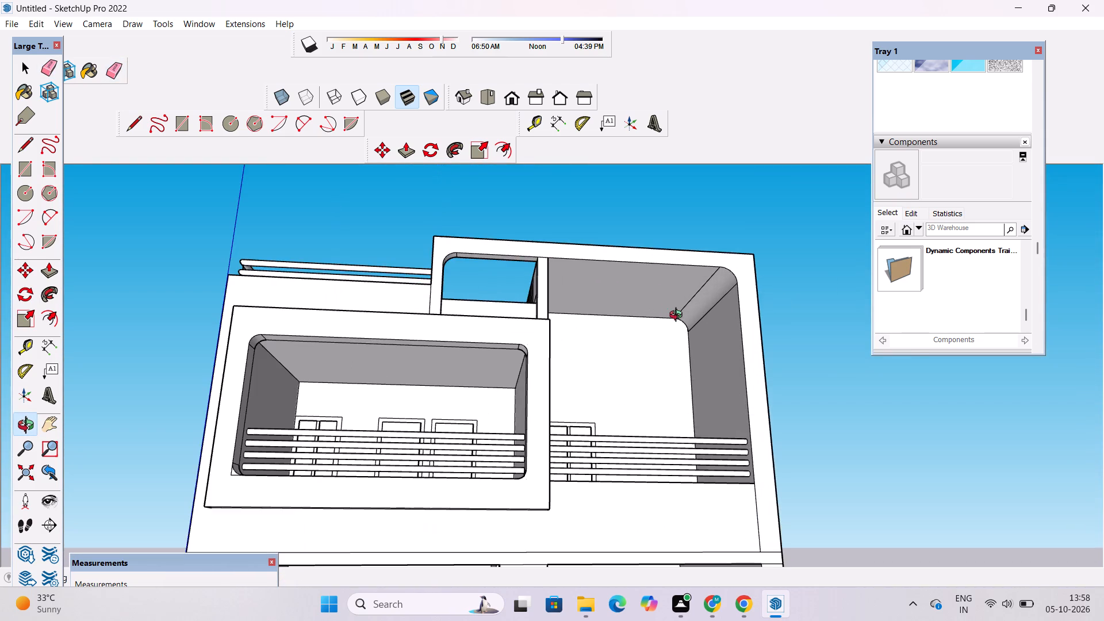
scroll(658, 305, down, 4)
drag(655, 303, 673, 351)
scroll(673, 351, down, 5)
shift+drag(682, 333, 641, 342)
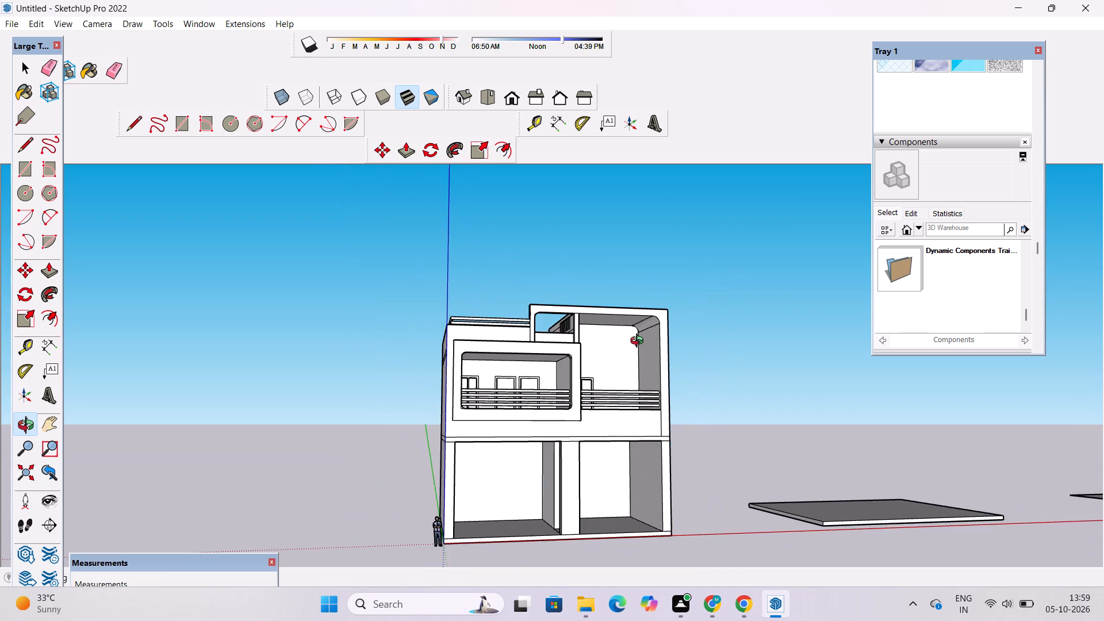
drag(639, 342, 633, 366)
scroll(632, 289, down, 5)
scroll(630, 336, up, 4)
drag(634, 336, 624, 356)
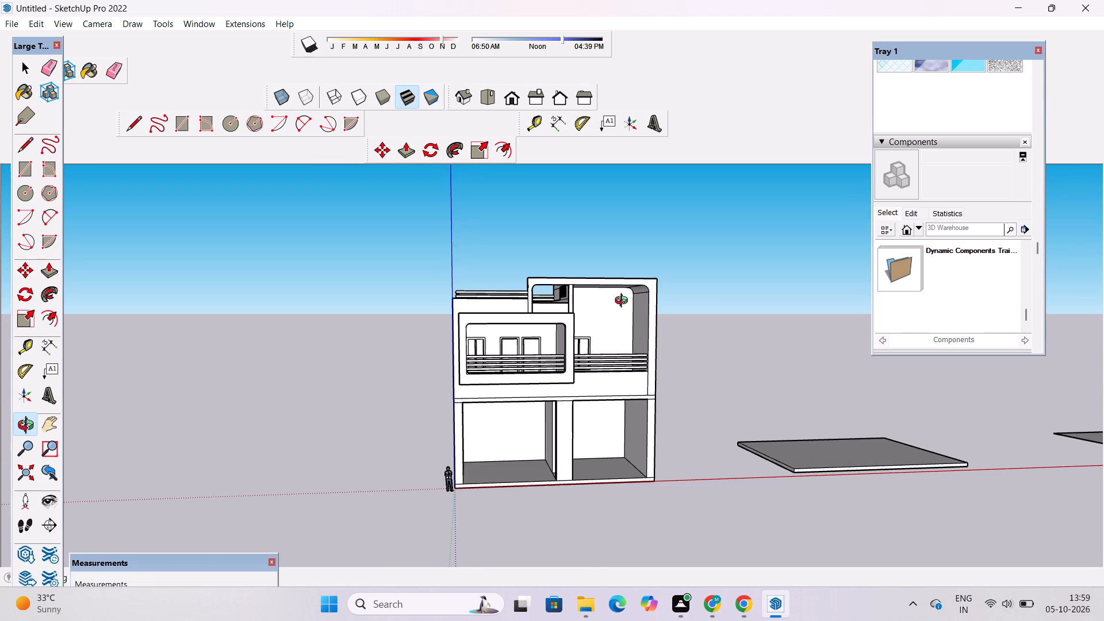
scroll(628, 292, down, 5)
drag(681, 306, 654, 336)
scroll(642, 334, up, 5)
drag(685, 309, 576, 337)
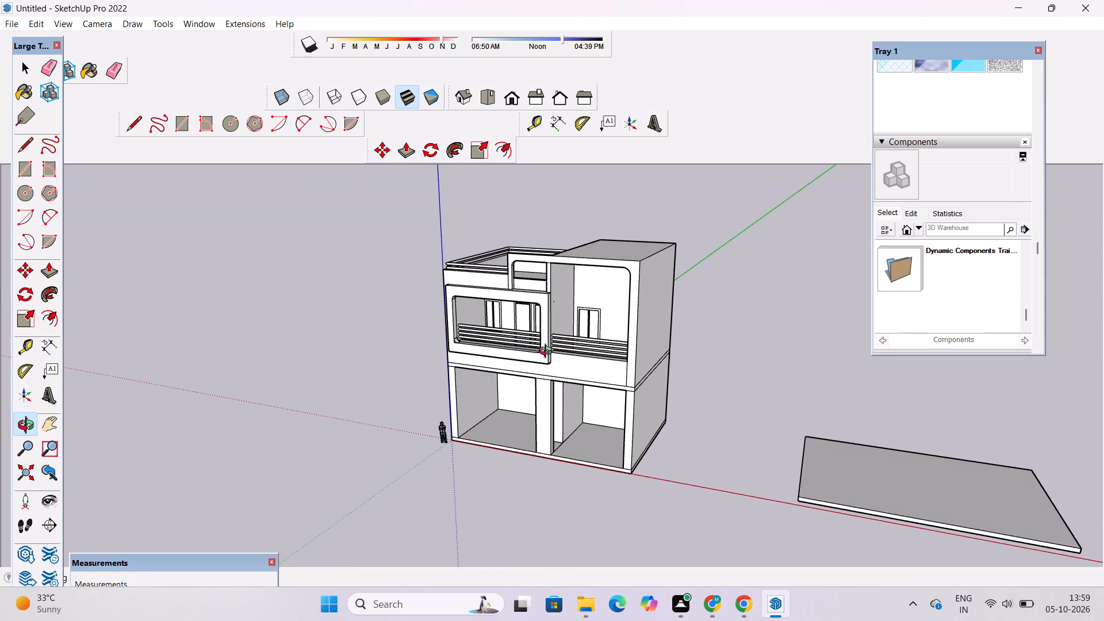
drag(533, 444, 683, 355)
drag(680, 356, 766, 368)
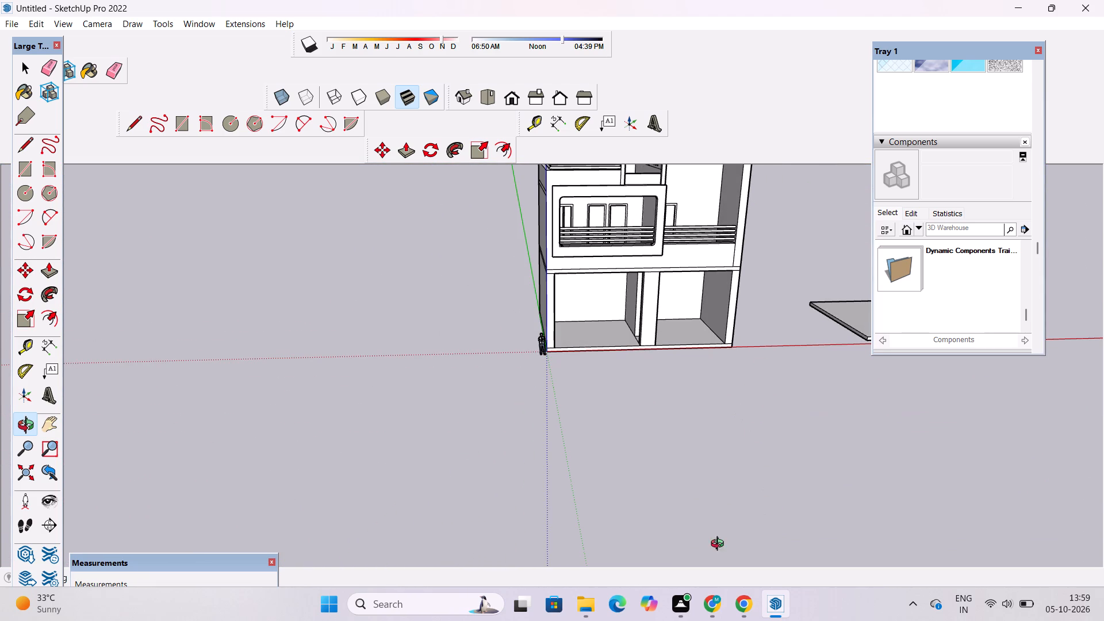
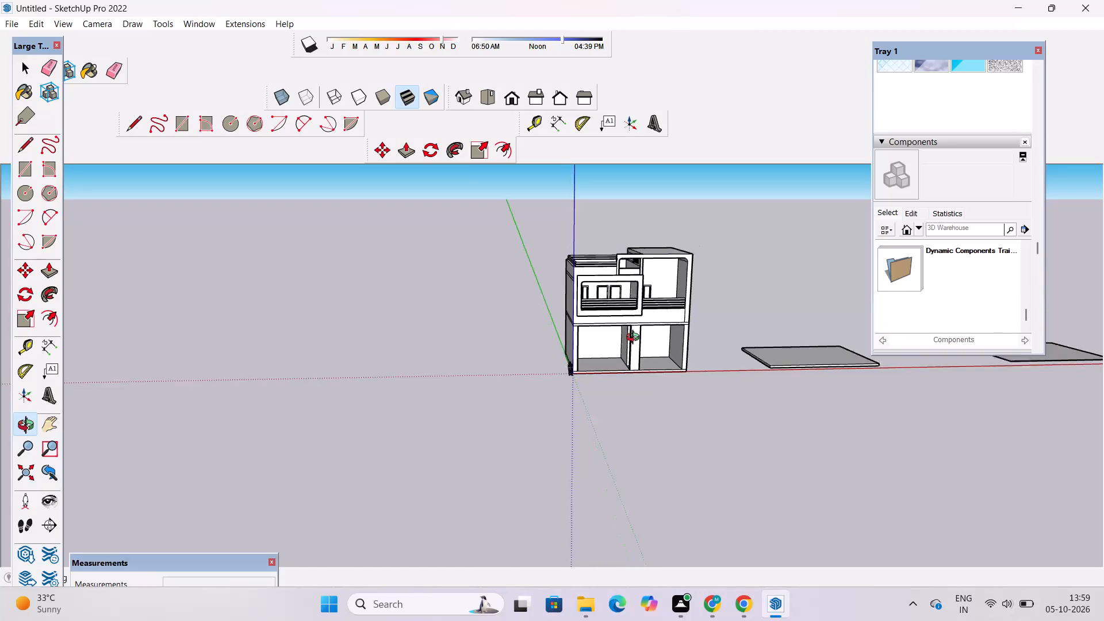
Examine the whole house from the front, above, below and the side, including the balcony recesses, roof parapet and open ground floor.
scroll(635, 342, up, 7)
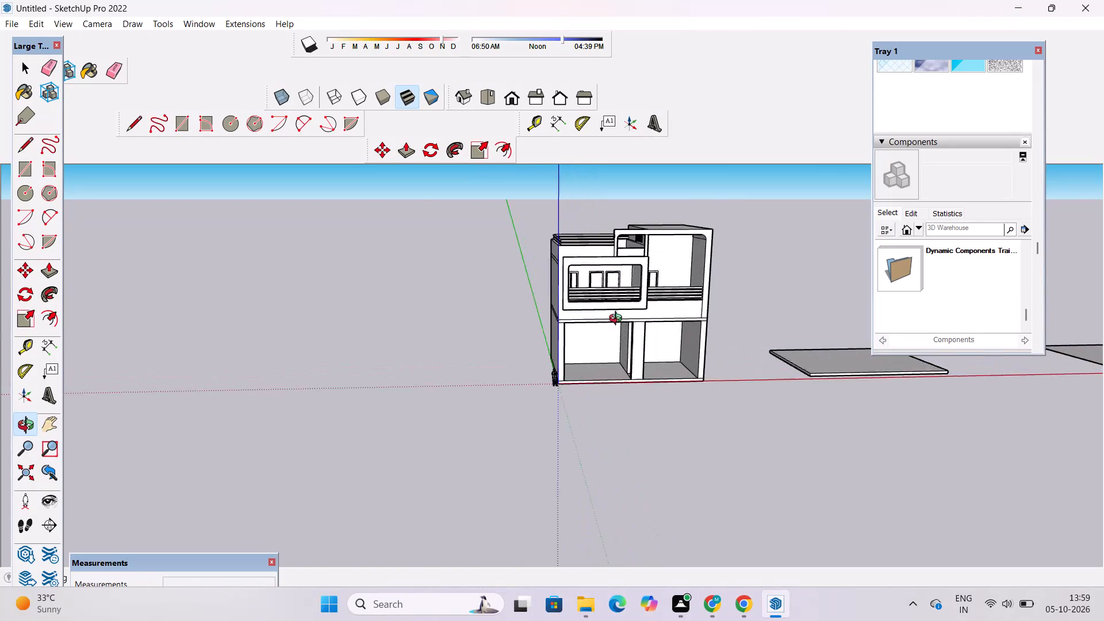
scroll(618, 320, up, 2)
shift+drag(623, 321, 476, 319)
drag(459, 298, 526, 373)
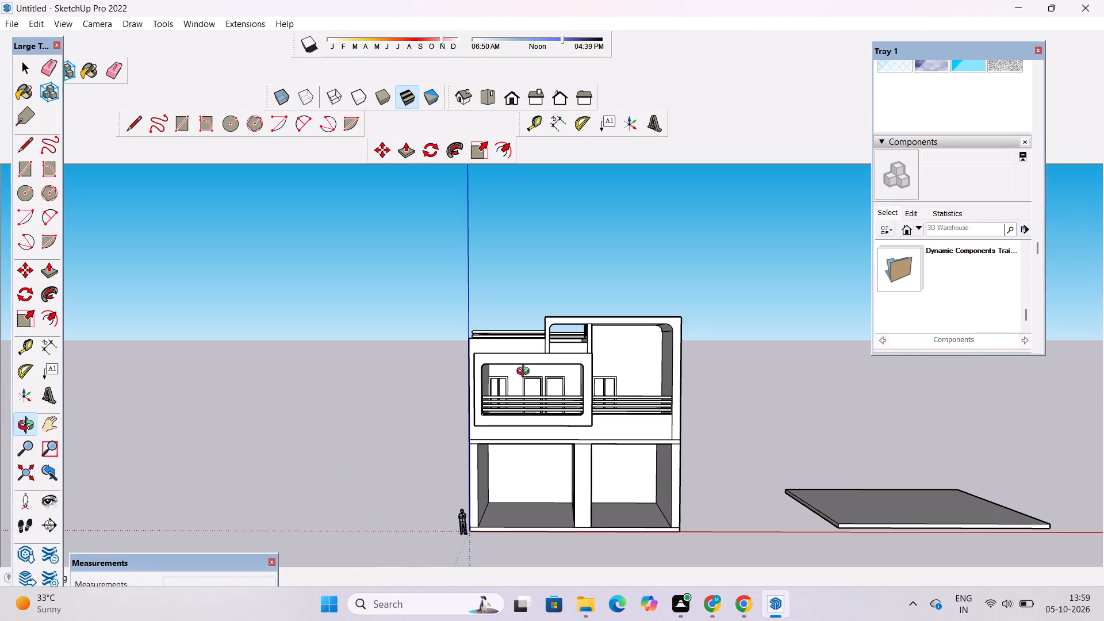
shift+drag(526, 374, 511, 354)
scroll(511, 354, down, 4)
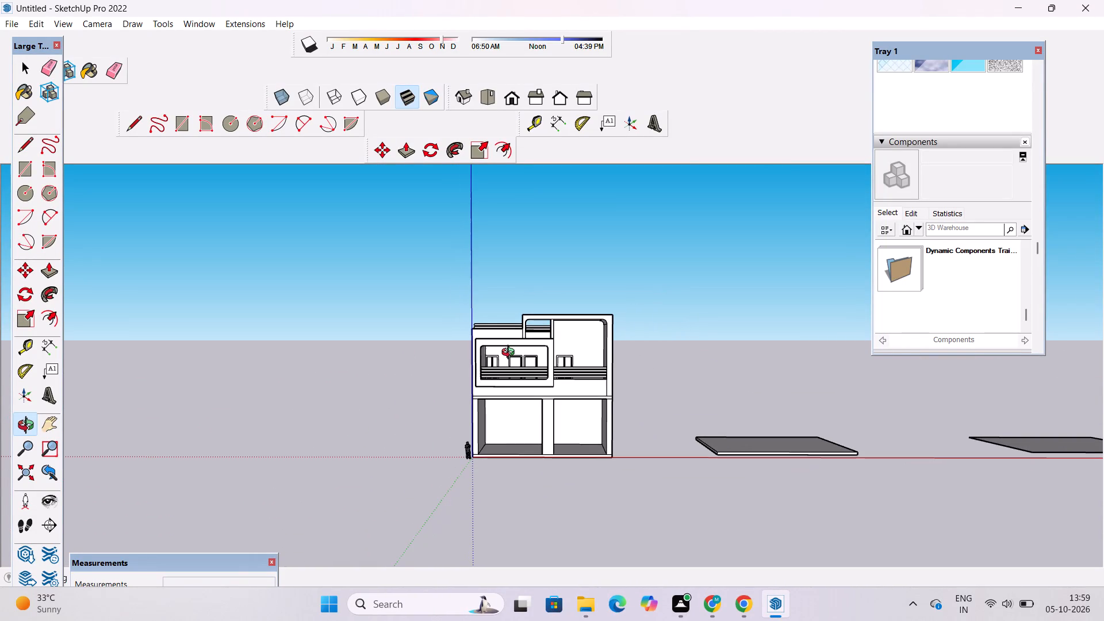
scroll(511, 354, down, 2)
drag(509, 359, 530, 383)
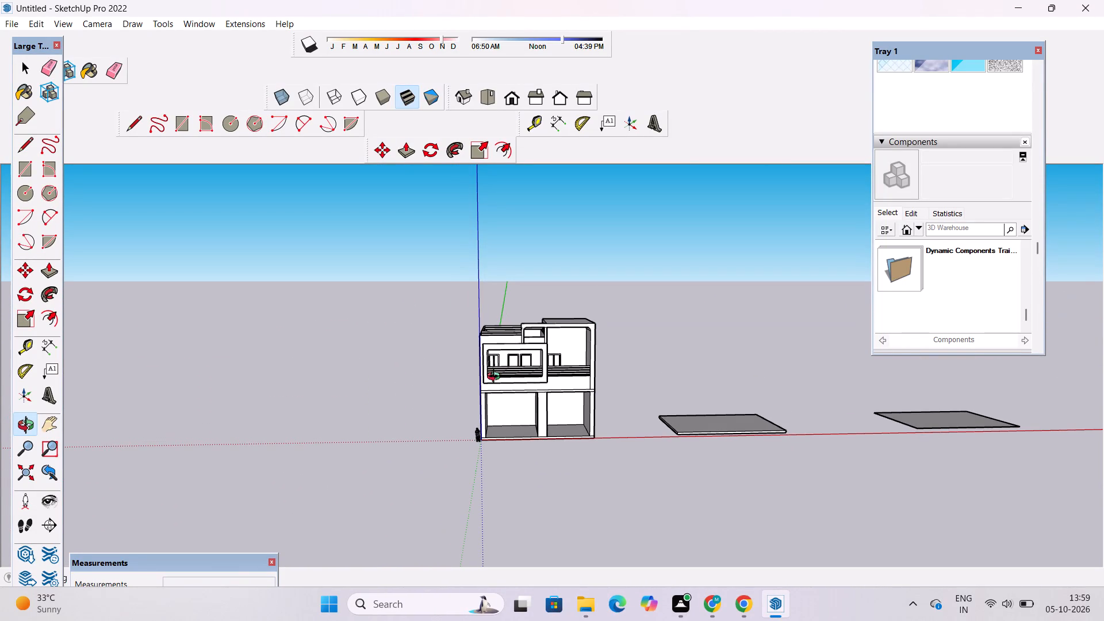
drag(456, 371, 485, 379)
scroll(484, 372, down, 1)
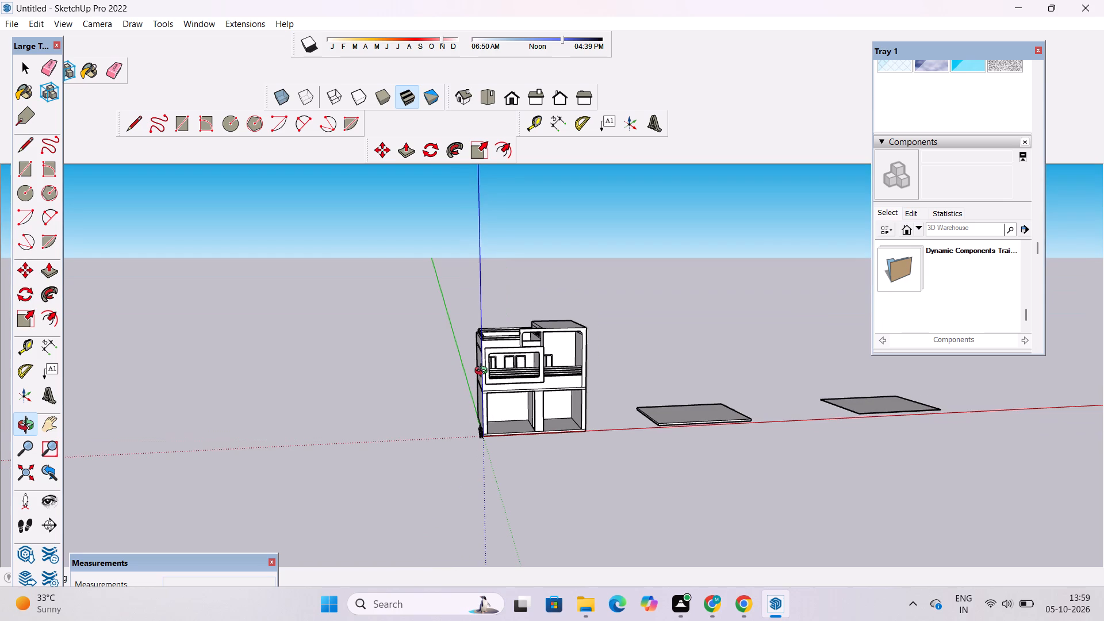
shift+click(466, 370)
scroll(395, 371, down, 8)
scroll(392, 370, up, 4)
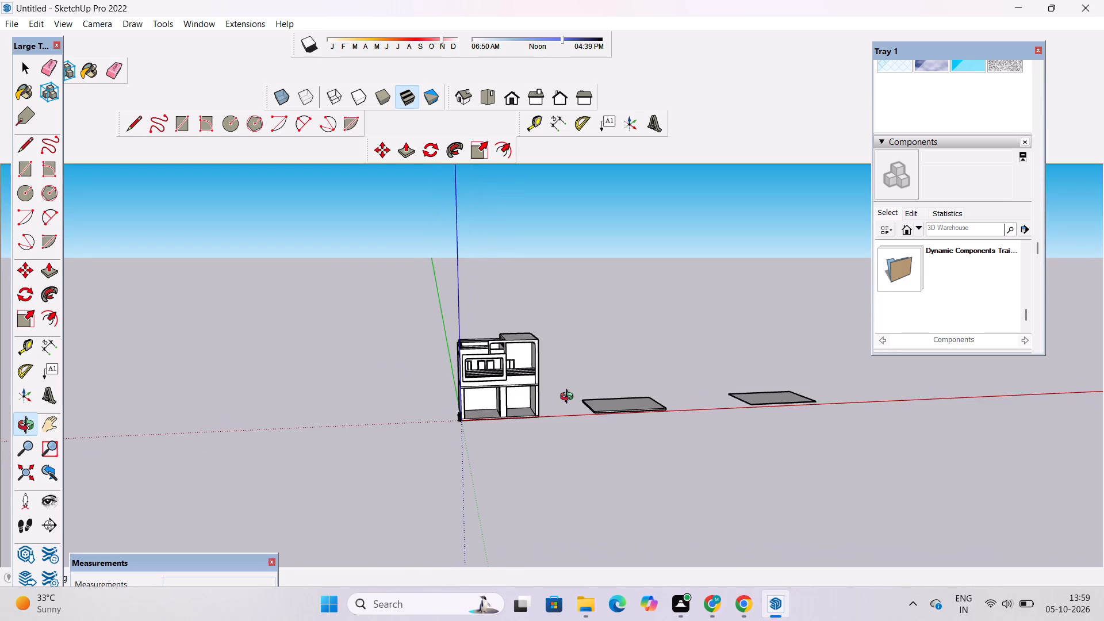
scroll(511, 367, up, 12)
shift+drag(518, 375, 451, 385)
drag(443, 389, 600, 430)
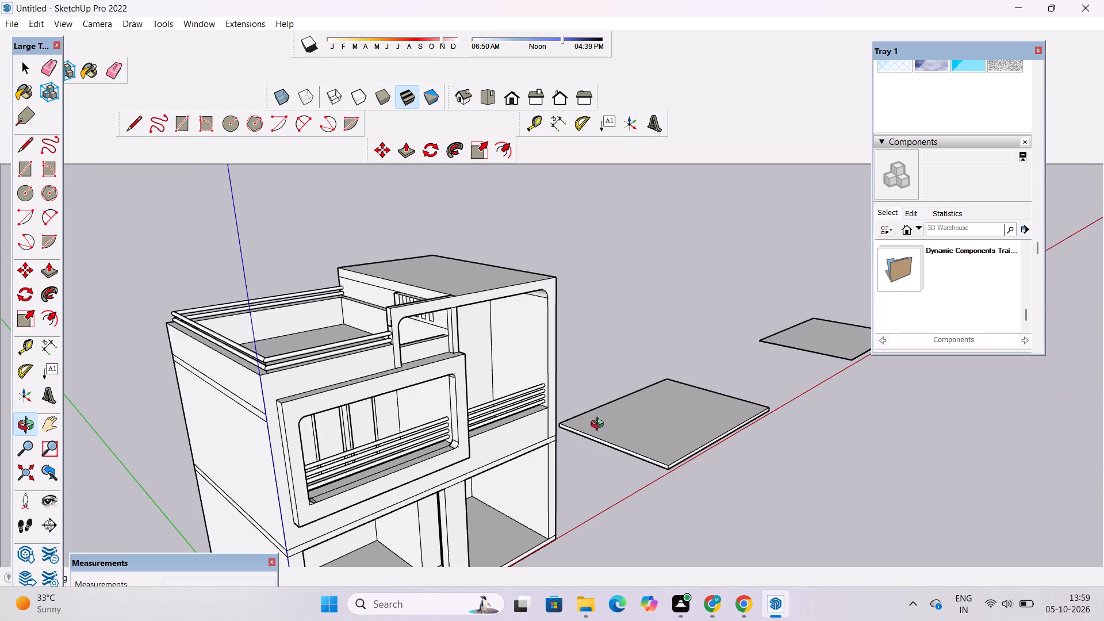
scroll(594, 411, down, 6)
drag(639, 417, 576, 423)
scroll(569, 414, down, 4)
scroll(536, 488, up, 4)
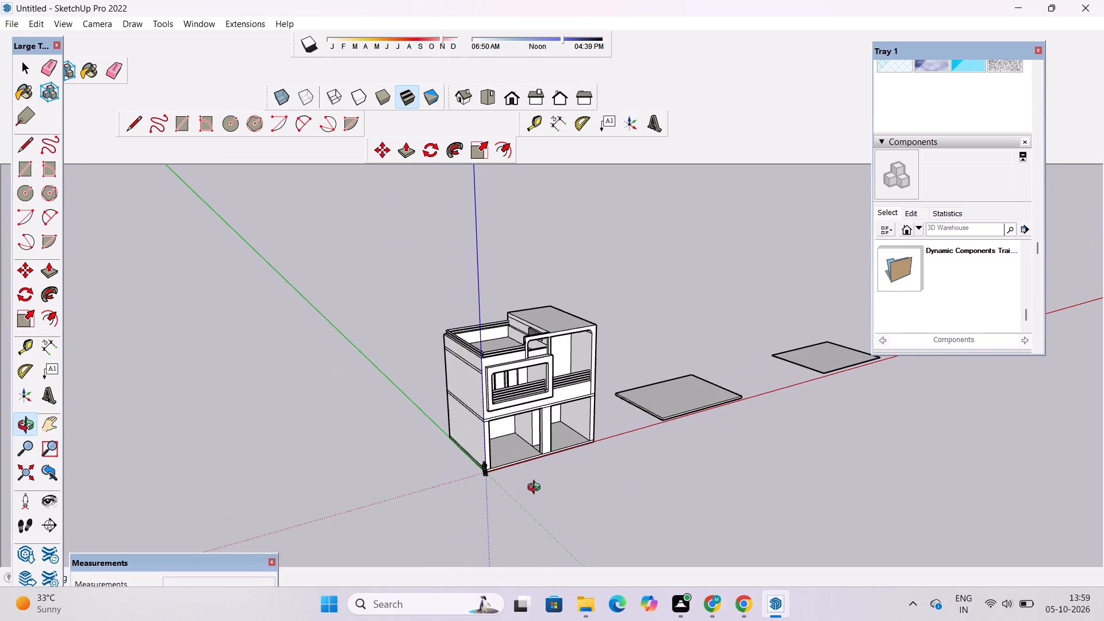
scroll(536, 489, down, 2)
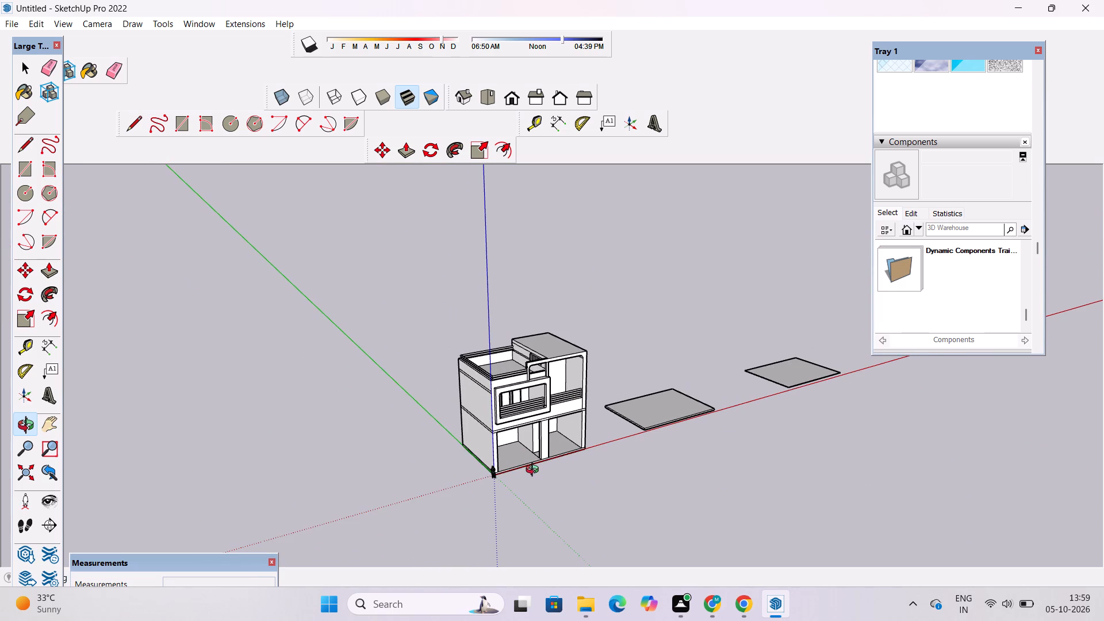
scroll(535, 471, up, 3)
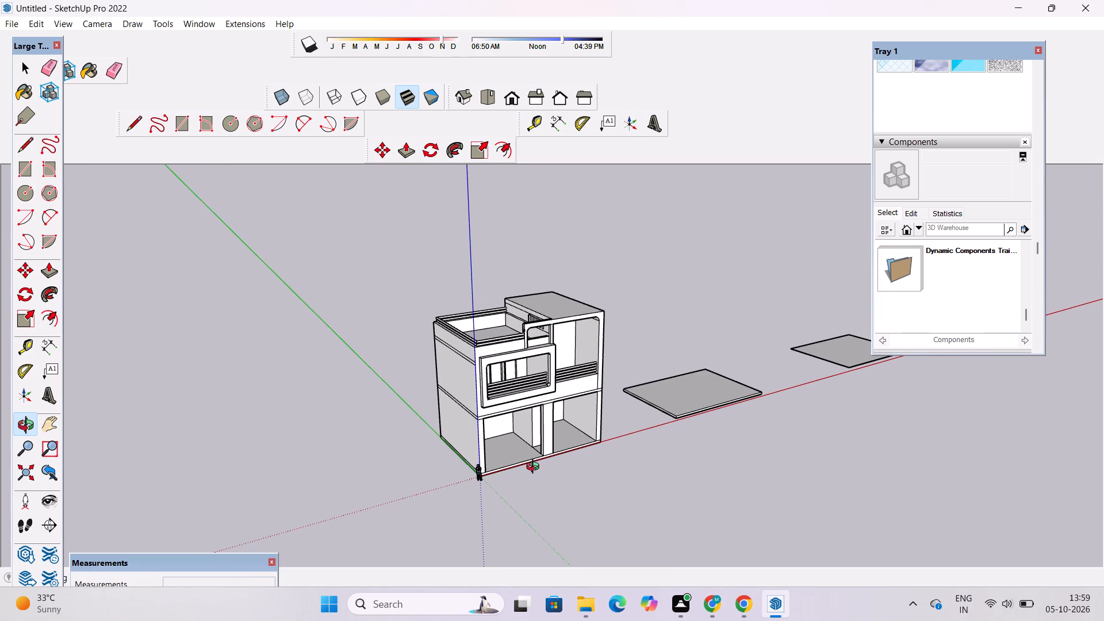
scroll(536, 466, down, 2)
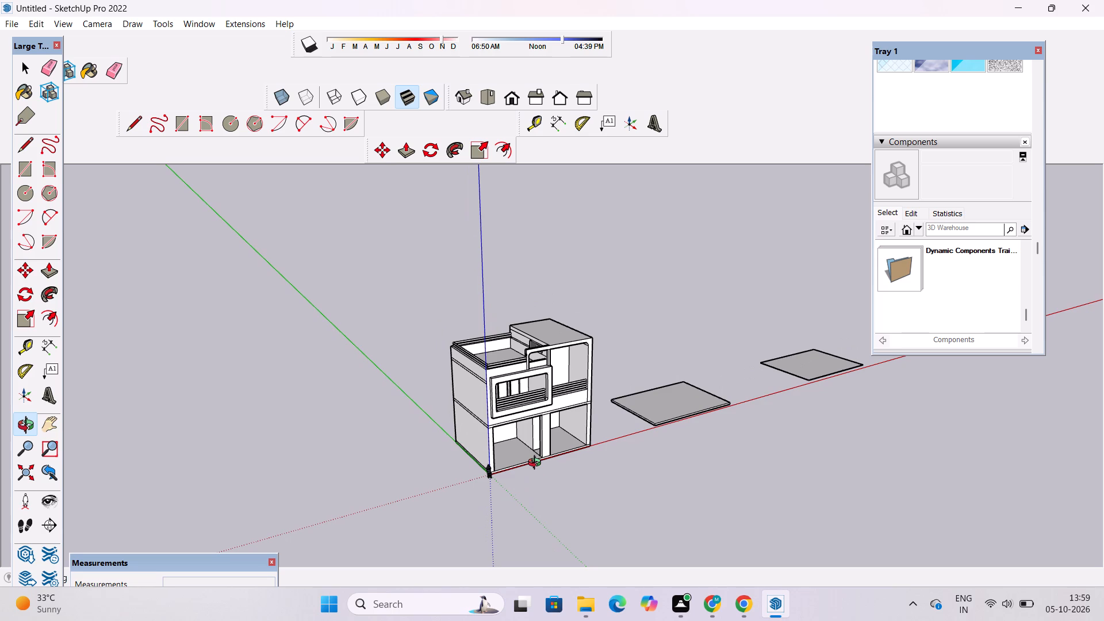
scroll(534, 444, down, 2)
drag(561, 459, 513, 501)
scroll(509, 457, up, 3)
drag(598, 444, 599, 443)
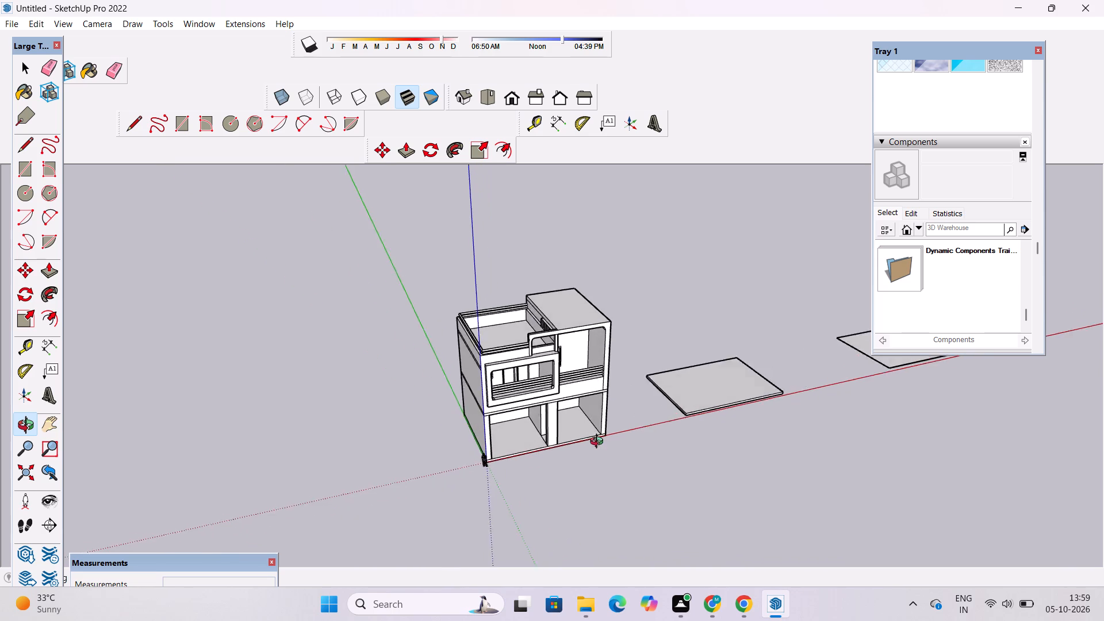
drag(599, 443, 563, 426)
drag(583, 444, 537, 427)
shift+drag(536, 427, 578, 436)
drag(583, 439, 539, 448)
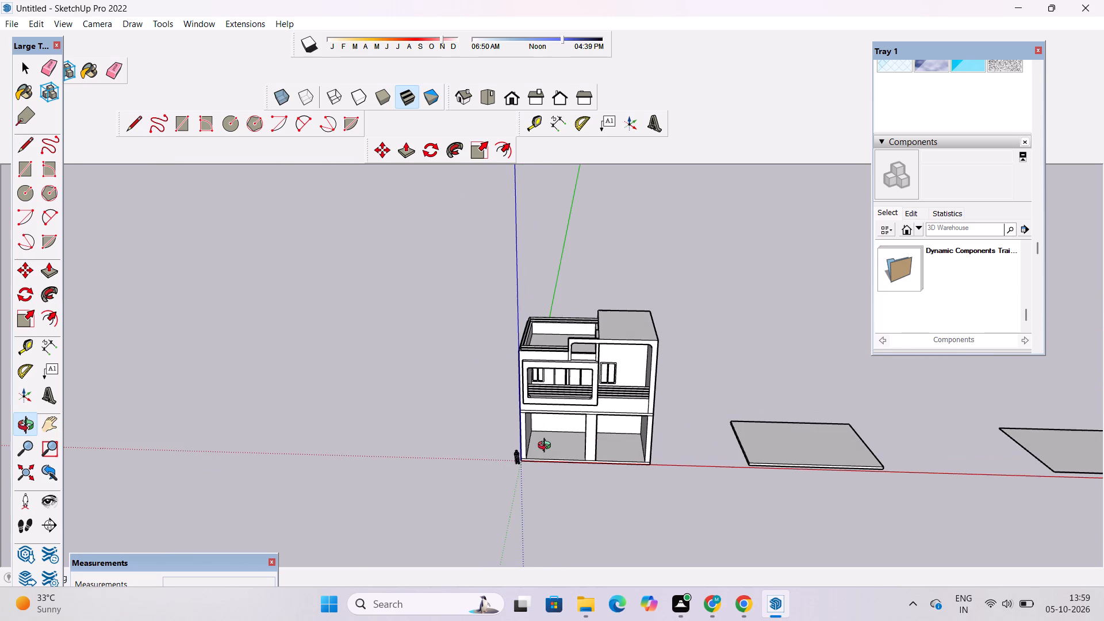
drag(509, 469, 639, 483)
shift+drag(644, 482, 602, 411)
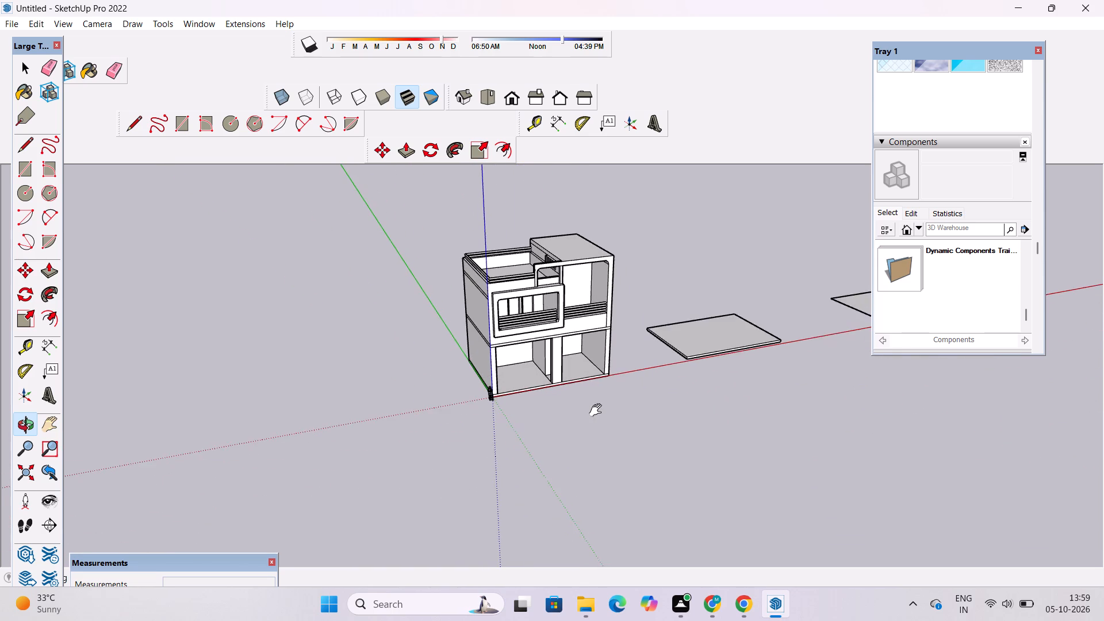
scroll(597, 411, up, 2)
scroll(529, 233, up, 6)
shift+drag(549, 279, 630, 329)
drag(585, 355, 614, 368)
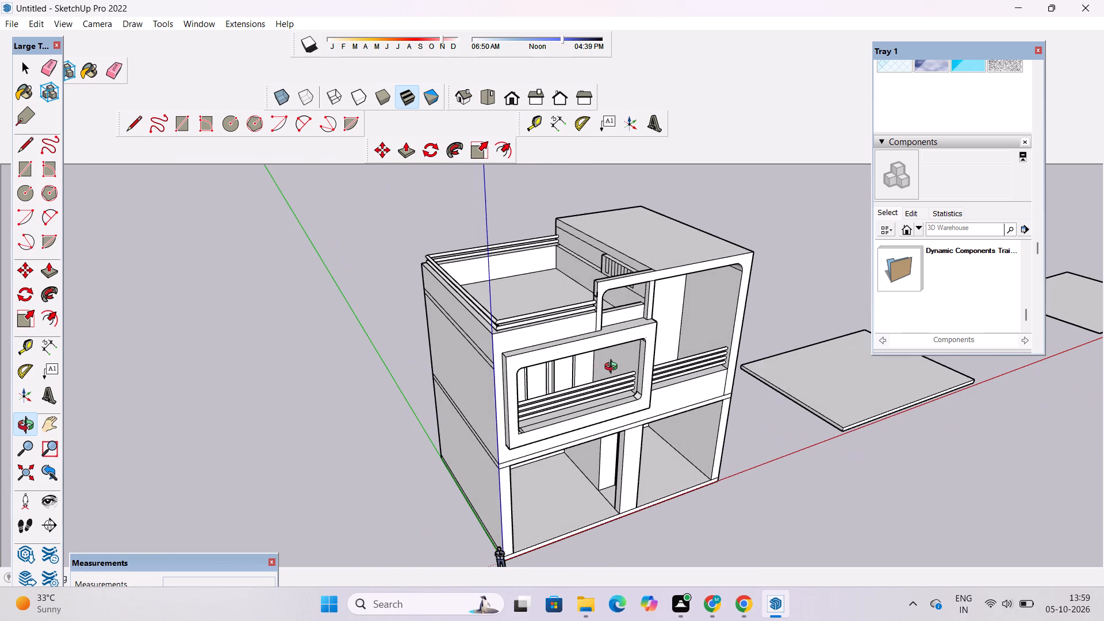
scroll(614, 368, down, 1)
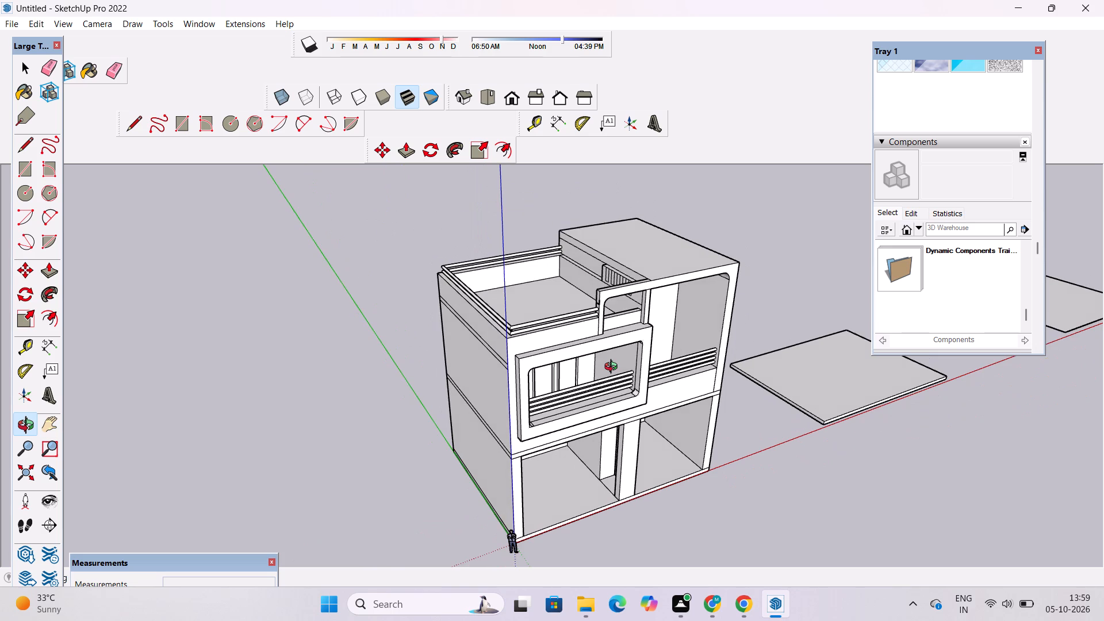
scroll(599, 370, down, 3)
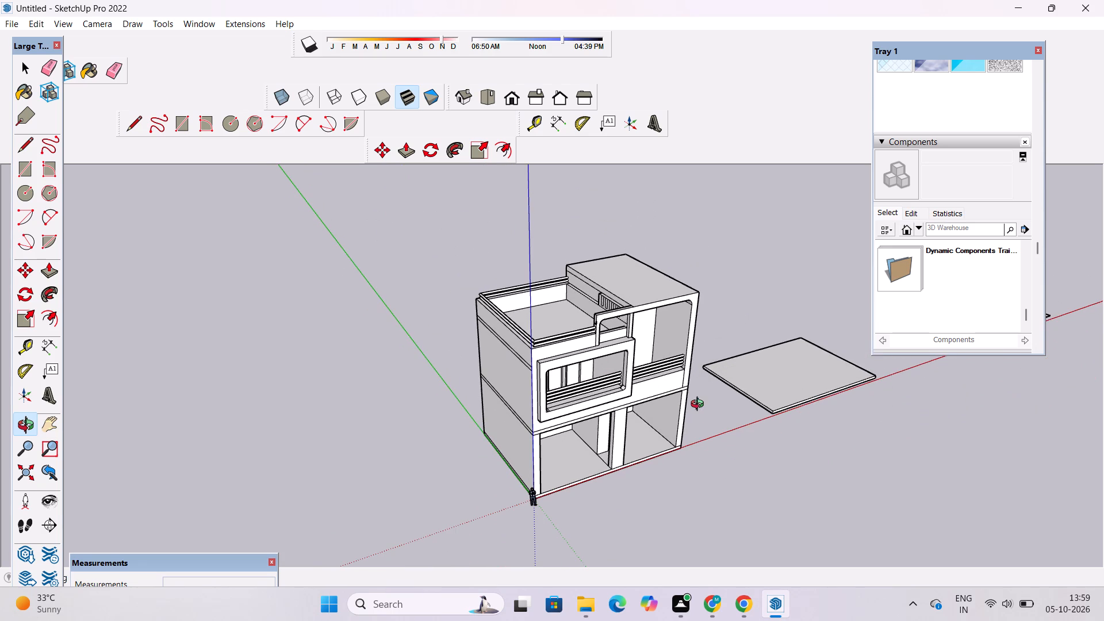
shift+drag(700, 405, 668, 405)
drag(668, 405, 632, 378)
scroll(628, 377, down, 1)
shift+drag(621, 392, 619, 358)
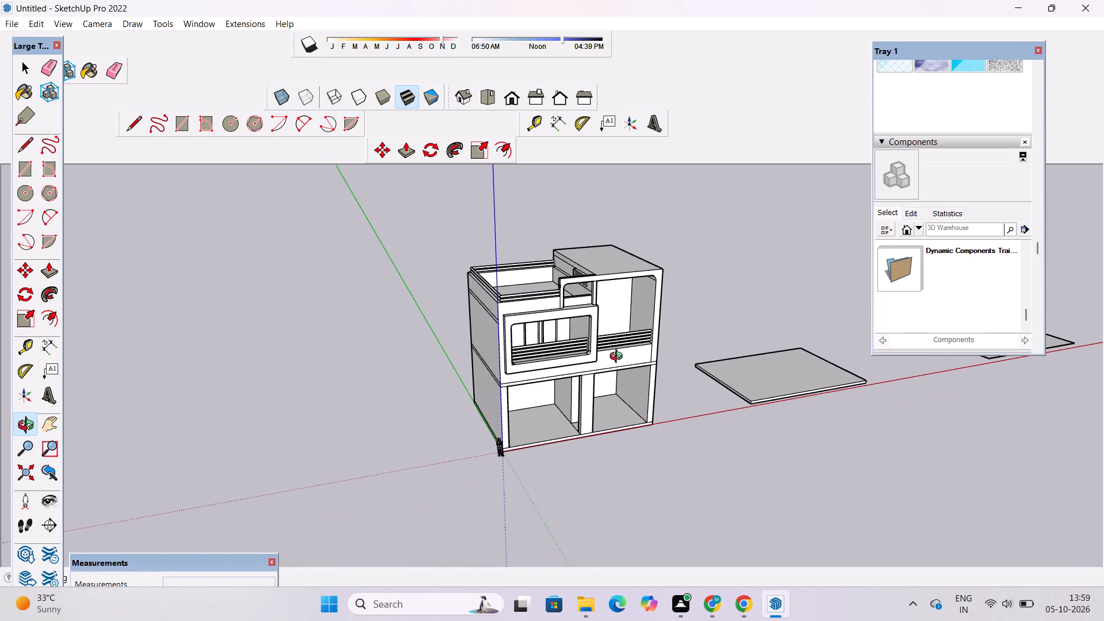
scroll(619, 358, down, 6)
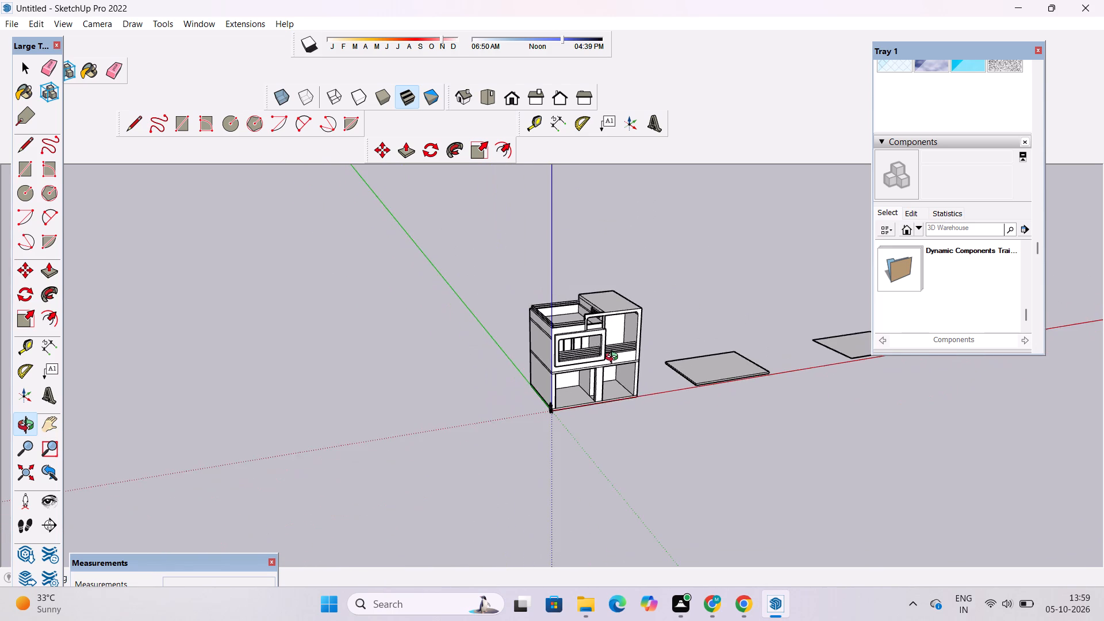
scroll(602, 371, up, 10)
drag(609, 354, 519, 236)
scroll(519, 236, down, 5)
drag(515, 294, 515, 301)
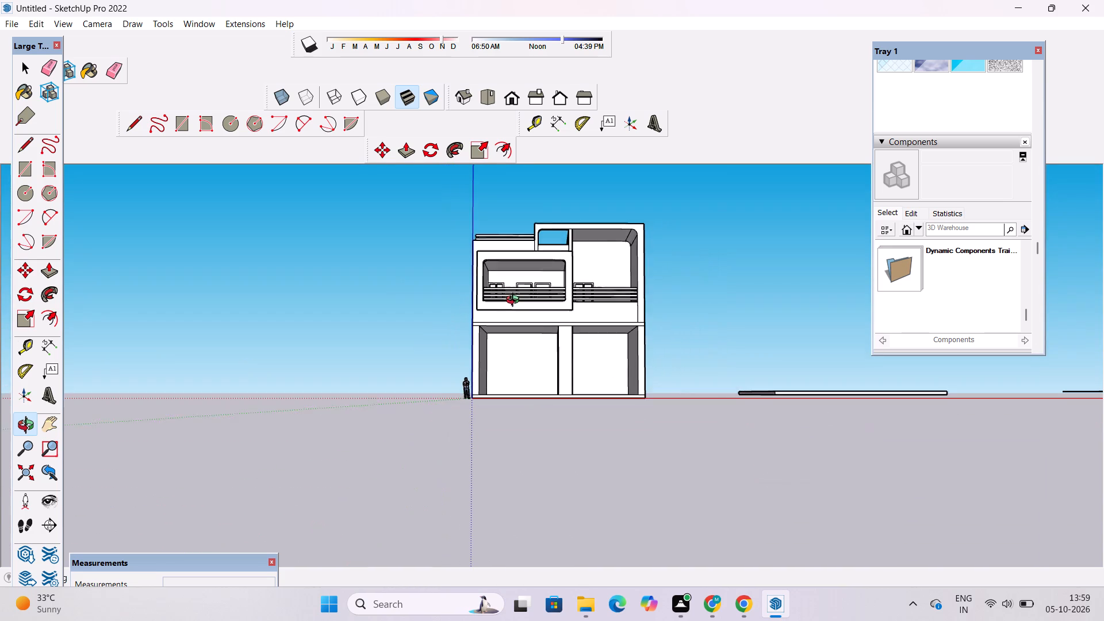
drag(515, 301, 516, 302)
scroll(516, 302, down, 3)
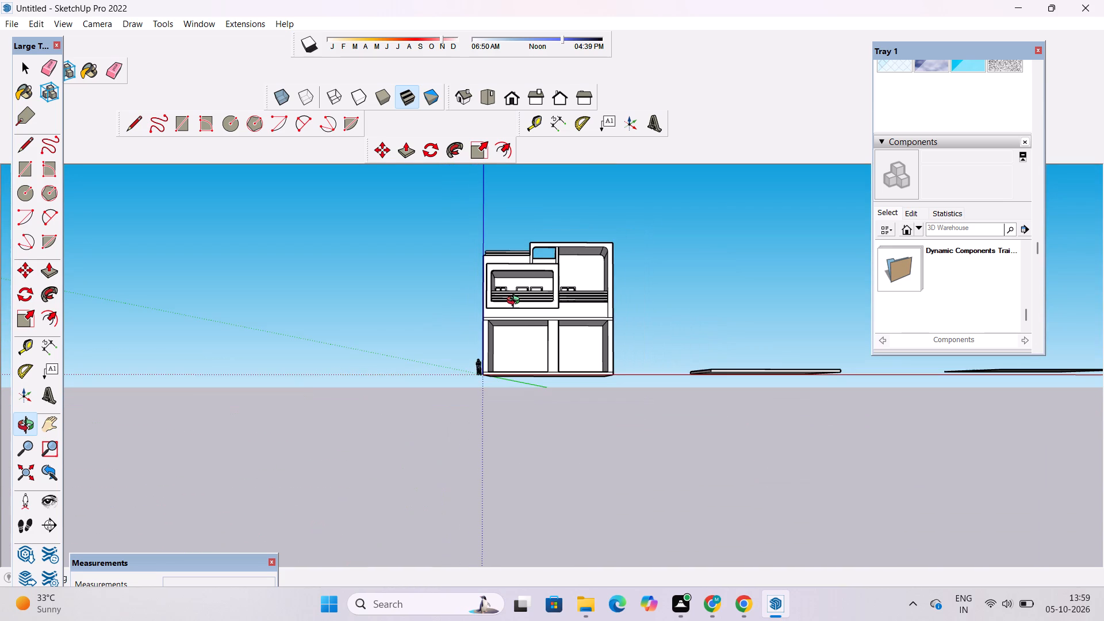
scroll(516, 302, down, 5)
Push/Pull the front edge face of the ground-floor slab outward by 7' to extend the floor beyond the front walls.
drag(535, 293, 526, 419)
scroll(484, 335, up, 5)
drag(492, 345, 672, 437)
scroll(632, 418, up, 5)
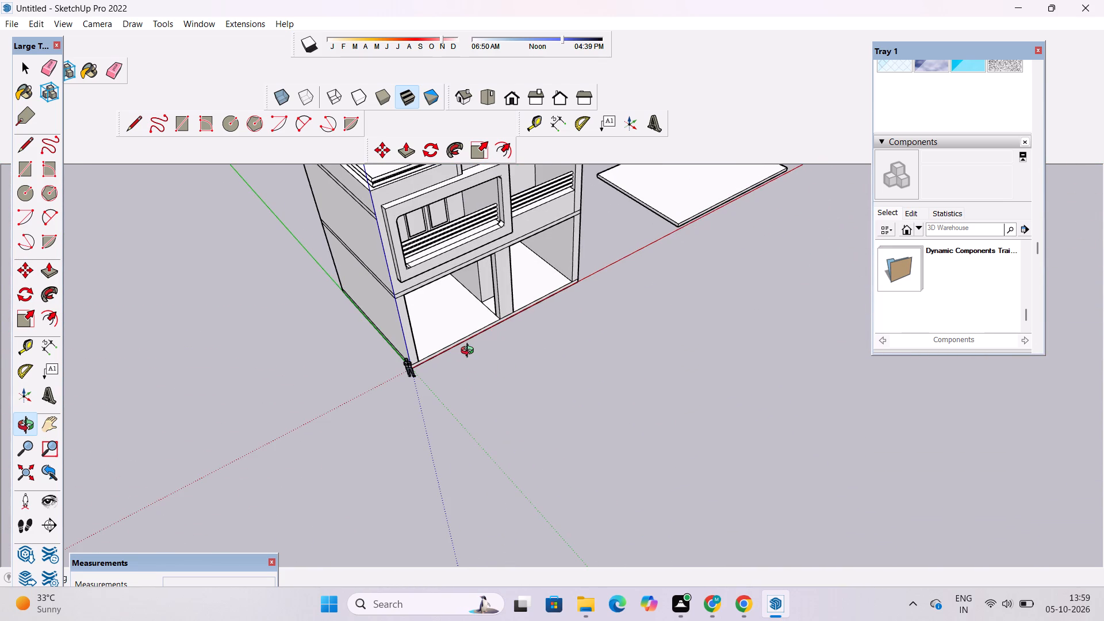
shift+drag(470, 352, 525, 390)
scroll(509, 402, up, 5)
drag(540, 412, 485, 399)
shift+drag(483, 397, 431, 390)
shift+drag(430, 390, 509, 396)
scroll(524, 379, up, 2)
shift+drag(520, 370, 478, 374)
drag(478, 374, 501, 371)
scroll(505, 377, up, 4)
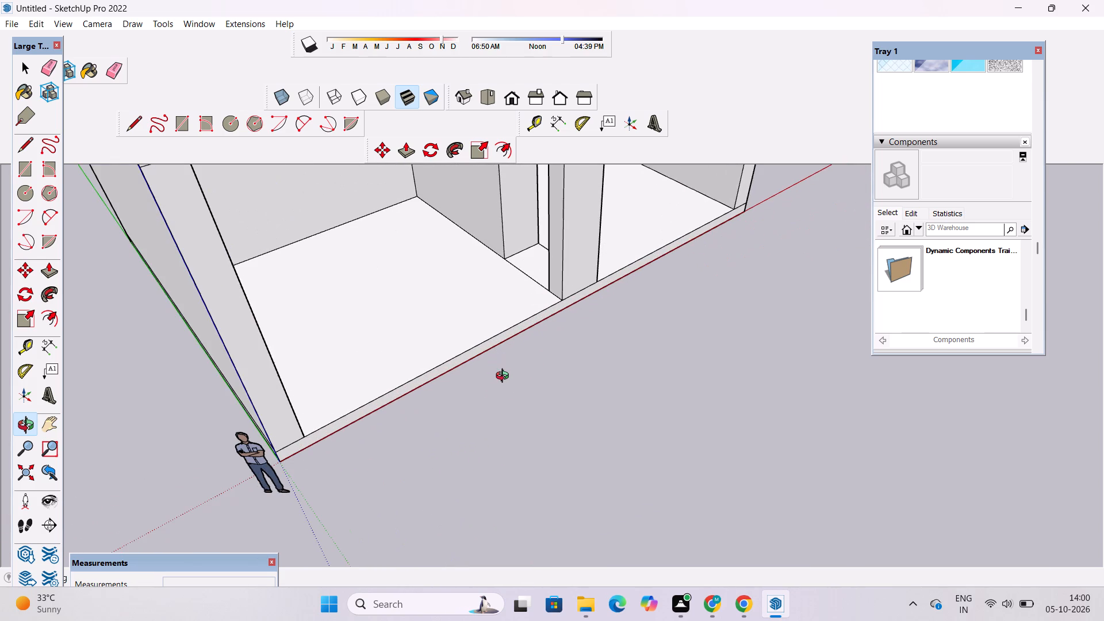
drag(505, 379, 488, 343)
key(p)
scroll(496, 328, up, 1)
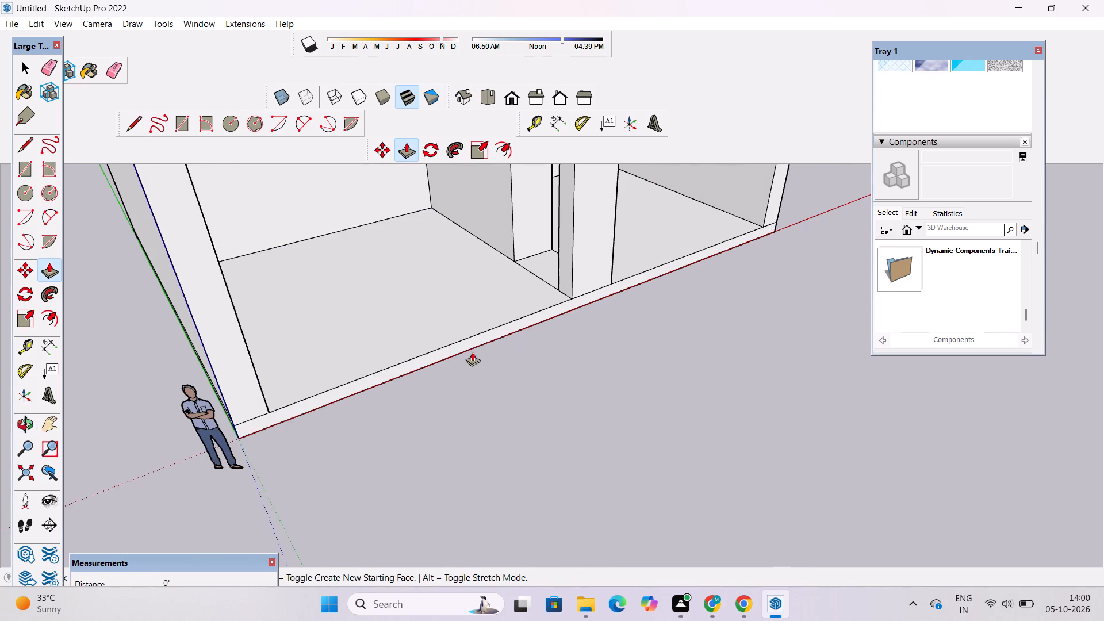
click(470, 337)
scroll(480, 345, down, 9)
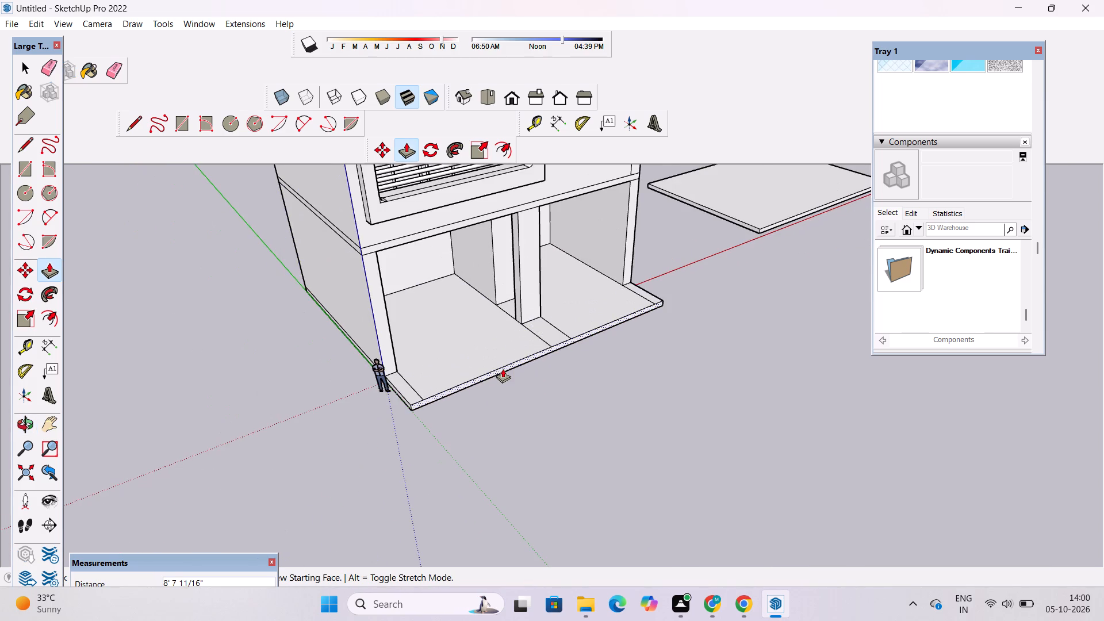
scroll(503, 369, up, 3)
scroll(503, 369, down, 3)
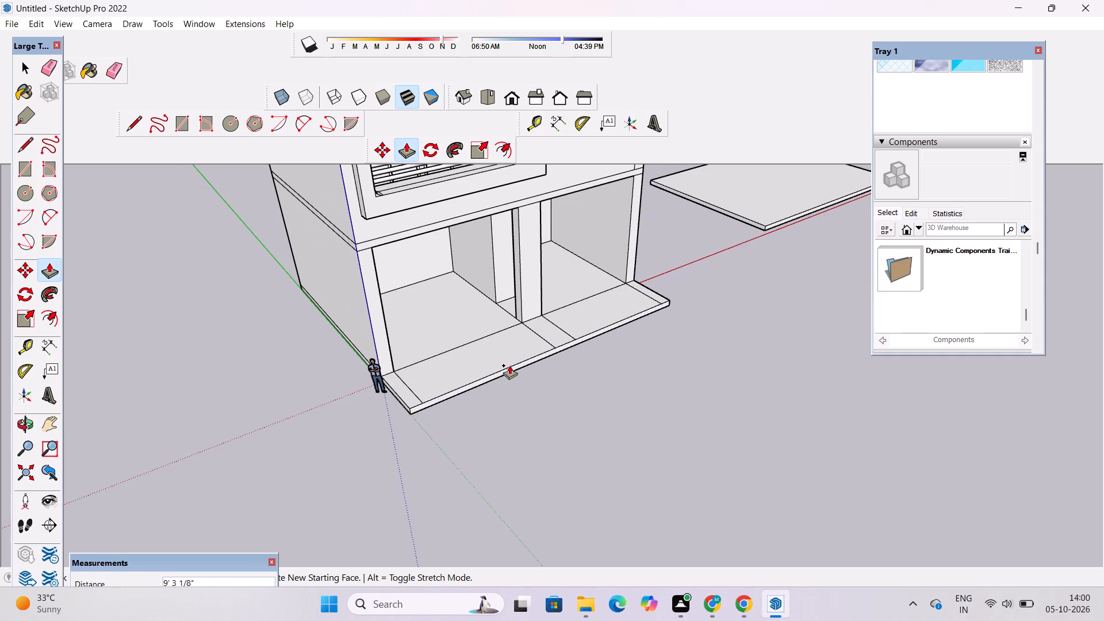
text(7')
key(Return)
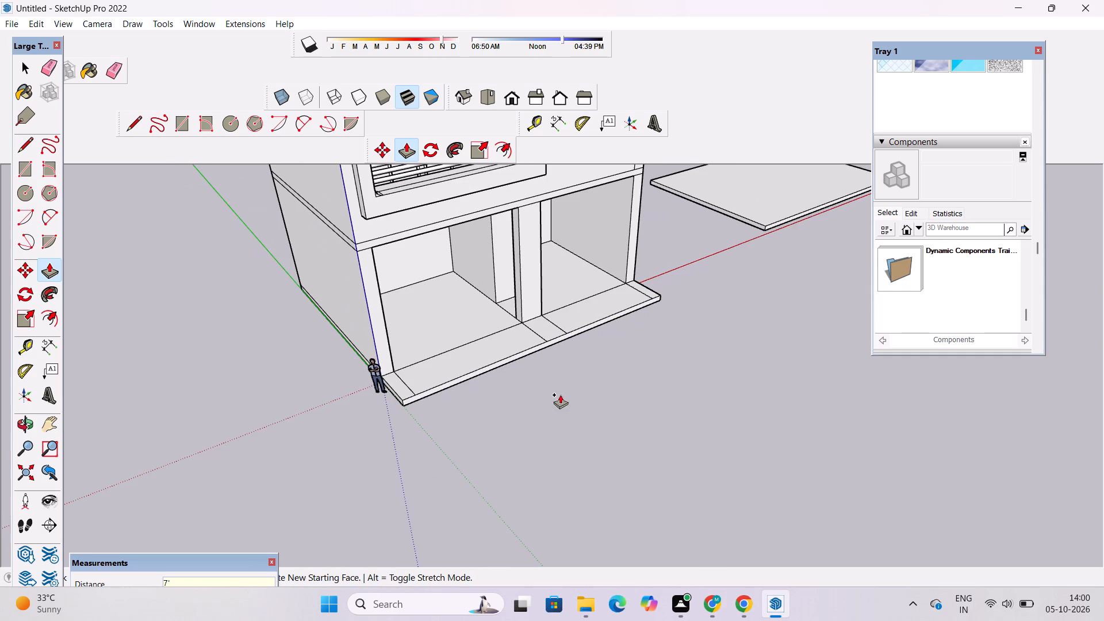
Push/Pull the narrow end strip of the slab extension, beside the standing figure at the origin corner, up 9' as a side wall.
key(o)
scroll(538, 361, up, 5)
drag(601, 372, 462, 413)
shift+drag(377, 404, 459, 408)
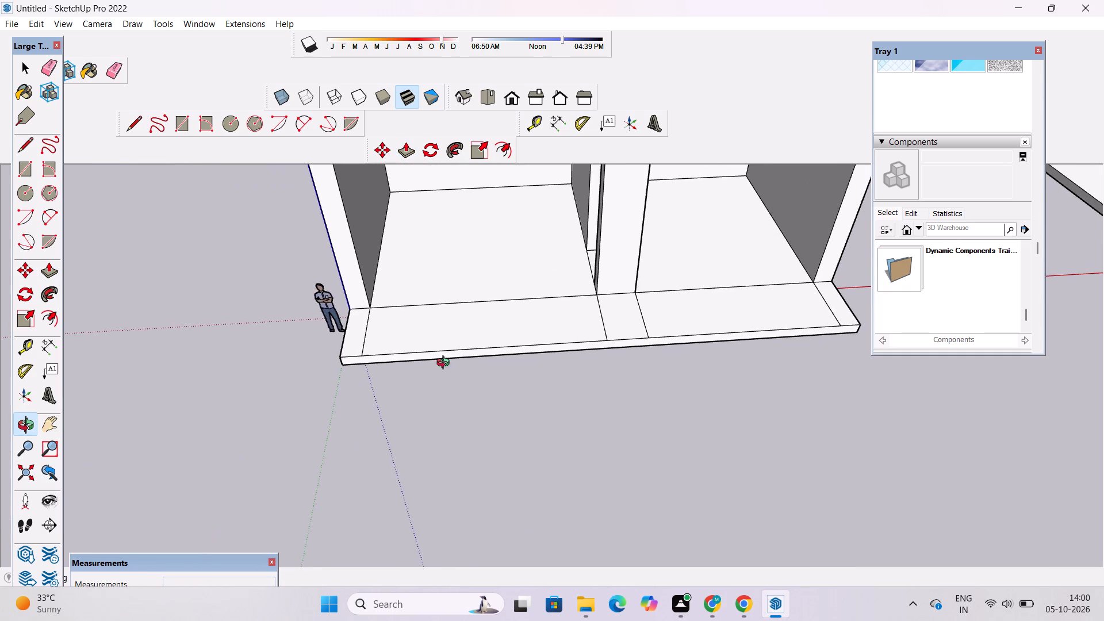
scroll(427, 343, down, 4)
shift+drag(428, 344, 439, 397)
scroll(398, 396, up, 3)
drag(394, 397, 428, 376)
drag(442, 408, 430, 393)
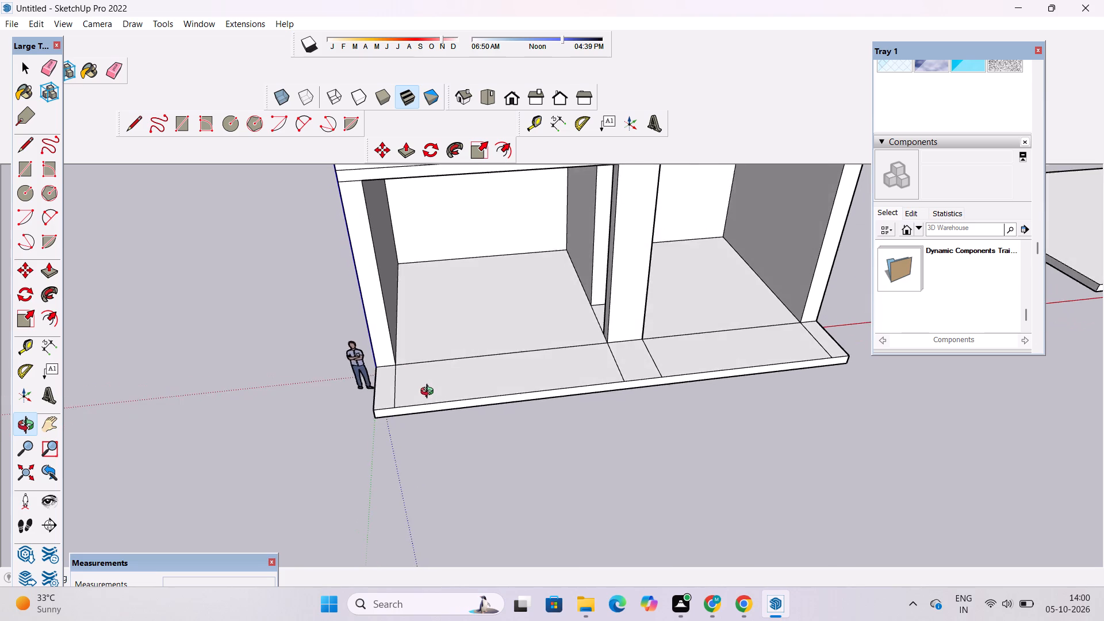
drag(430, 393, 430, 394)
scroll(429, 379, down, 5)
drag(439, 390, 407, 403)
shift+drag(405, 403, 431, 474)
scroll(430, 459, up, 4)
drag(430, 454, 520, 445)
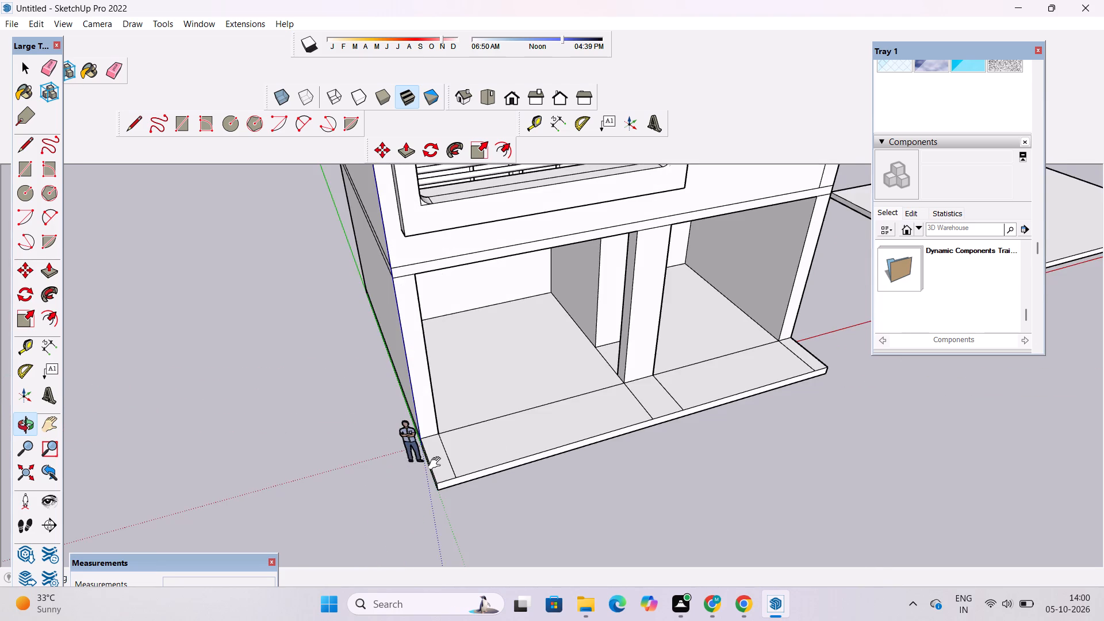
shift+drag(437, 463, 462, 454)
shift+drag(462, 454, 446, 454)
shift+drag(446, 454, 519, 438)
scroll(461, 477, up, 3)
shift+drag(457, 474, 451, 471)
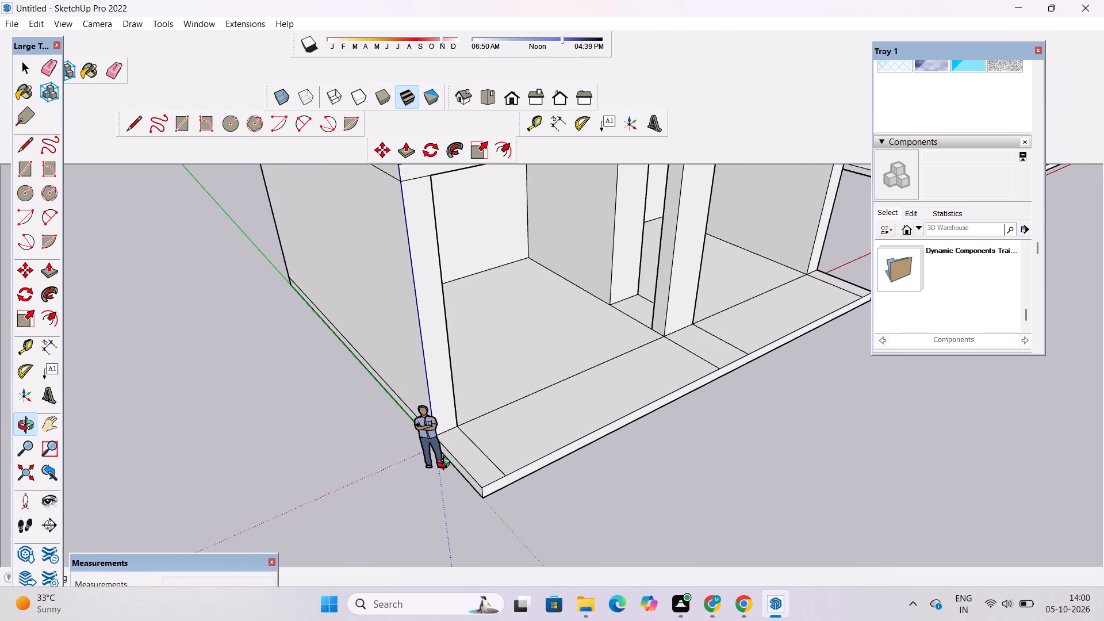
key(p)
scroll(447, 457, down, 3)
click(470, 468)
scroll(467, 436, down, 3)
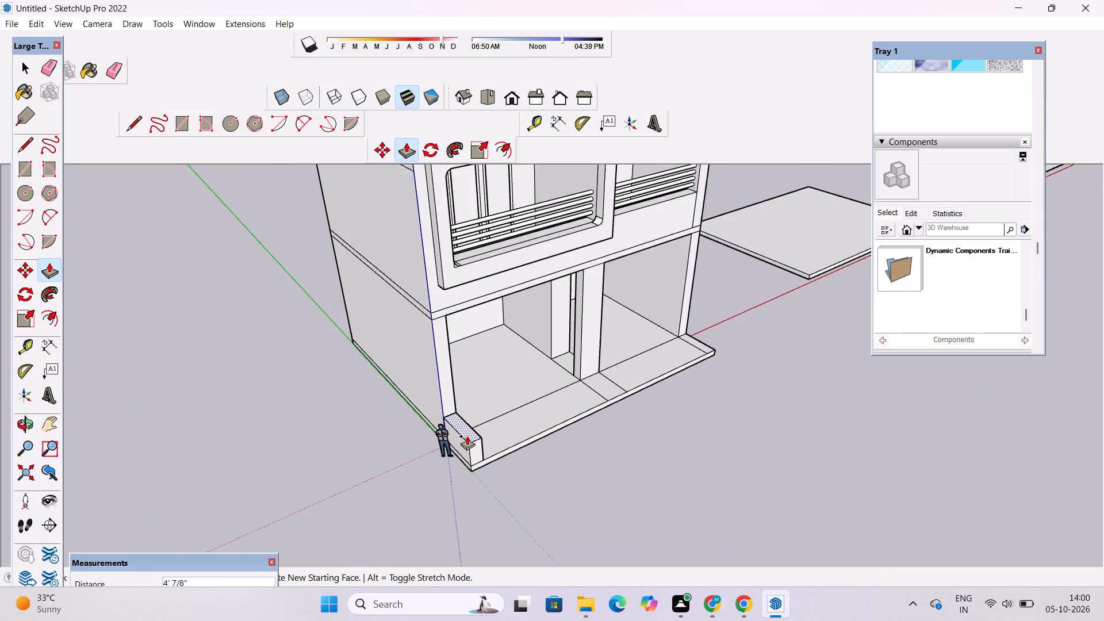
scroll(467, 436, down, 6)
scroll(458, 420, up, 4)
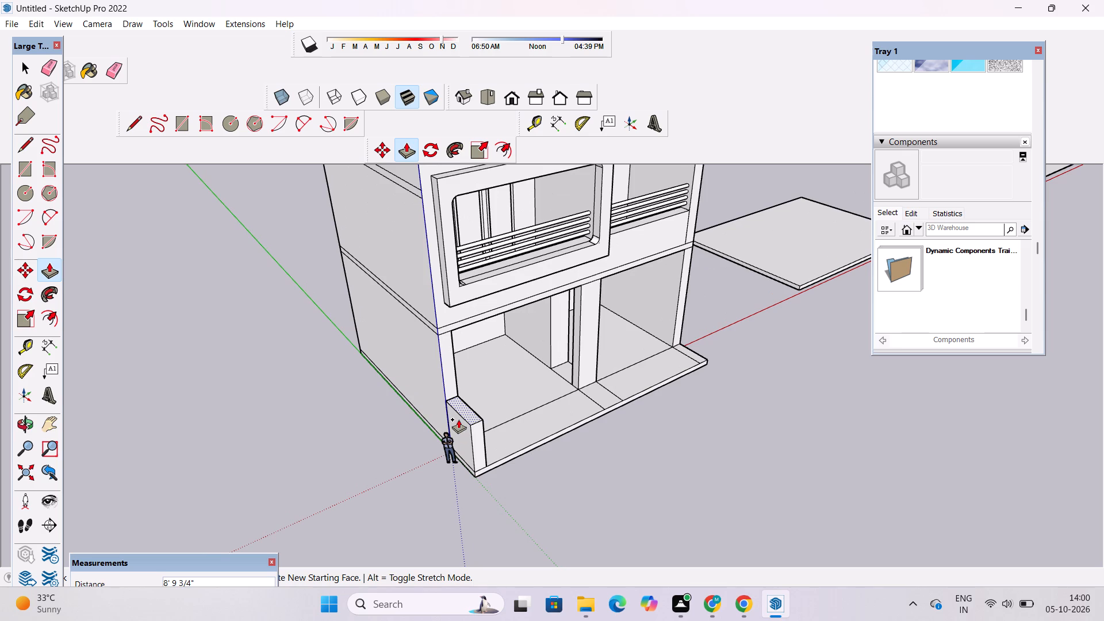
text(9')
key(Return)
key(o)
scroll(459, 424, down, 3)
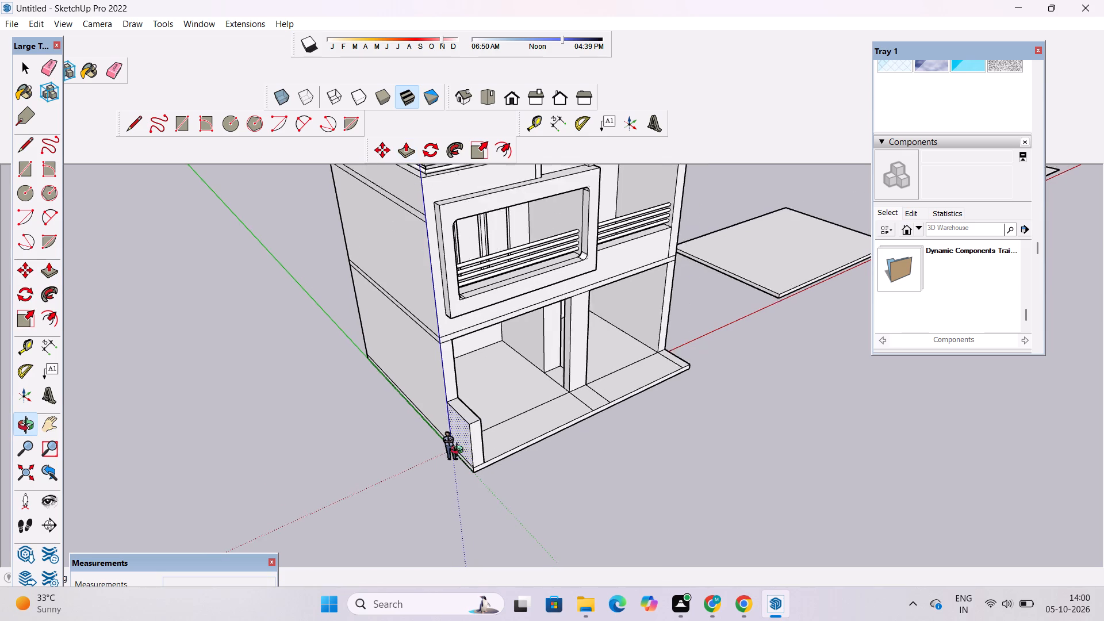
Push/Pull the top face of the low side wall beside the standing figure up by another 1'.
scroll(459, 451, down, 3)
drag(551, 491, 469, 352)
scroll(497, 403, up, 4)
drag(521, 405, 463, 361)
drag(462, 372, 419, 448)
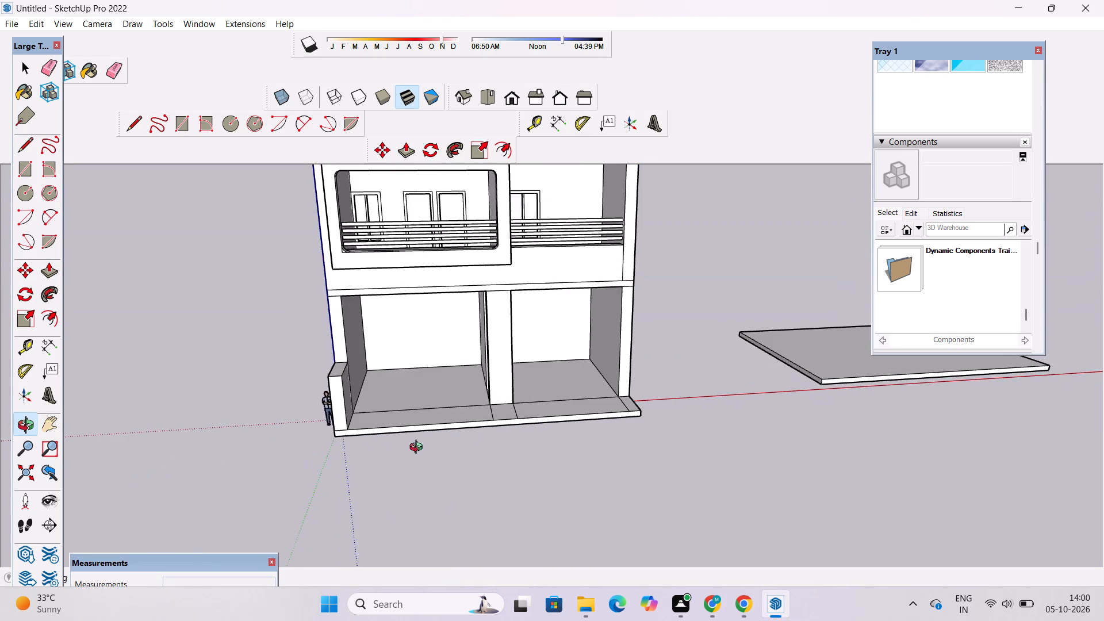
scroll(403, 420, up, 2)
shift+drag(416, 420, 409, 409)
scroll(409, 409, down, 4)
shift+drag(406, 415, 503, 425)
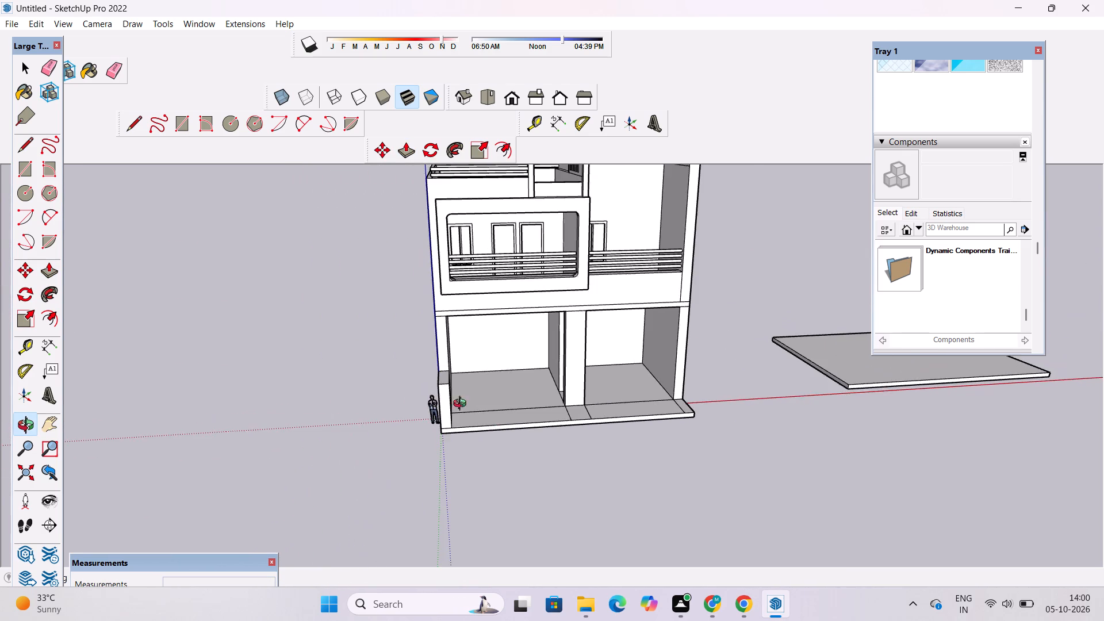
scroll(440, 388, up, 4)
drag(448, 400, 575, 408)
scroll(479, 415, up, 4)
shift+drag(477, 407, 435, 439)
drag(429, 439, 504, 434)
scroll(505, 428, up, 3)
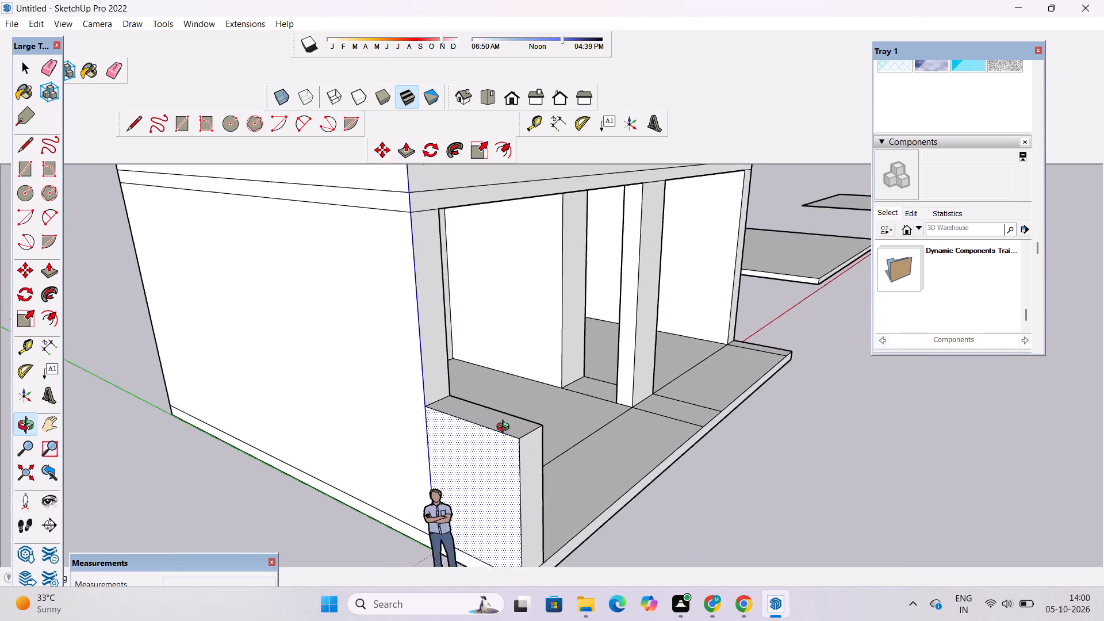
scroll(505, 428, up, 1)
key(p)
click(505, 425)
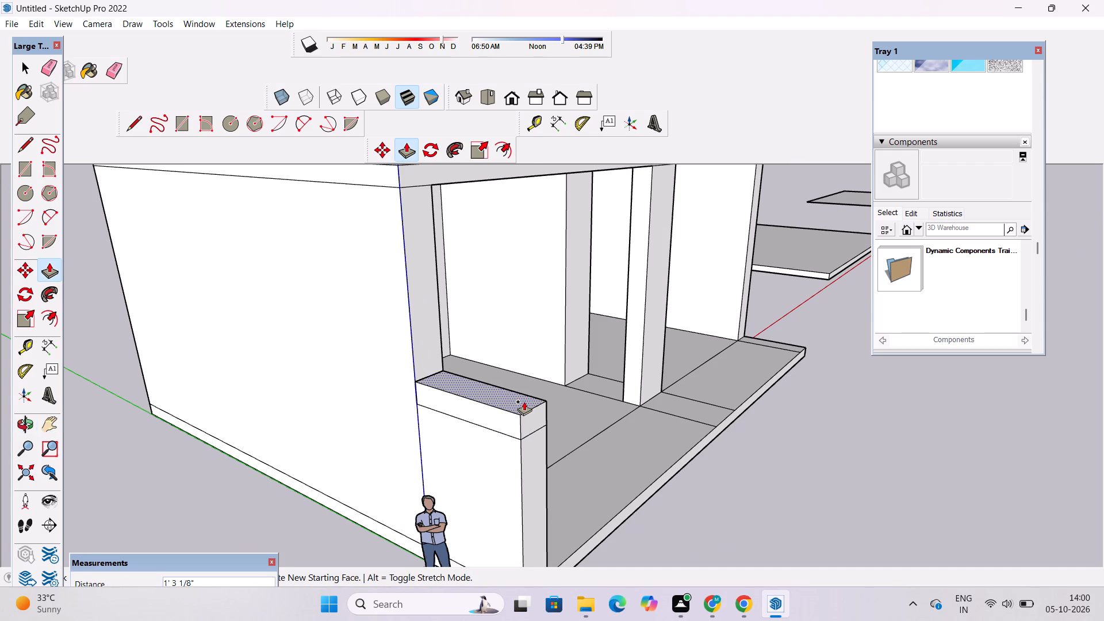
text(1')
key(Return)
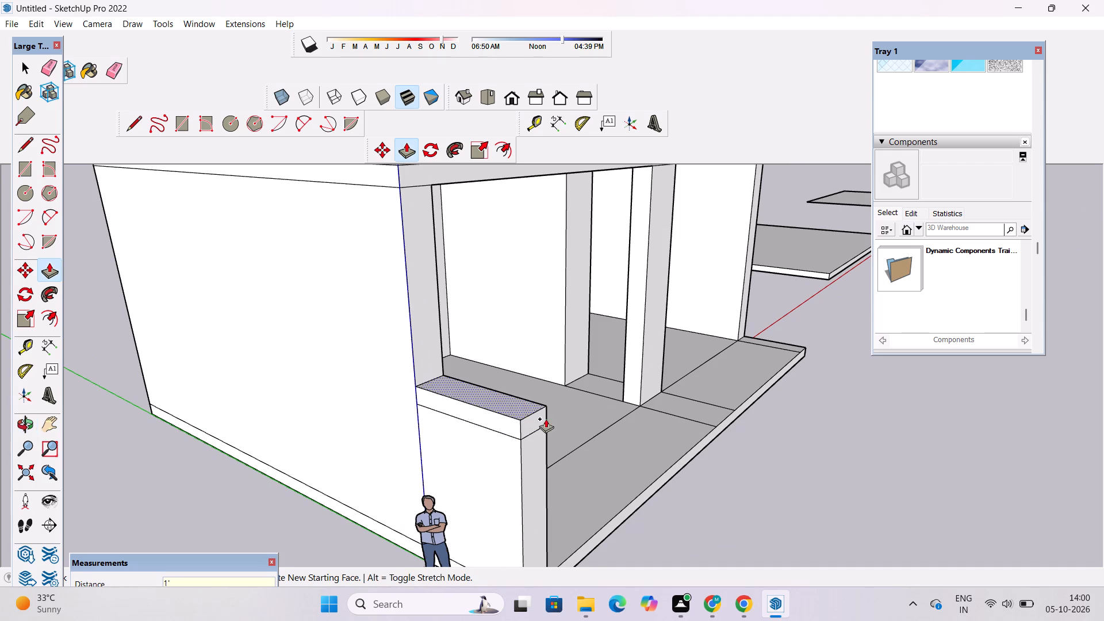
Examine the ground-floor slab extension from the front, including its central strip and the end strip opposite the side wall.
key(o)
scroll(539, 419, down, 6)
drag(696, 447, 574, 457)
scroll(596, 439, up, 2)
shift+drag(705, 429, 591, 428)
drag(611, 428, 395, 457)
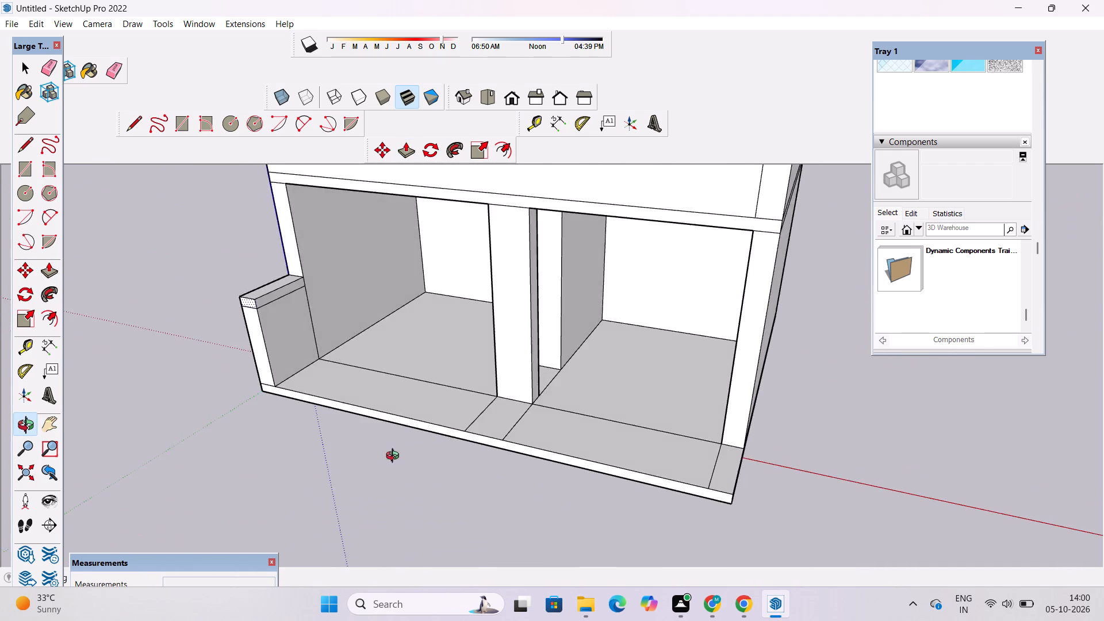
scroll(455, 444, down, 4)
shift+drag(450, 447, 545, 469)
drag(545, 469, 596, 474)
shift+drag(606, 473, 528, 478)
drag(528, 478, 554, 479)
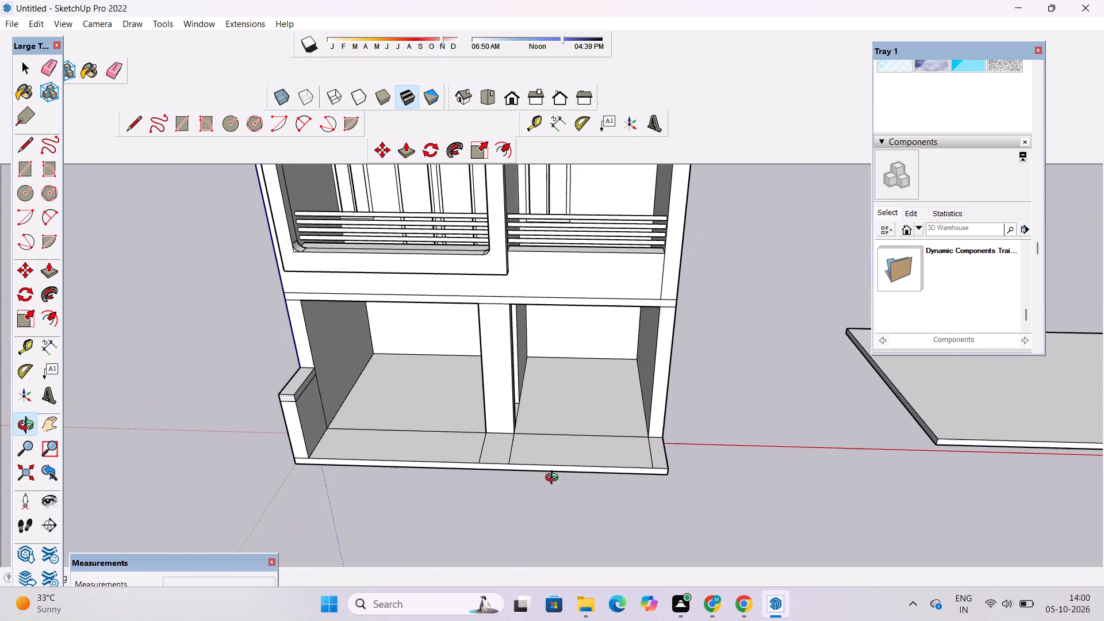
key(p)
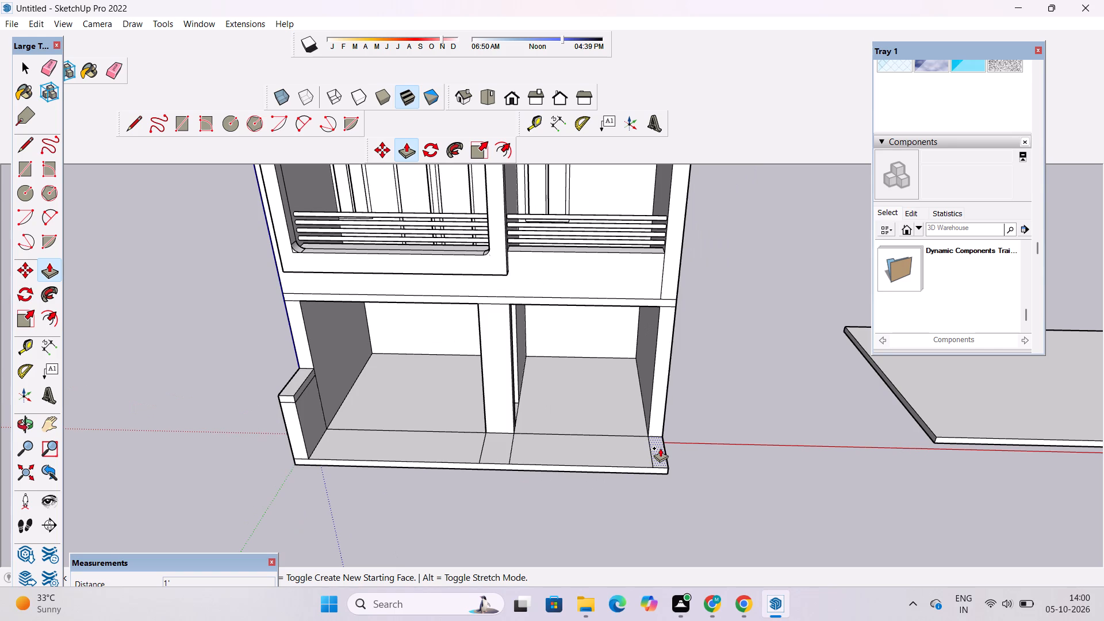
scroll(660, 447, down, 4)
scroll(665, 471, up, 2)
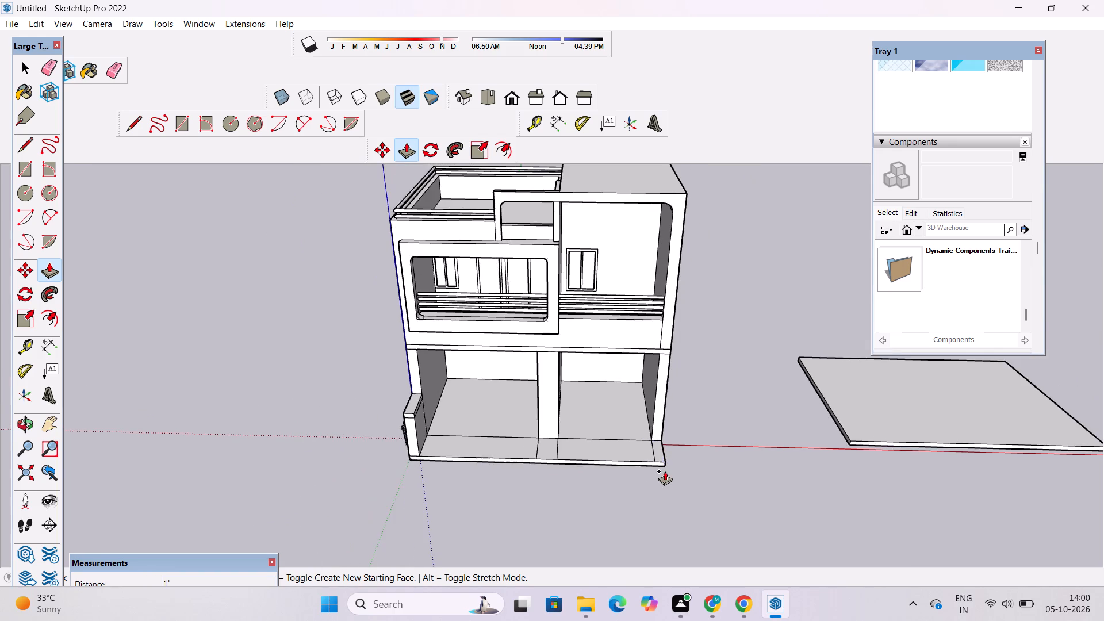
scroll(665, 471, up, 4)
scroll(692, 435, down, 1)
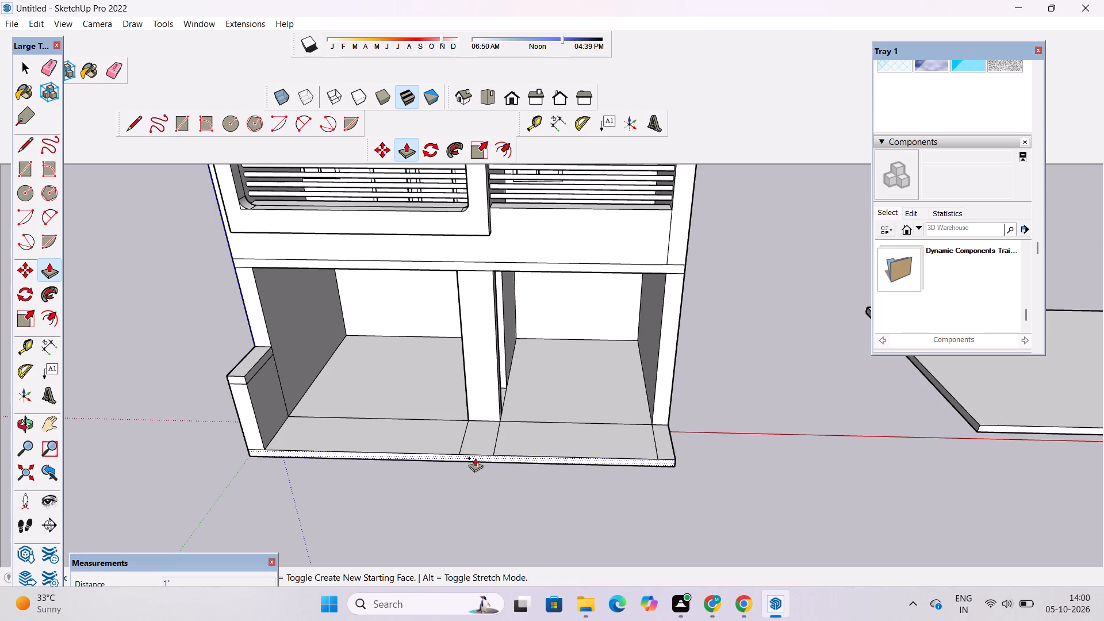
scroll(492, 465, down, 2)
scroll(549, 455, down, 1)
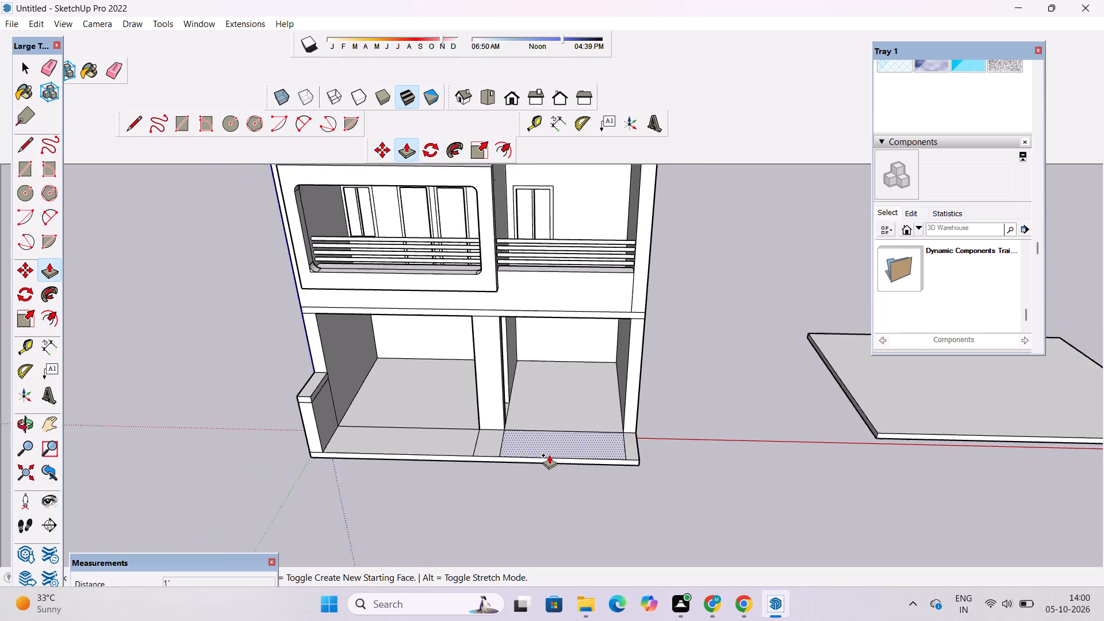
scroll(549, 455, down, 2)
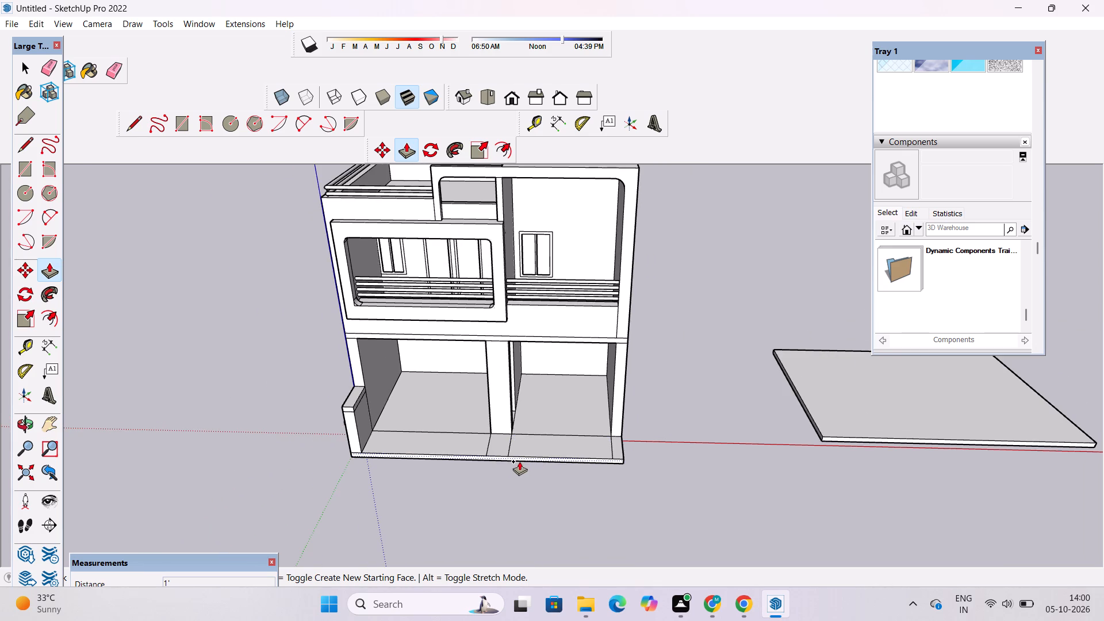
scroll(527, 455, down, 4)
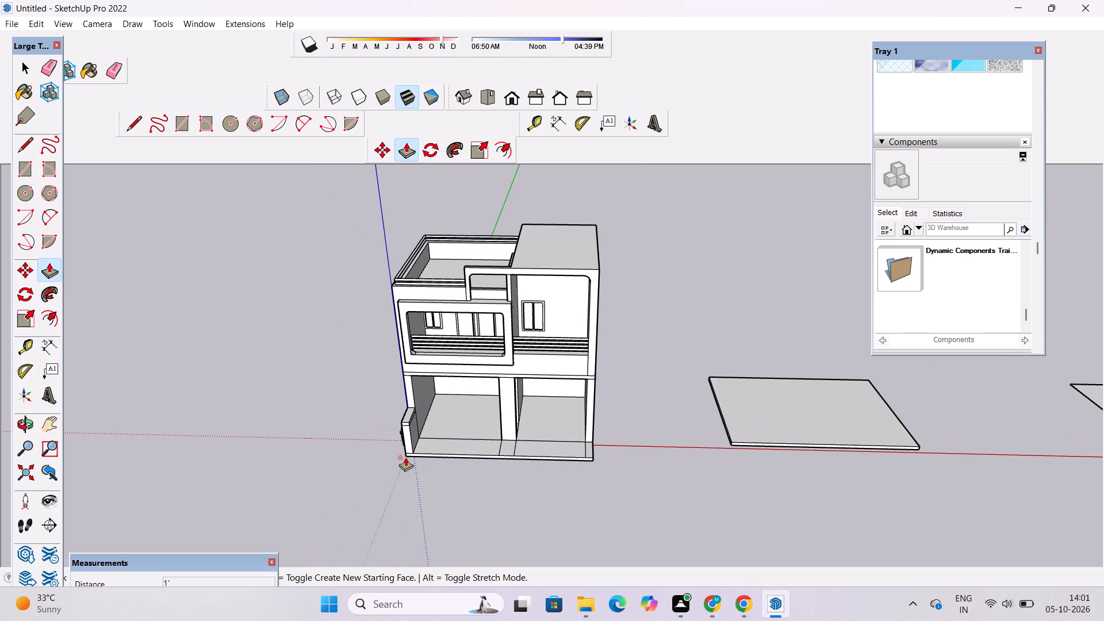
Draw a rectangle about 2' 3 1/2" square at the slab's front edge, against the central strip on the side-wall side.
key(o)
scroll(426, 456, up, 3)
shift+drag(448, 455, 576, 466)
drag(641, 453, 645, 486)
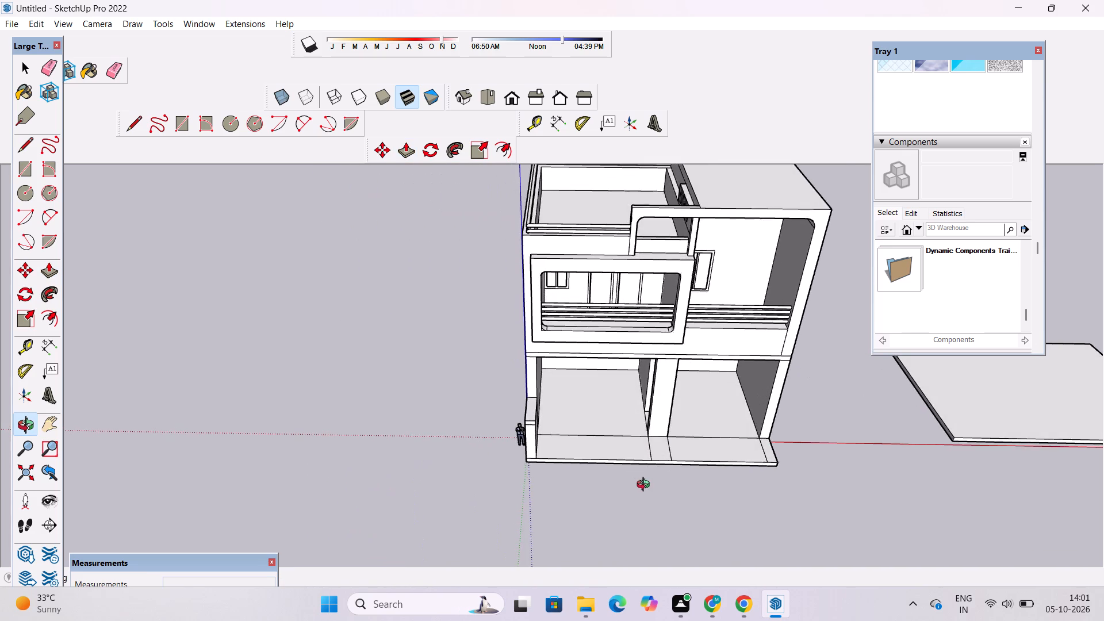
scroll(646, 486, up, 2)
shift+drag(646, 480, 624, 465)
drag(622, 463, 632, 489)
scroll(624, 483, up, 5)
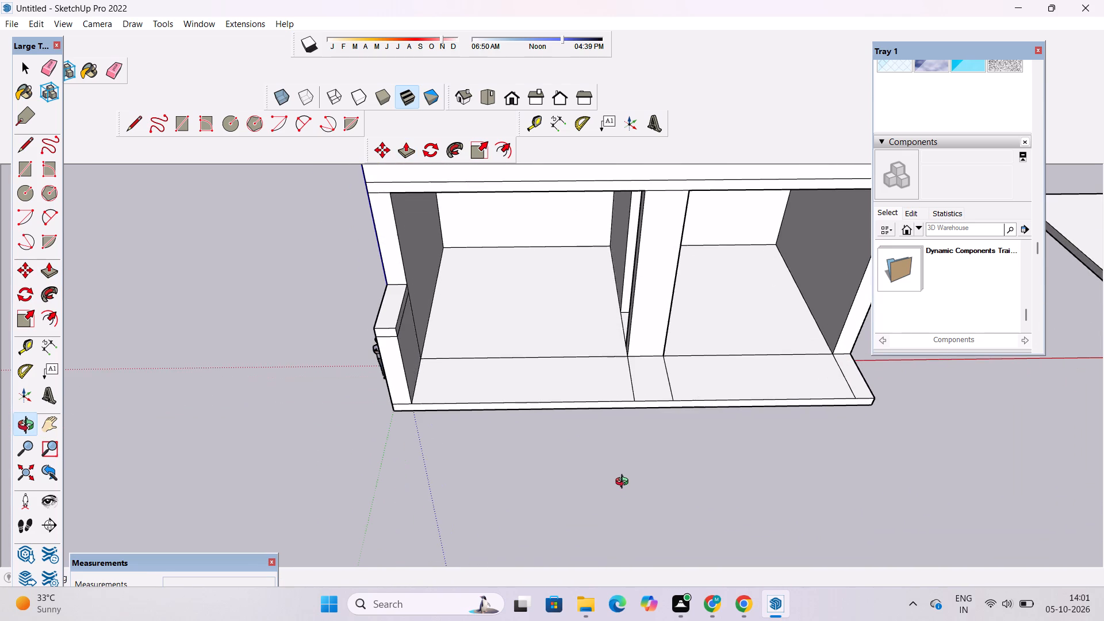
scroll(619, 477, down, 2)
shift+drag(616, 442, 597, 413)
drag(596, 411, 597, 511)
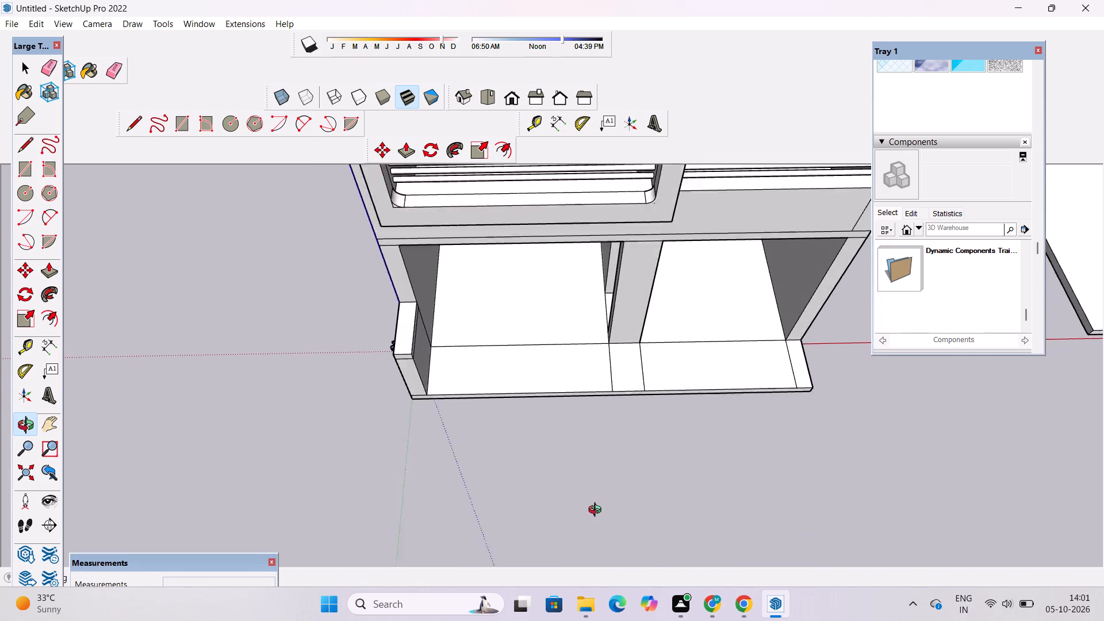
drag(597, 511, 597, 512)
scroll(618, 424, up, 4)
shift+drag(616, 408, 633, 448)
scroll(614, 420, down, 3)
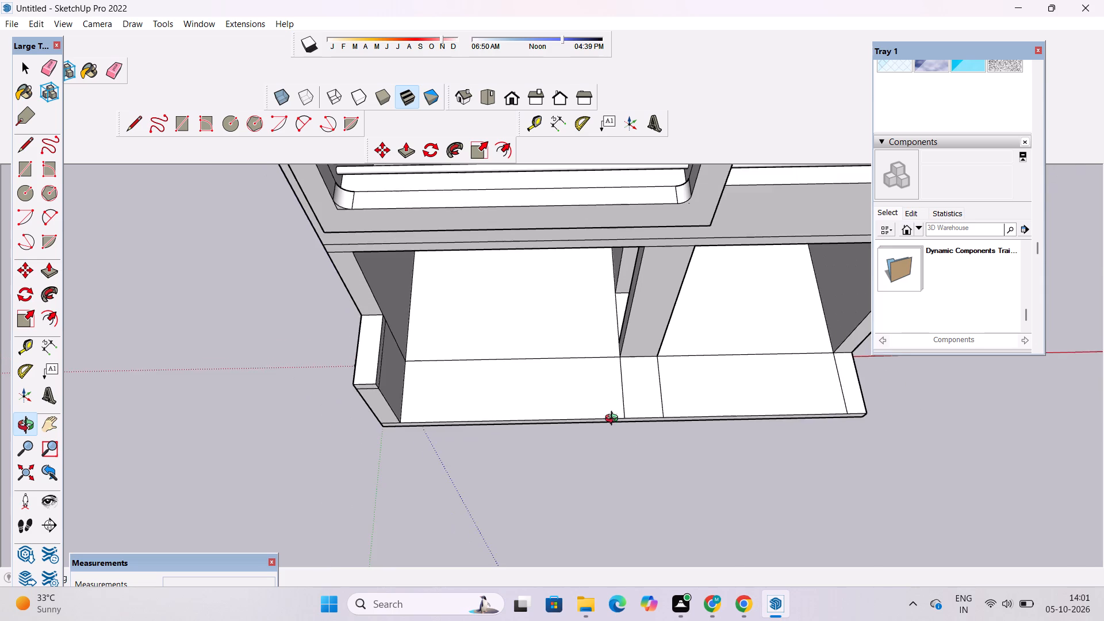
shift+drag(614, 420, 614, 441)
scroll(614, 440, up, 4)
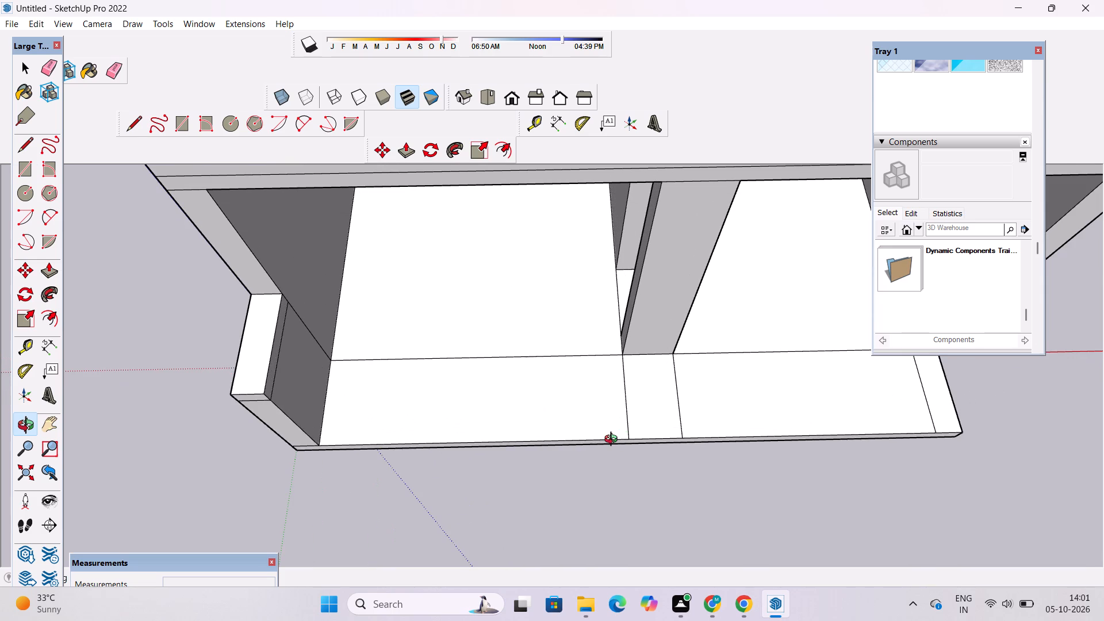
key(r)
scroll(588, 412, down, 4)
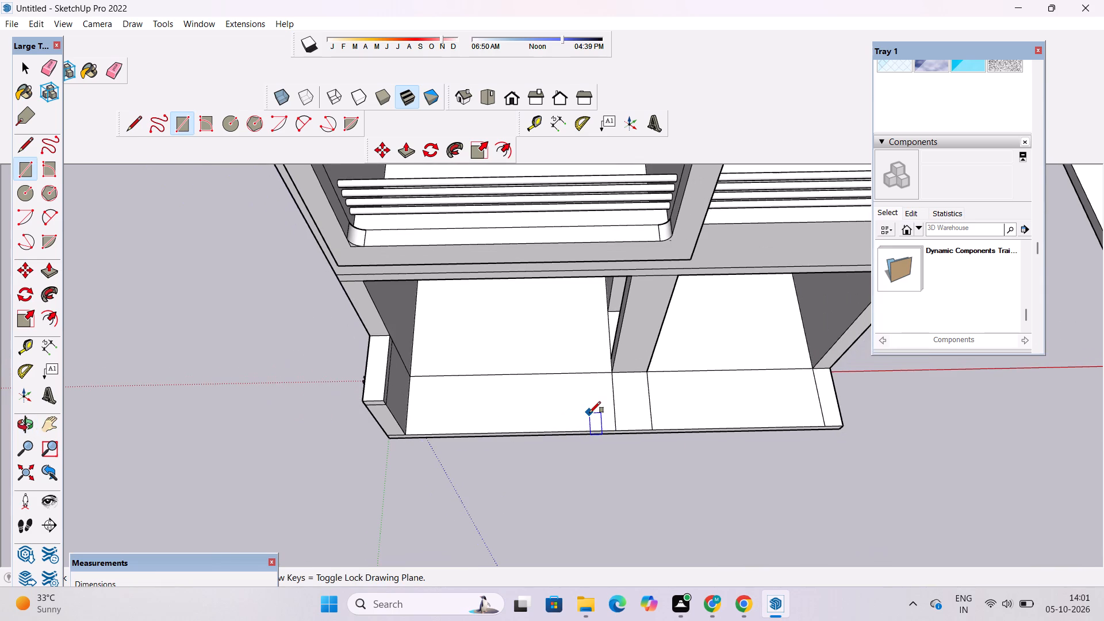
scroll(624, 419, up, 4)
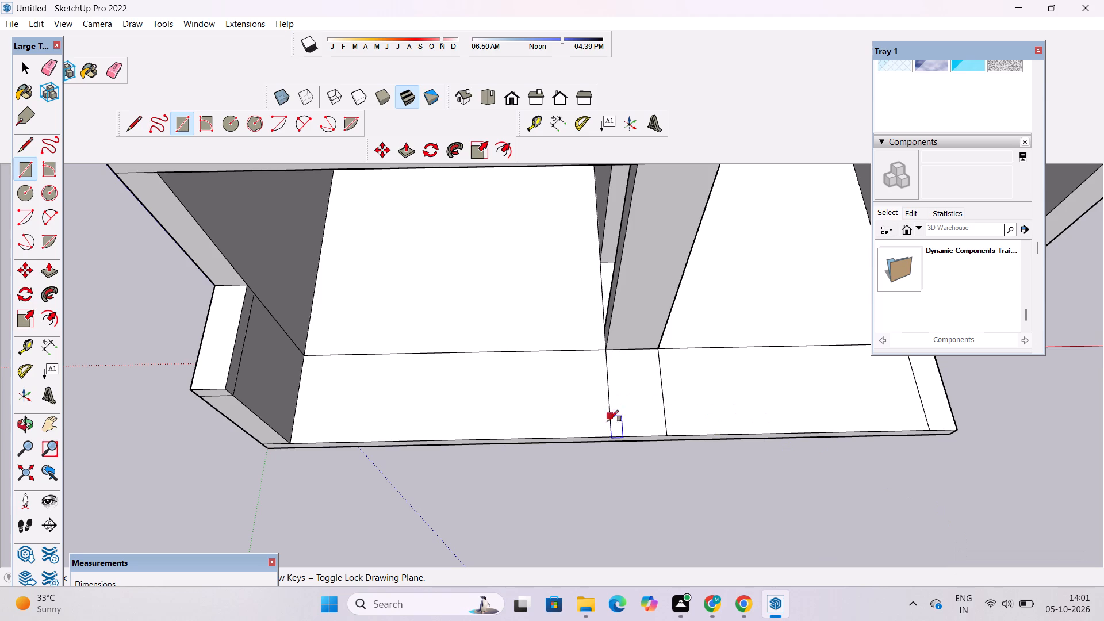
click(609, 438)
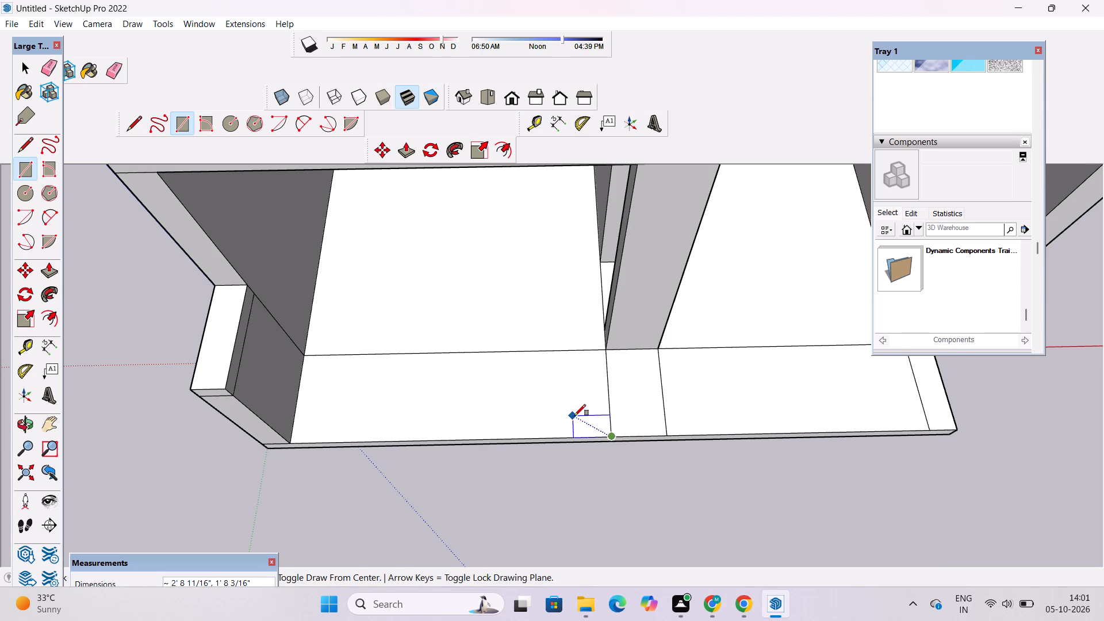
scroll(574, 416, up, 2)
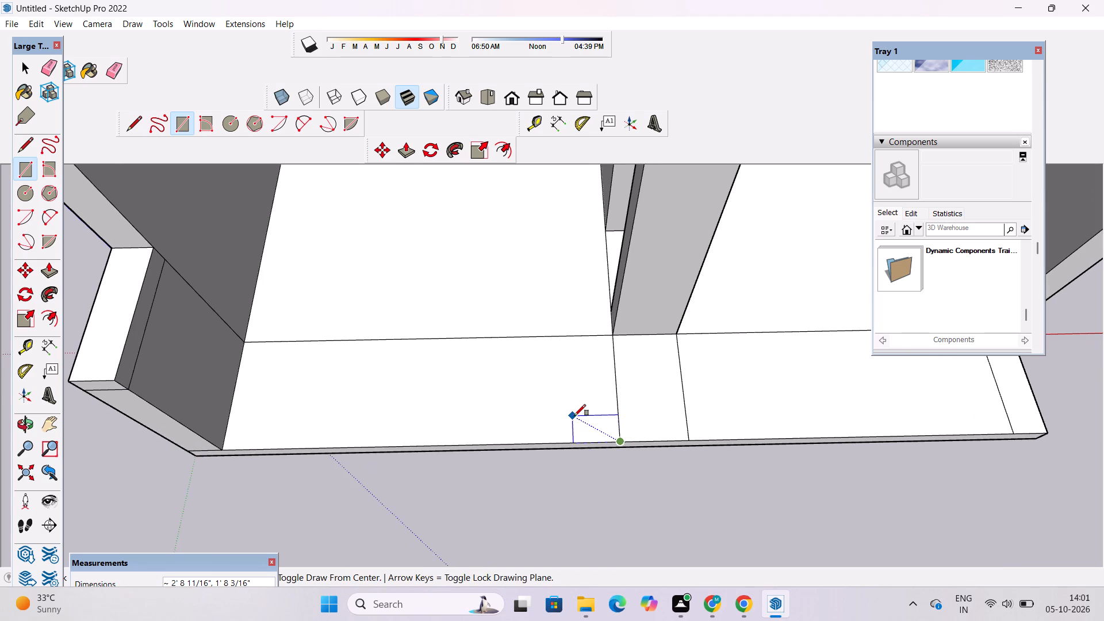
scroll(574, 416, up, 2)
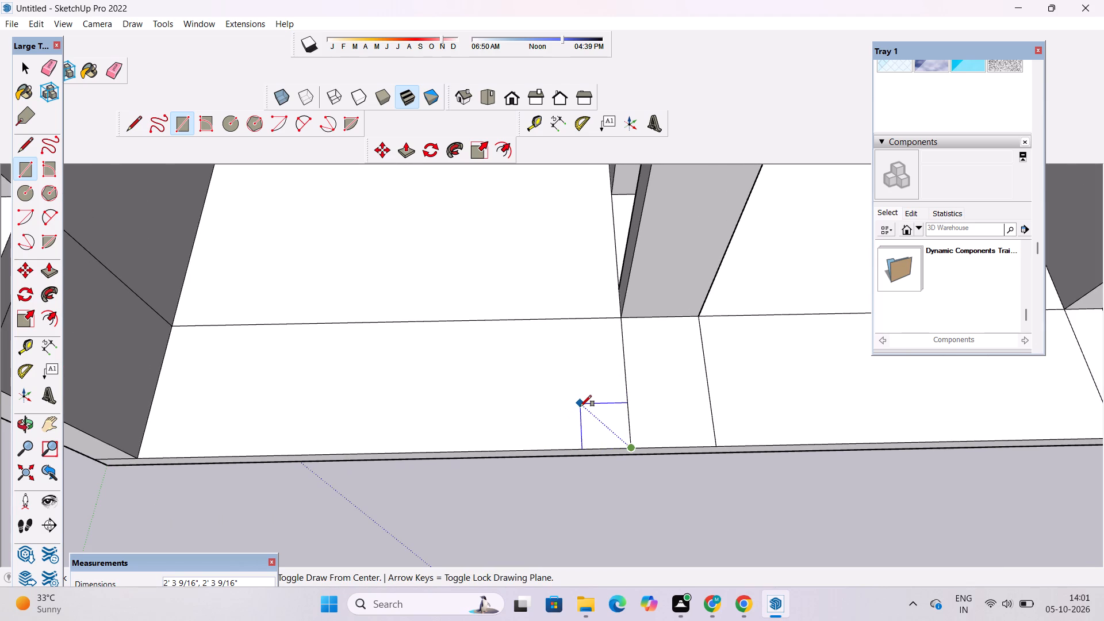
click(580, 407)
key(space)
Push/Pull the small square at the slab's front edge up 14' as a freestanding column.
text(o)
scroll(582, 406, down, 5)
drag(587, 451, 615, 435)
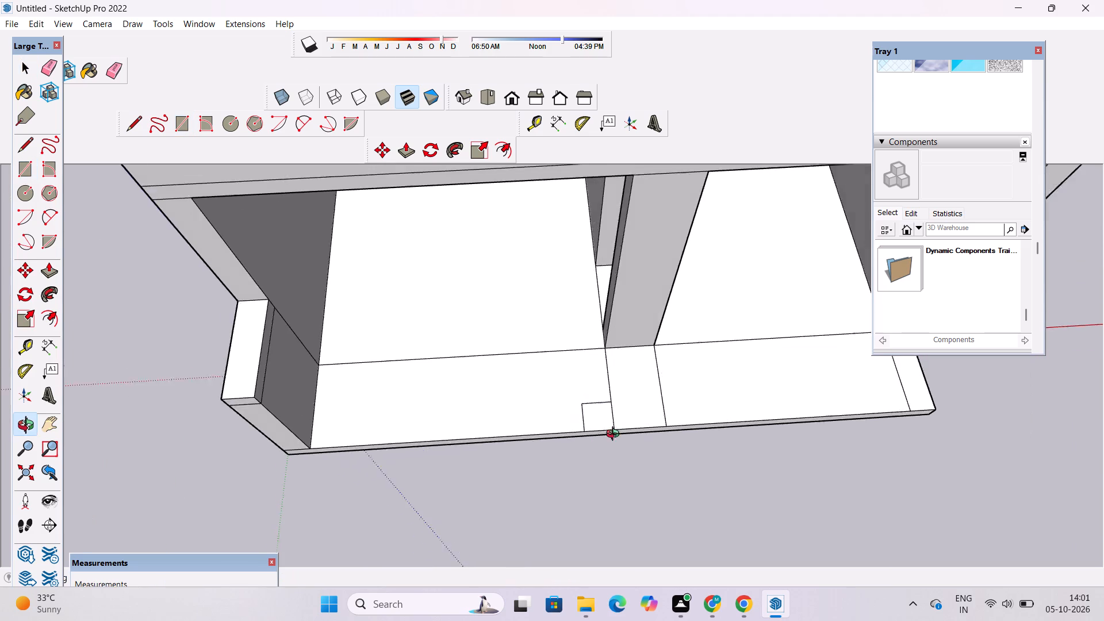
drag(615, 435, 637, 355)
scroll(607, 398, down, 5)
drag(605, 407, 605, 427)
drag(602, 438, 597, 386)
scroll(604, 438, up, 3)
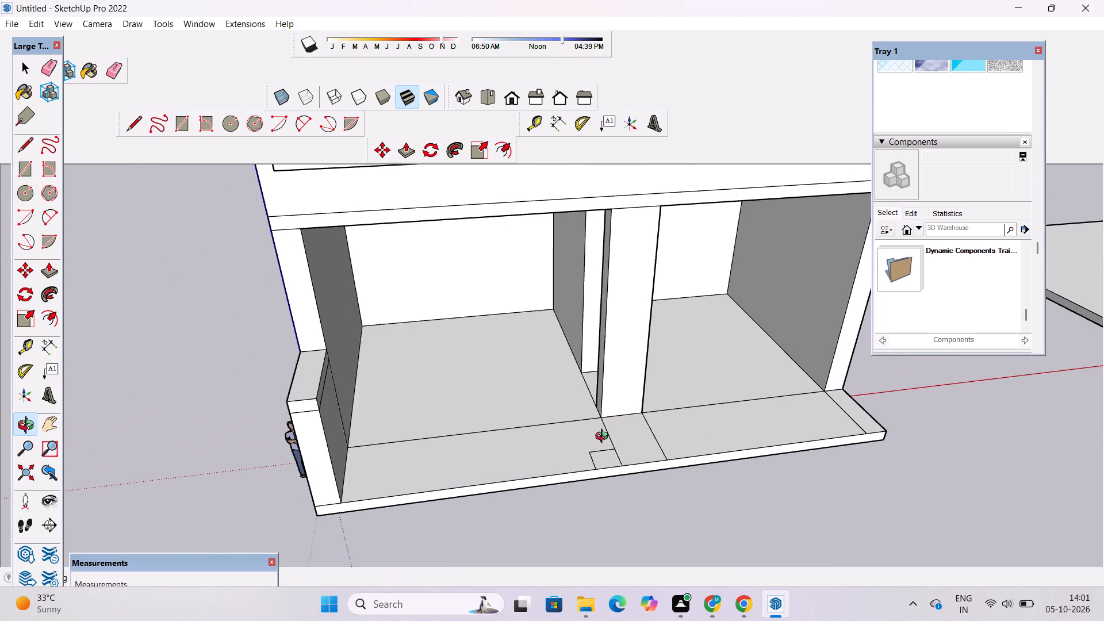
drag(604, 438, 592, 406)
drag(591, 405, 578, 409)
shift+drag(576, 423, 574, 438)
drag(573, 441, 556, 419)
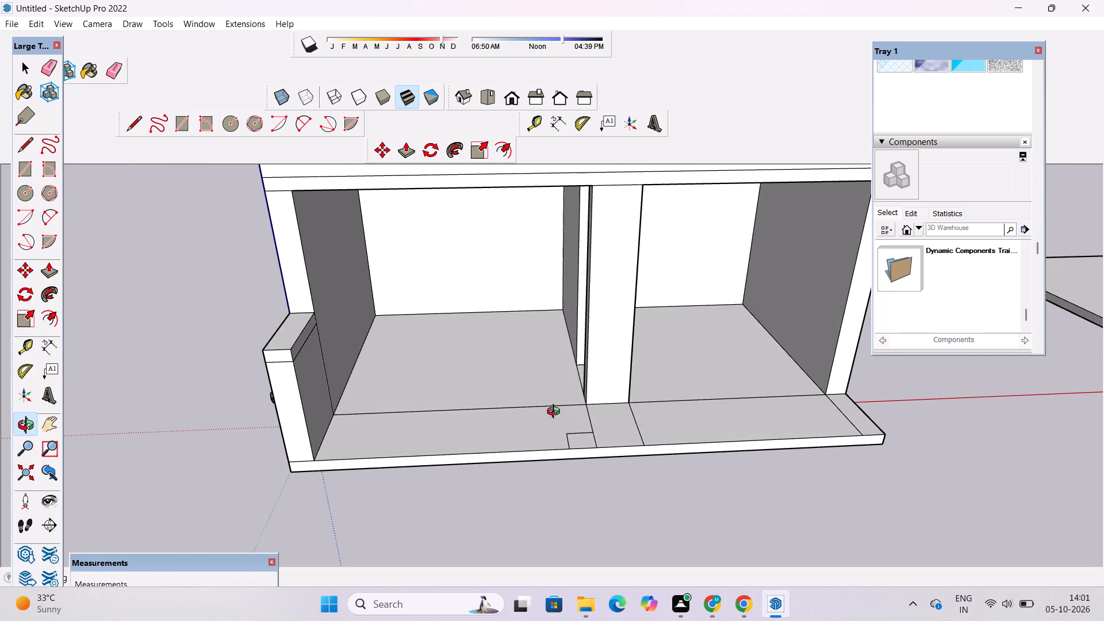
drag(596, 417, 571, 420)
key(space)
scroll(570, 417, up, 4)
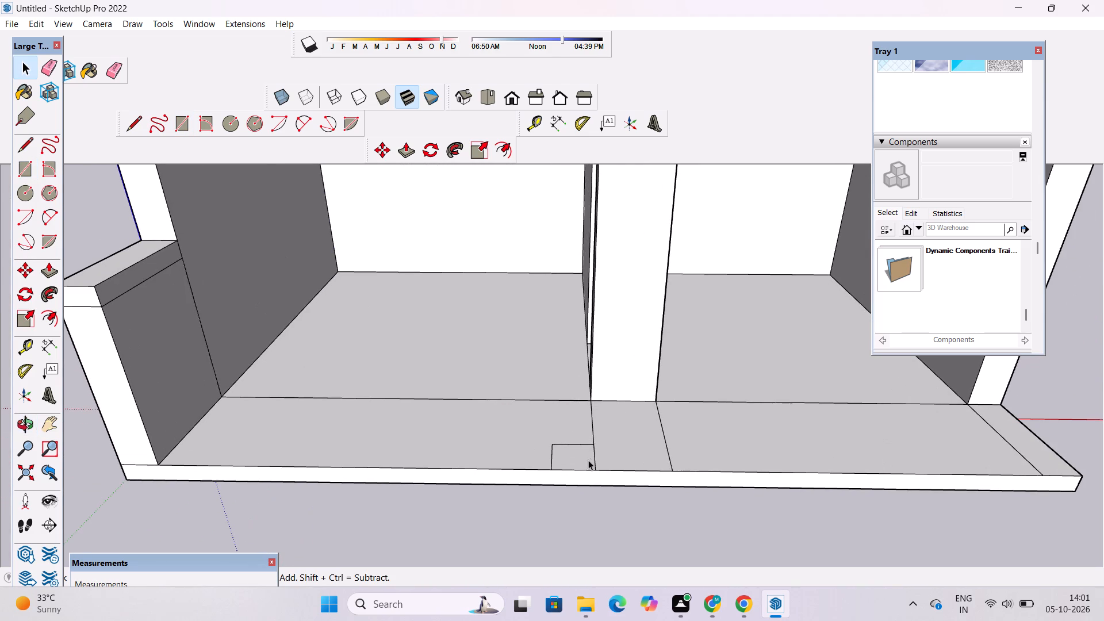
click(579, 462)
key(p)
click(579, 462)
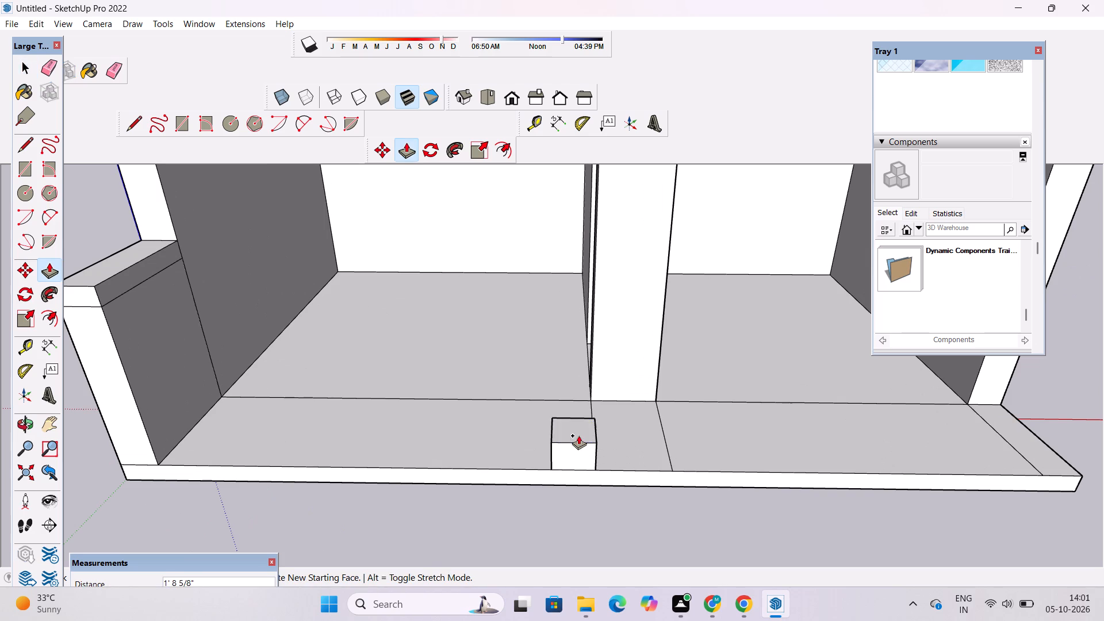
scroll(578, 435, down, 14)
scroll(568, 369, up, 5)
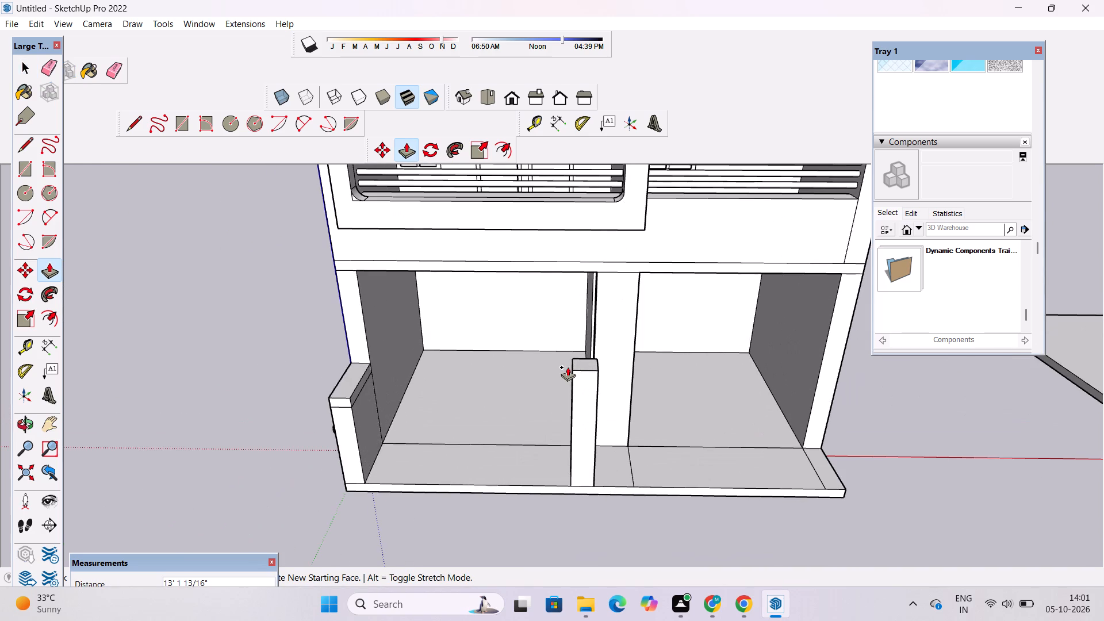
scroll(568, 367, down, 2)
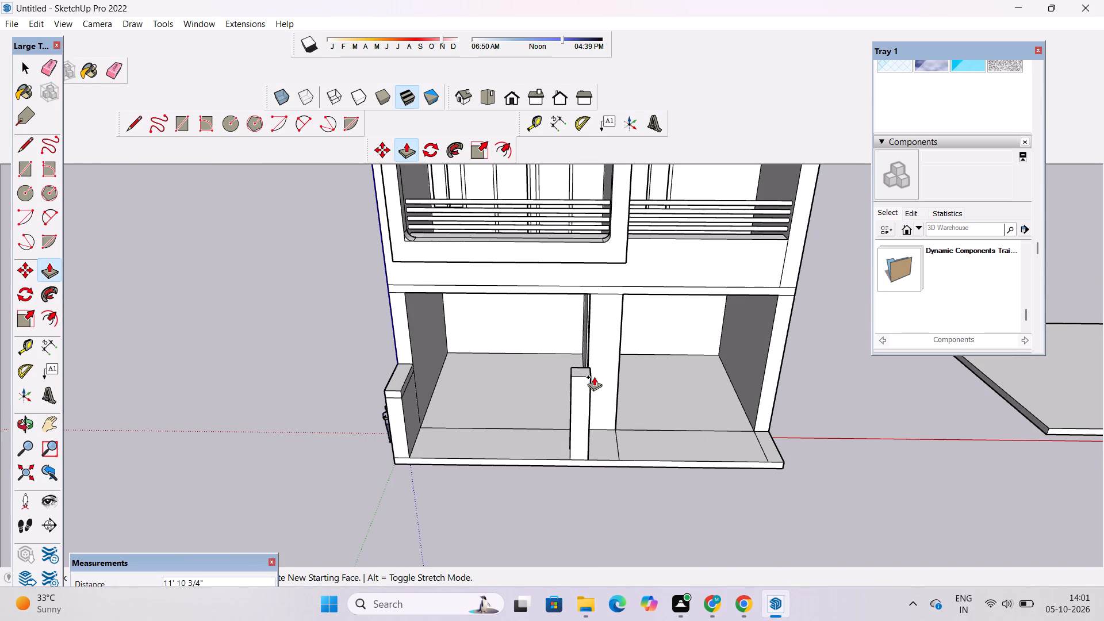
text(14')
key(Return)
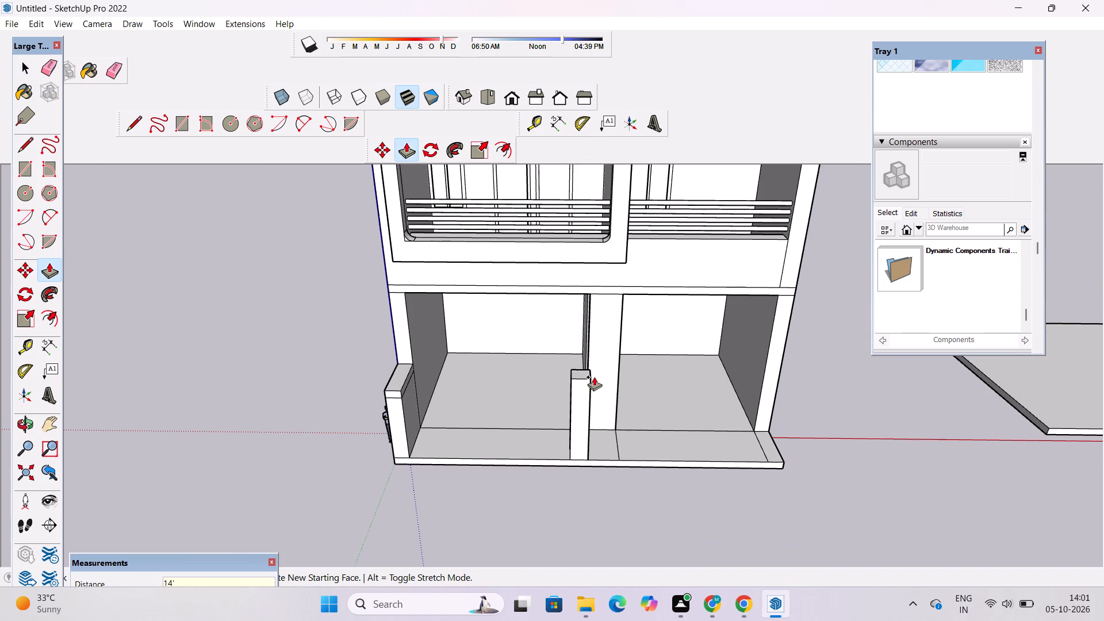
Examine the new front column against the central pillar and the low side wall from the front, above and the sides.
key(o)
scroll(593, 400, down, 4)
drag(603, 429, 599, 286)
scroll(602, 392, up, 4)
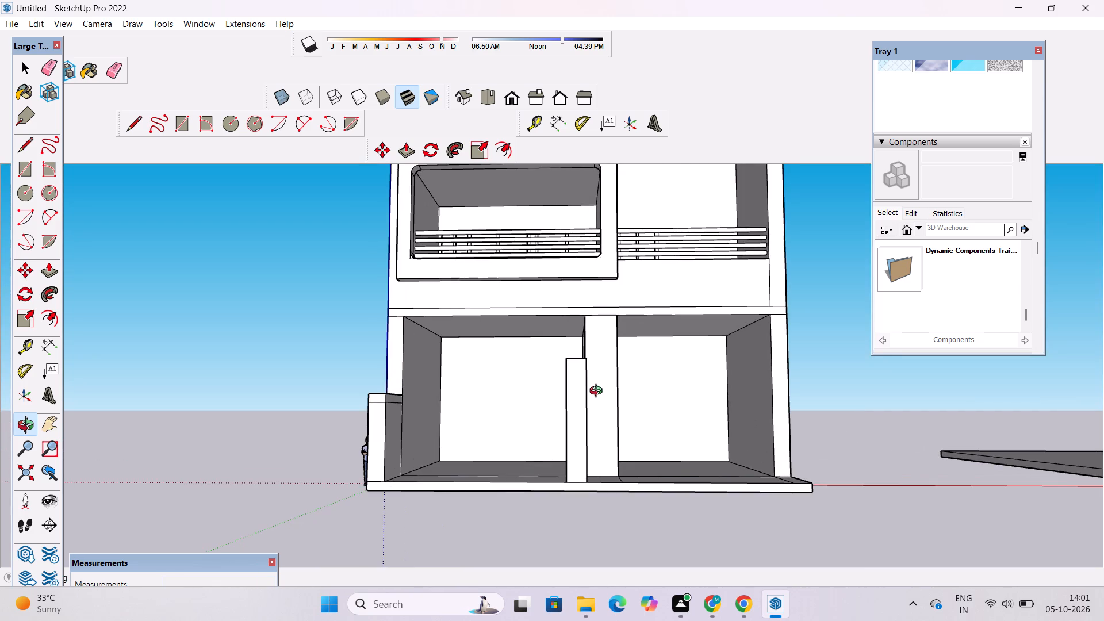
shift+drag(589, 394, 609, 342)
drag(609, 342, 616, 477)
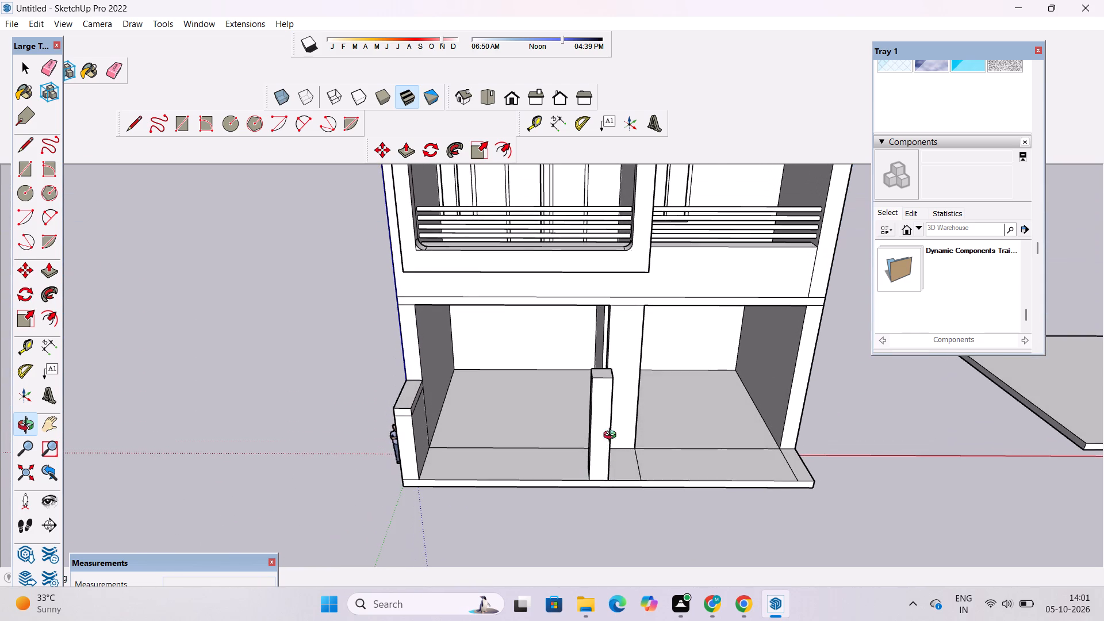
scroll(595, 388, up, 2)
drag(595, 387, 586, 463)
scroll(591, 381, up, 3)
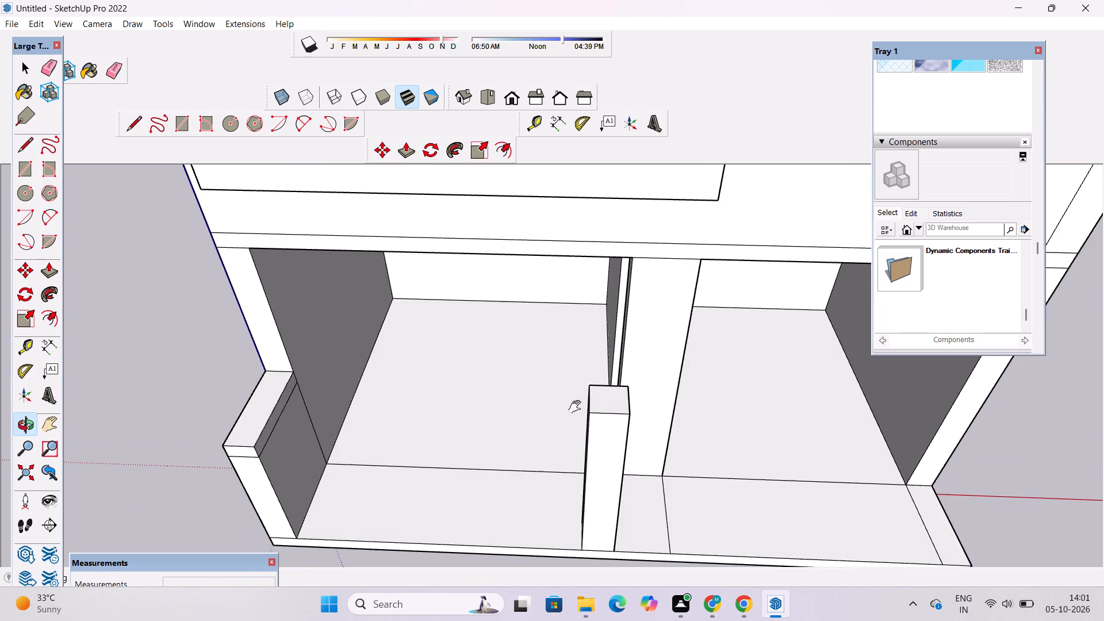
shift+drag(572, 411, 650, 394)
scroll(556, 424, down, 5)
drag(517, 440, 577, 440)
drag(478, 485, 467, 472)
drag(730, 397, 534, 431)
shift+scroll(484, 417, down, 5)
shift+drag(479, 417, 678, 388)
shift+scroll(676, 369, up, 4)
drag(625, 393, 699, 409)
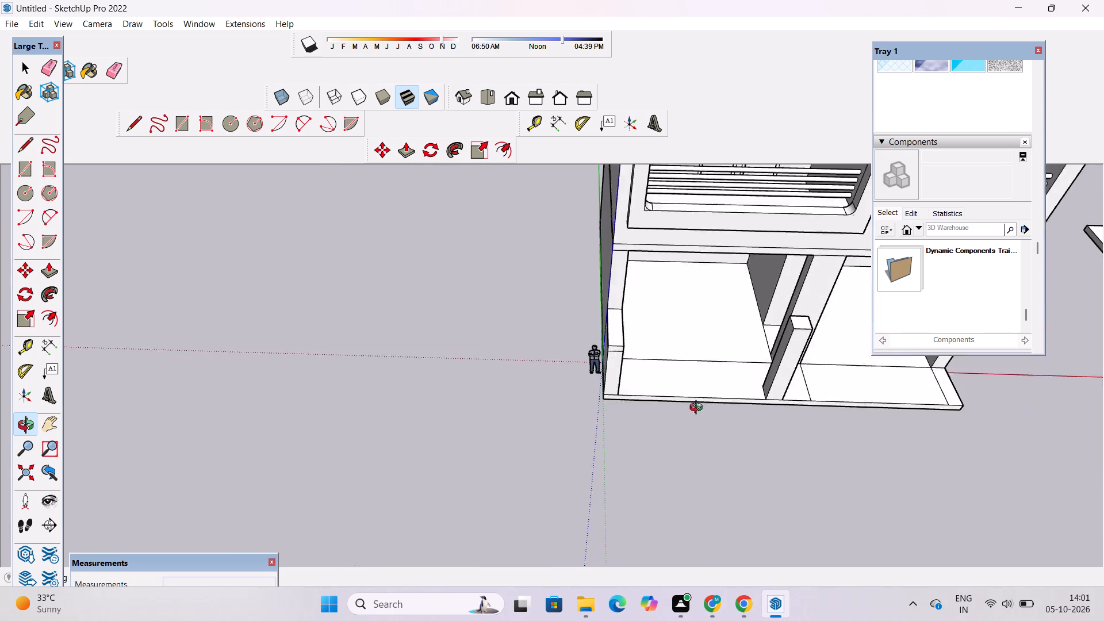
Draw a line about 20' 8 7/16" long across the extended slab from the front column's back corner to the low side wall.
drag(699, 409, 708, 412)
scroll(699, 354, up, 3)
shift+drag(696, 355, 685, 392)
drag(652, 403, 711, 435)
scroll(729, 395, down, 4)
drag(632, 432, 629, 468)
scroll(647, 389, up, 4)
shift+drag(647, 389, 605, 410)
drag(671, 427, 575, 338)
drag(606, 428, 575, 413)
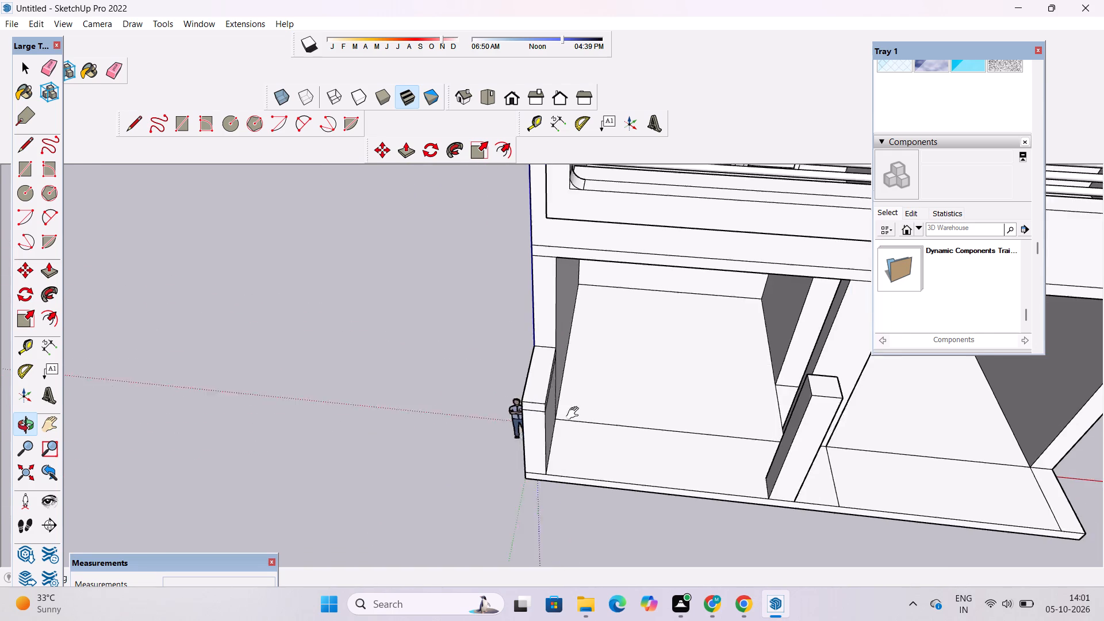
drag(575, 413, 550, 402)
key(l)
scroll(689, 450, up, 9)
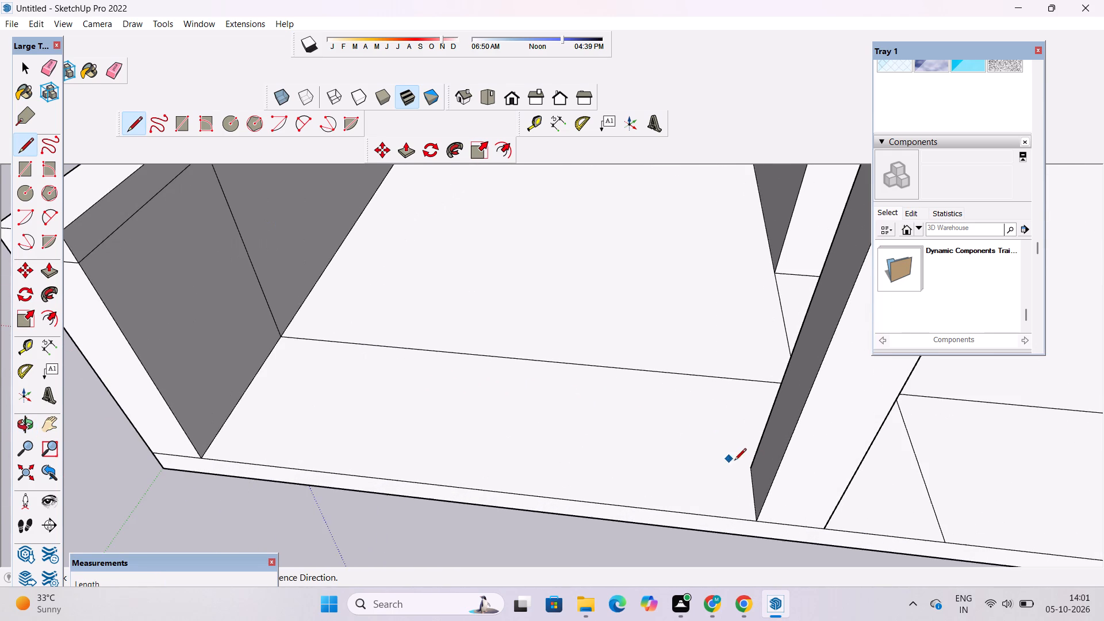
scroll(750, 470, up, 7)
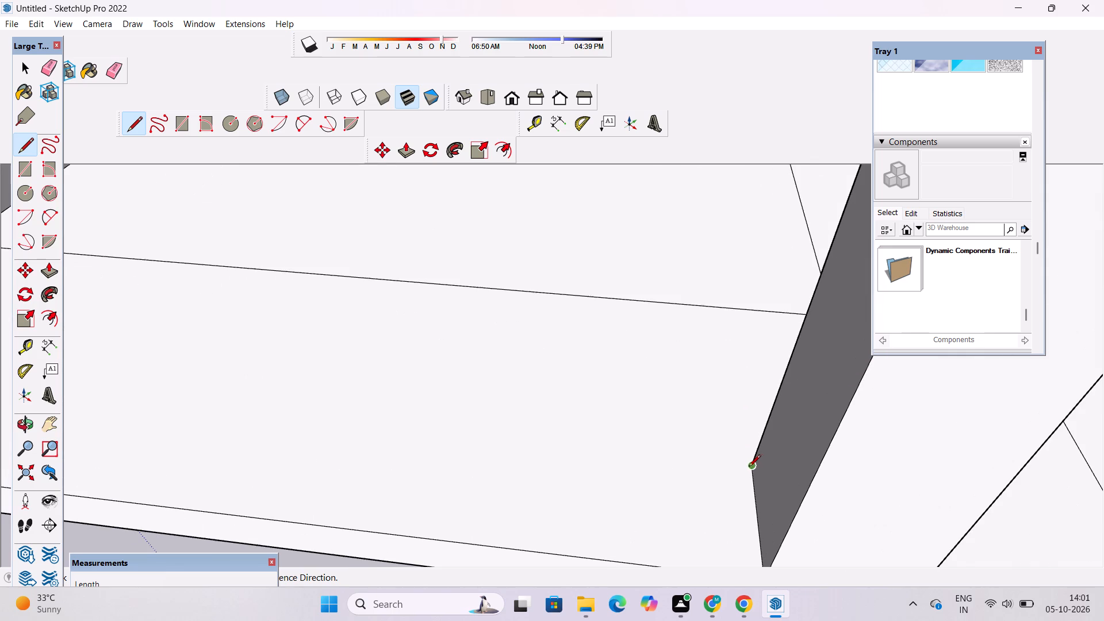
click(750, 468)
scroll(750, 466, down, 10)
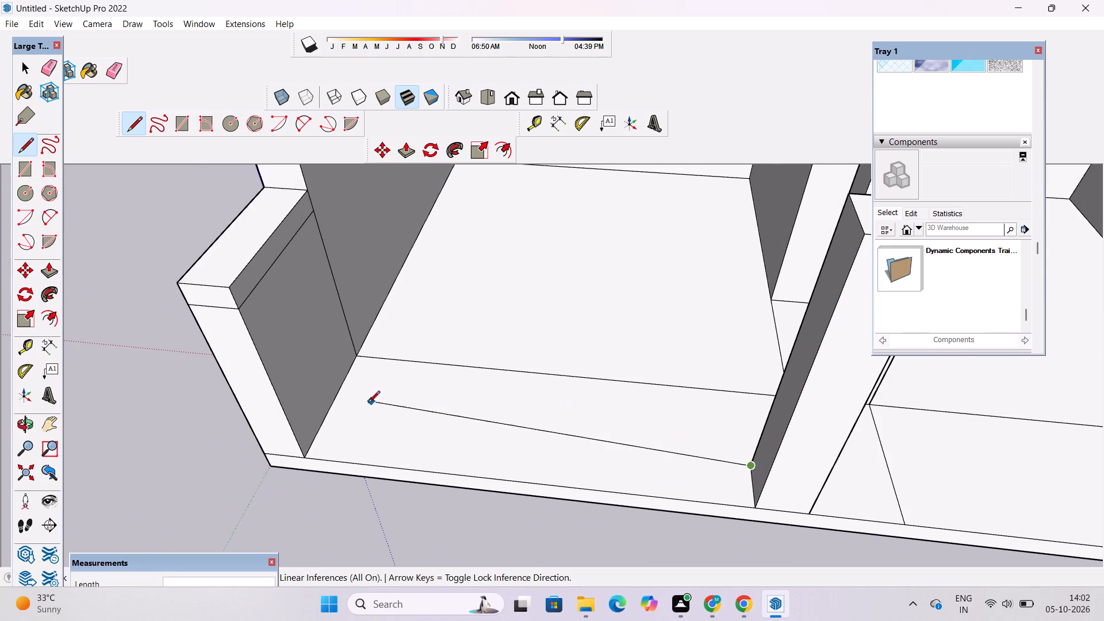
click(322, 423)
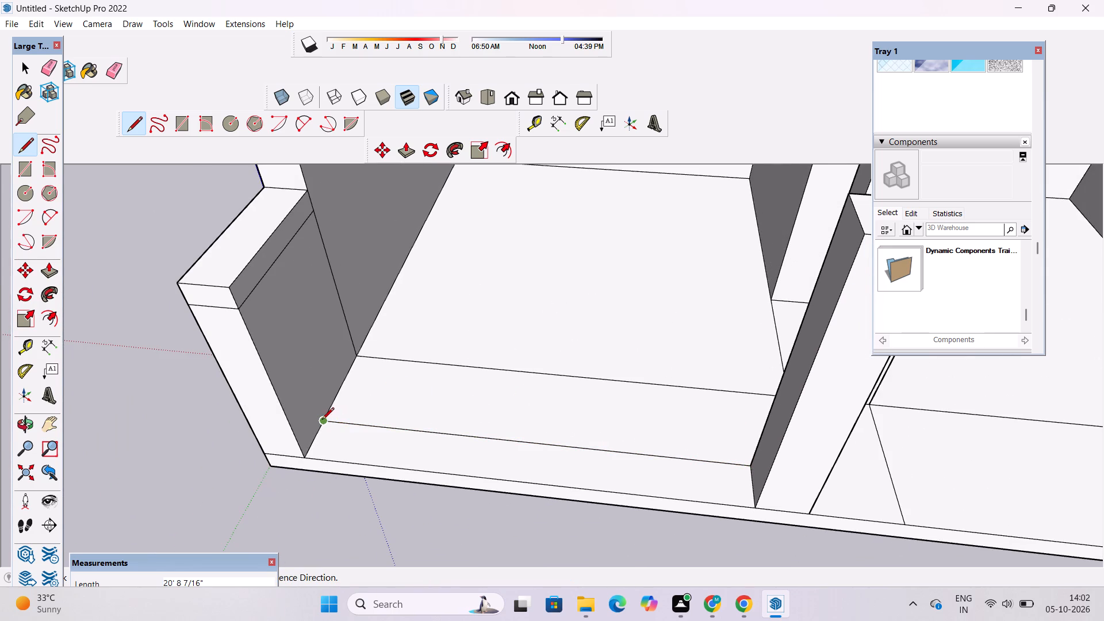
Draw a vertical line up the side wall's inner face from the slab line's end to the wall's top edge.
click(324, 424)
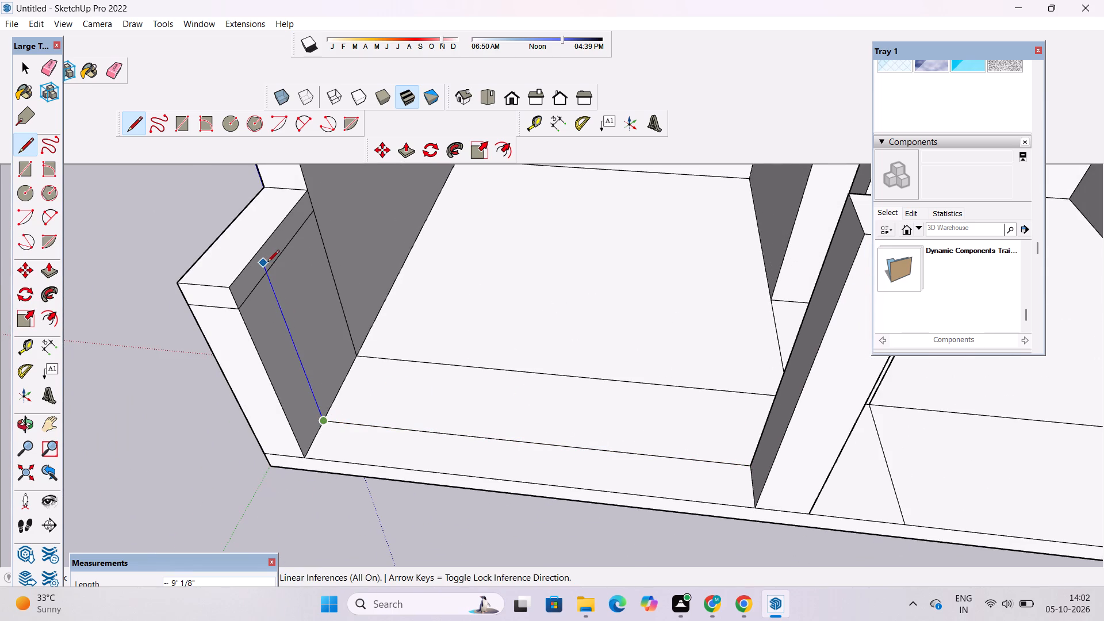
drag(262, 251, 267, 253)
scroll(685, 306, down, 2)
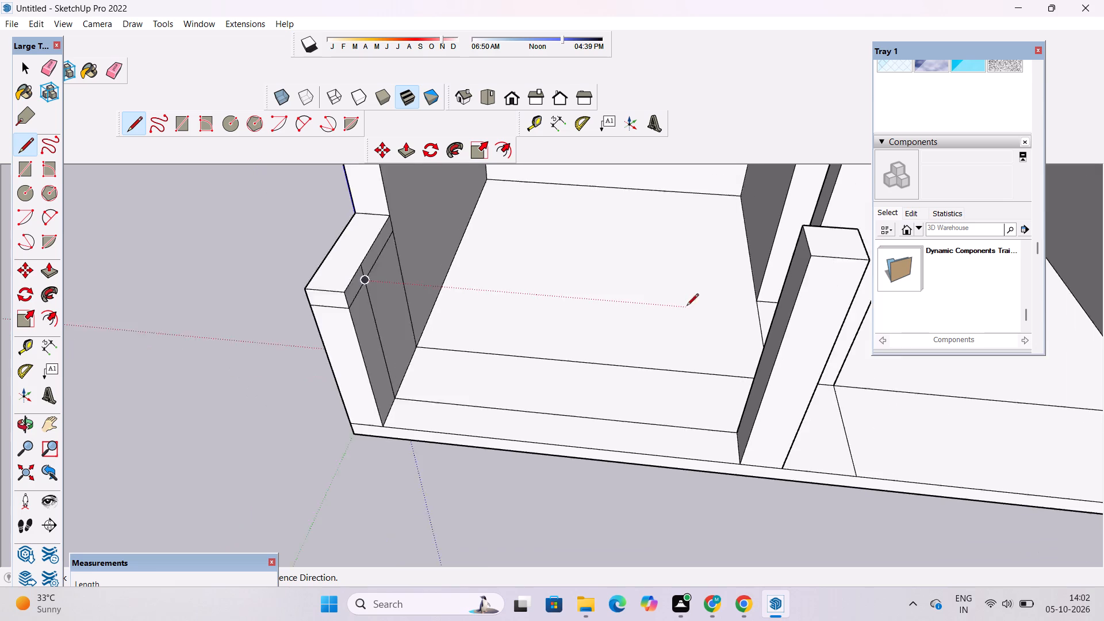
scroll(687, 306, down, 2)
Draw a 2' line across the side wall's top face from the vertical line's upper end to the outer edge.
key(o)
scroll(832, 293, down, 4)
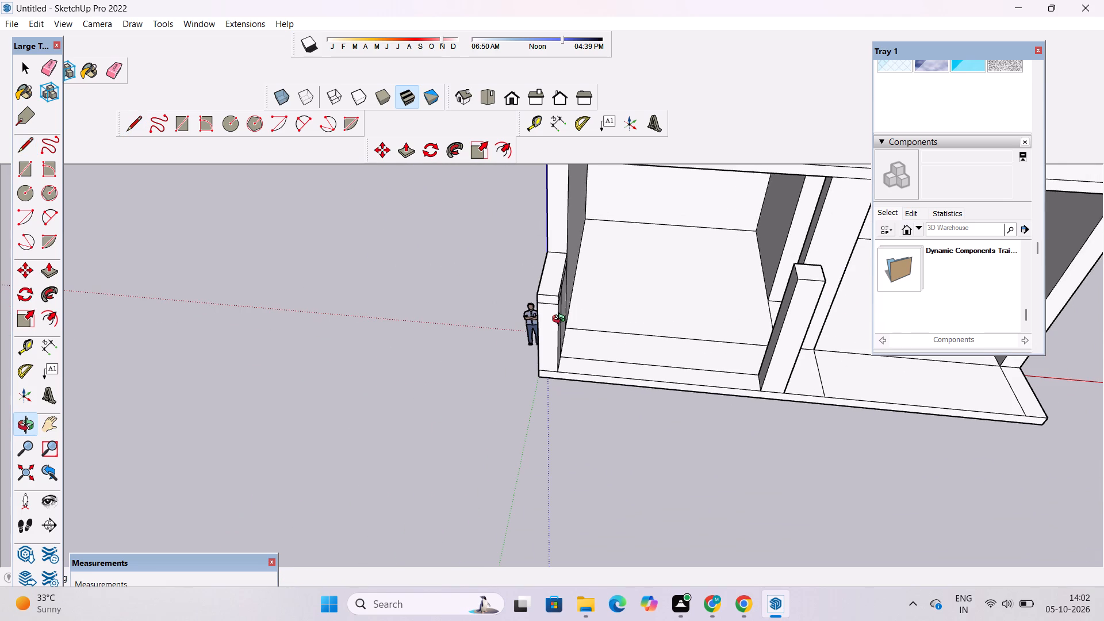
shift+drag(561, 307, 561, 400)
scroll(565, 388, up, 11)
drag(516, 408, 517, 419)
scroll(522, 389, up, 4)
drag(535, 381, 534, 381)
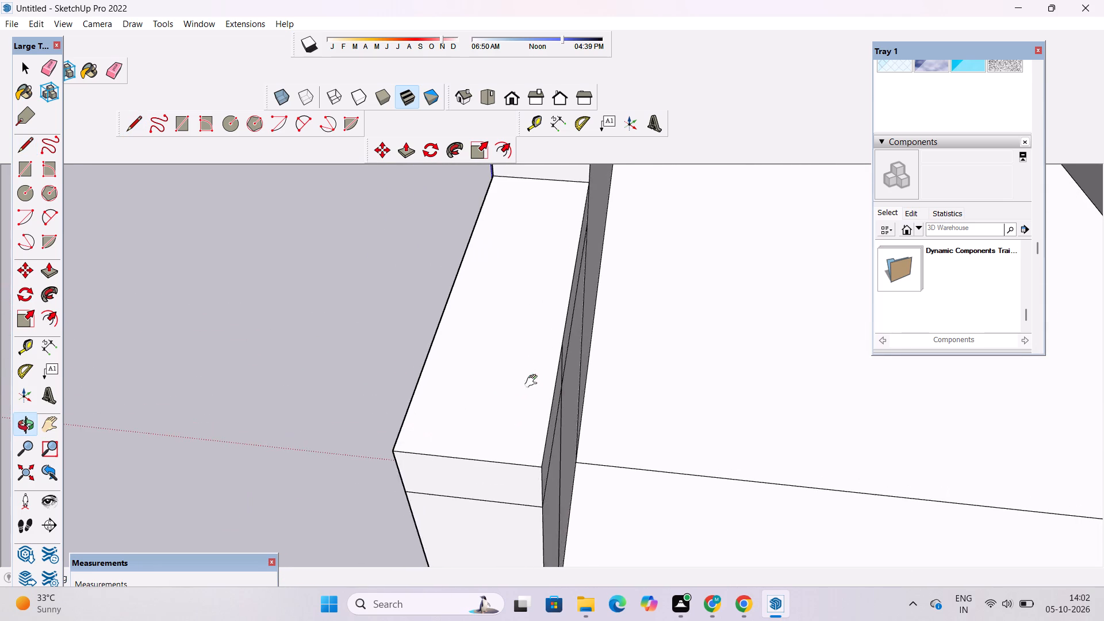
drag(534, 381, 497, 383)
drag(494, 386, 449, 351)
shift+drag(455, 345, 433, 365)
click(433, 367)
key(l)
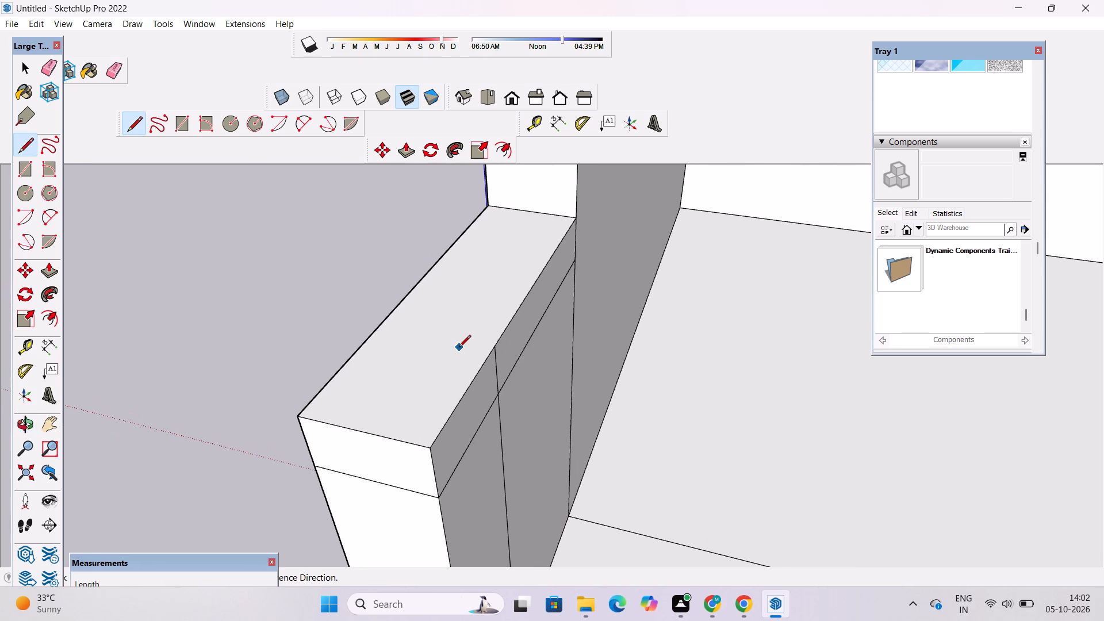
scroll(459, 348, up, 5)
click(519, 346)
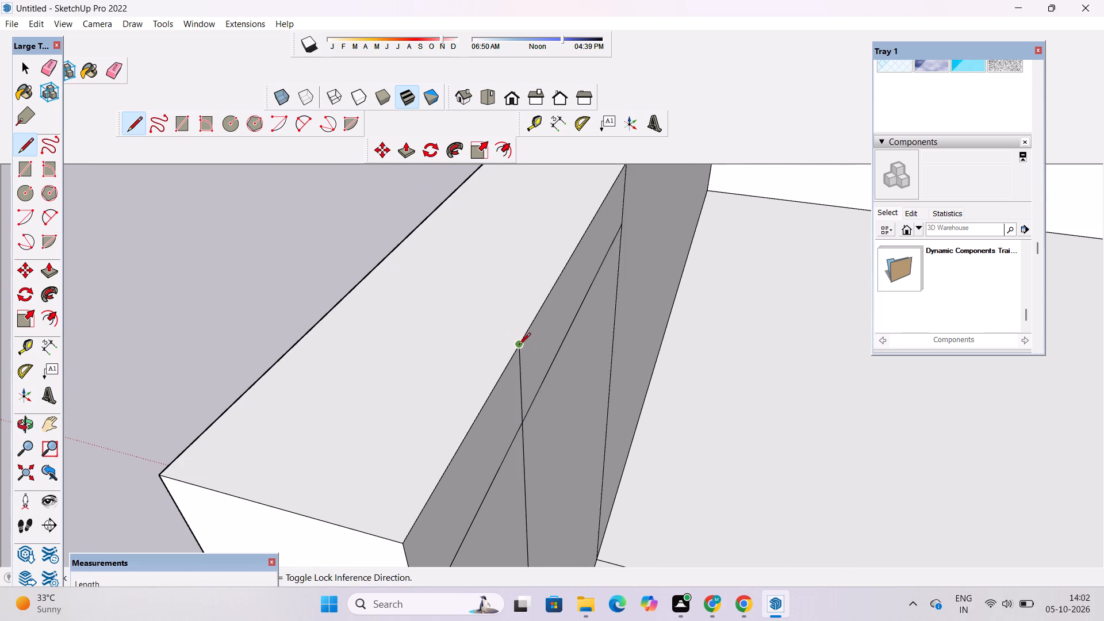
click(330, 312)
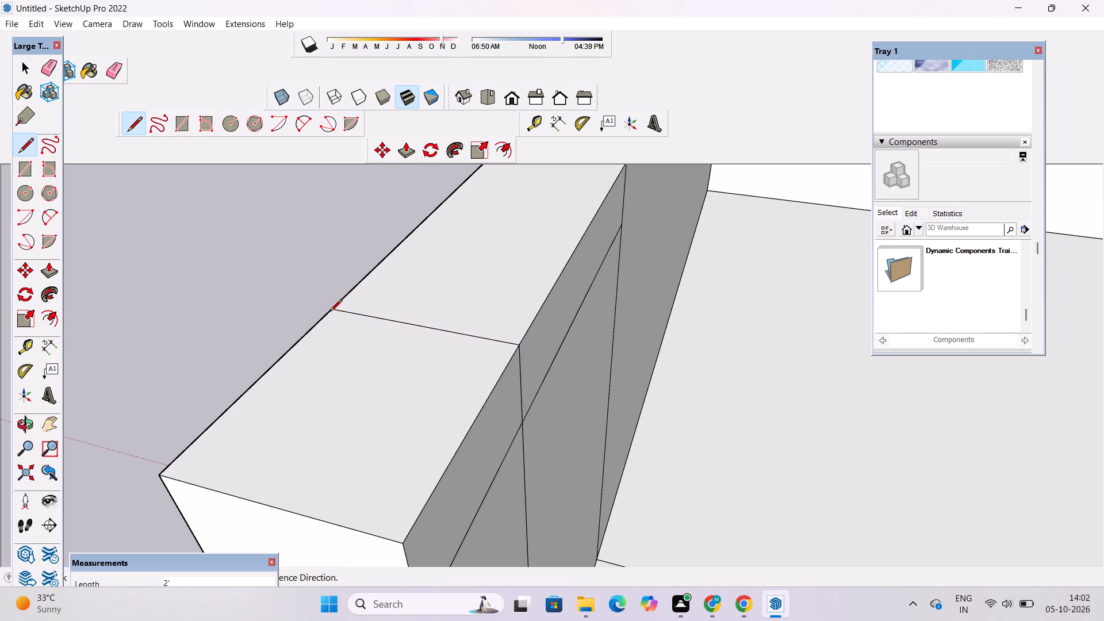
key(space)
Erase the front segment of the horizontal line on the side wall's inner face, ahead of the vertical line.
scroll(324, 332, down, 5)
key(e)
scroll(416, 404, up, 3)
drag(431, 417, 438, 428)
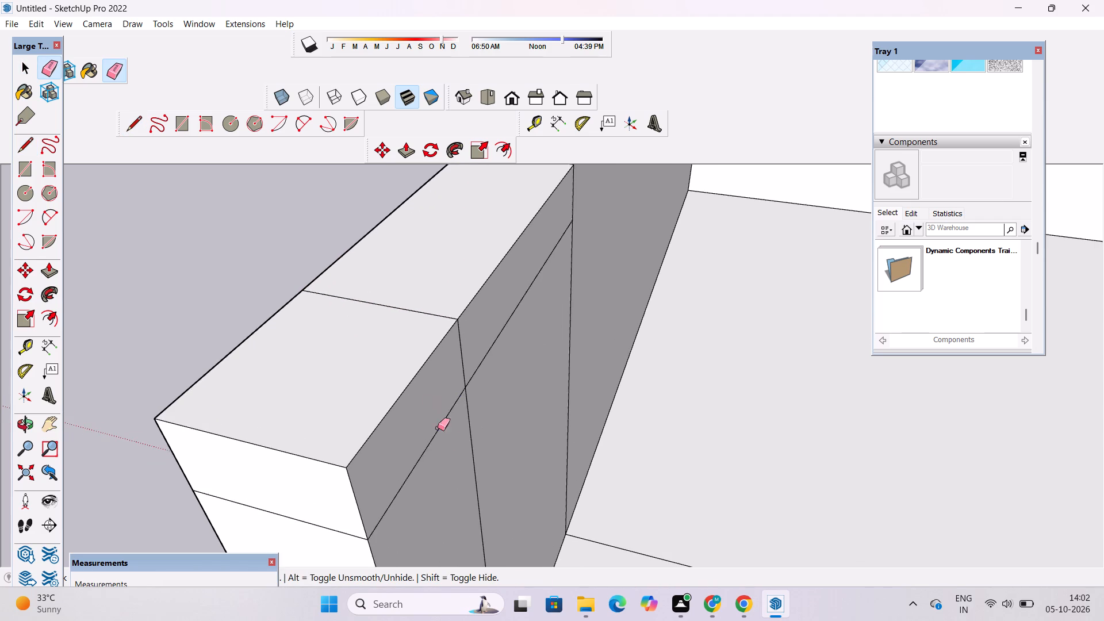
drag(438, 428, 446, 447)
Push/Pull the front part of the side wall's top up 4', level with the top of the front column.
scroll(377, 398, down, 9)
key(o)
scroll(377, 398, down, 6)
drag(379, 408, 448, 424)
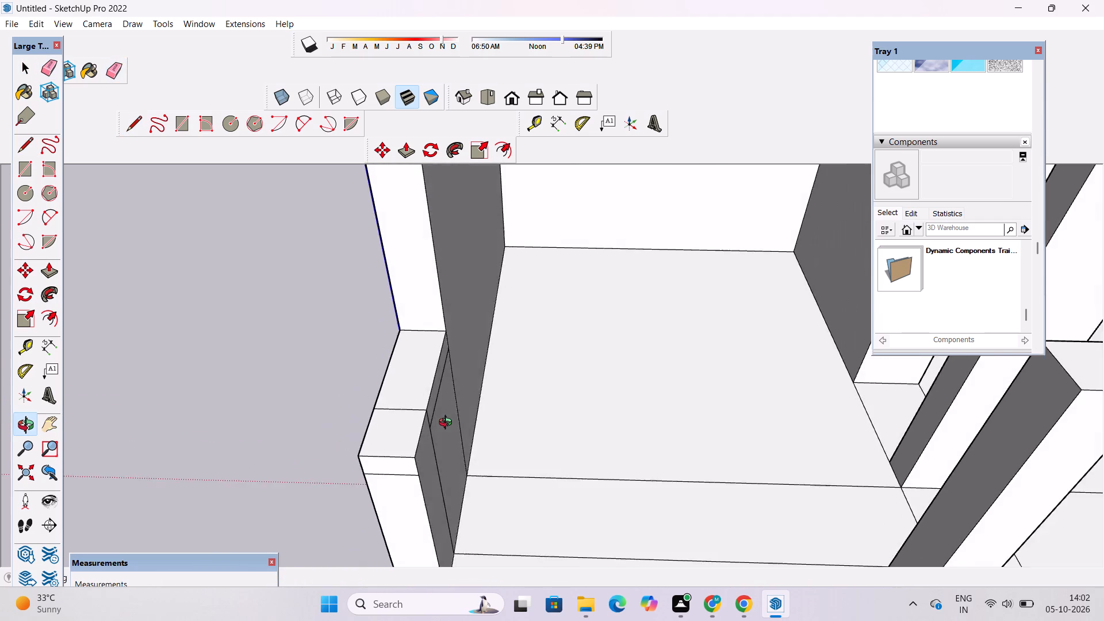
scroll(448, 424, down, 5)
shift+drag(448, 423, 439, 422)
drag(435, 424, 454, 435)
scroll(461, 433, down, 4)
shift+drag(462, 427, 455, 440)
drag(455, 451, 448, 383)
scroll(448, 379, down, 5)
drag(457, 468, 484, 511)
scroll(393, 443, up, 5)
drag(413, 458, 563, 452)
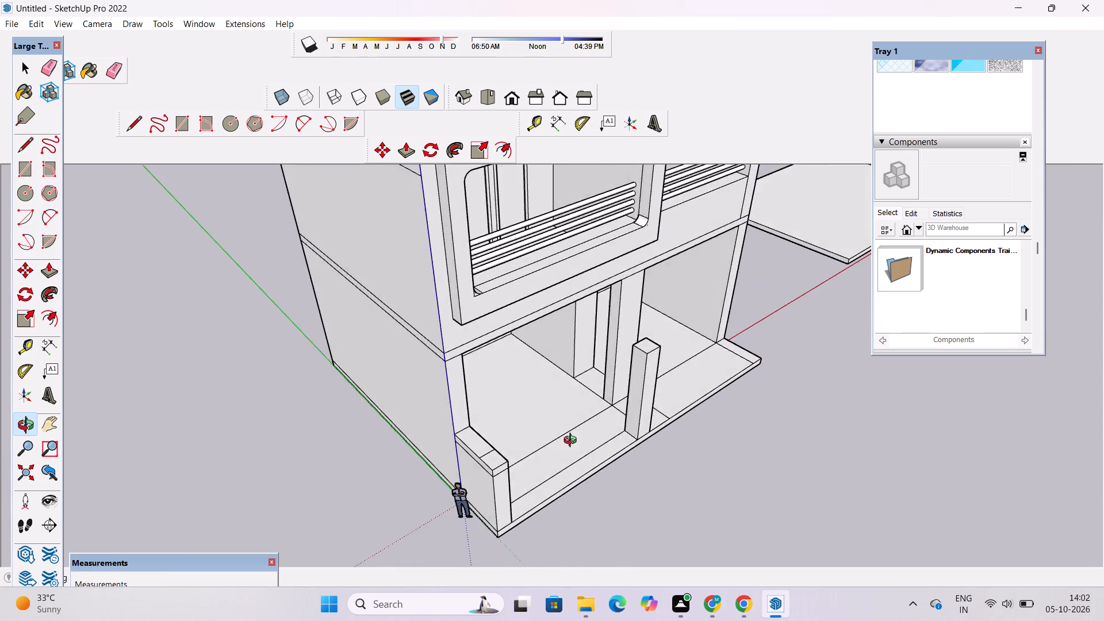
scroll(451, 471, up, 4)
shift+drag(468, 465, 390, 492)
drag(409, 483, 428, 483)
key(p)
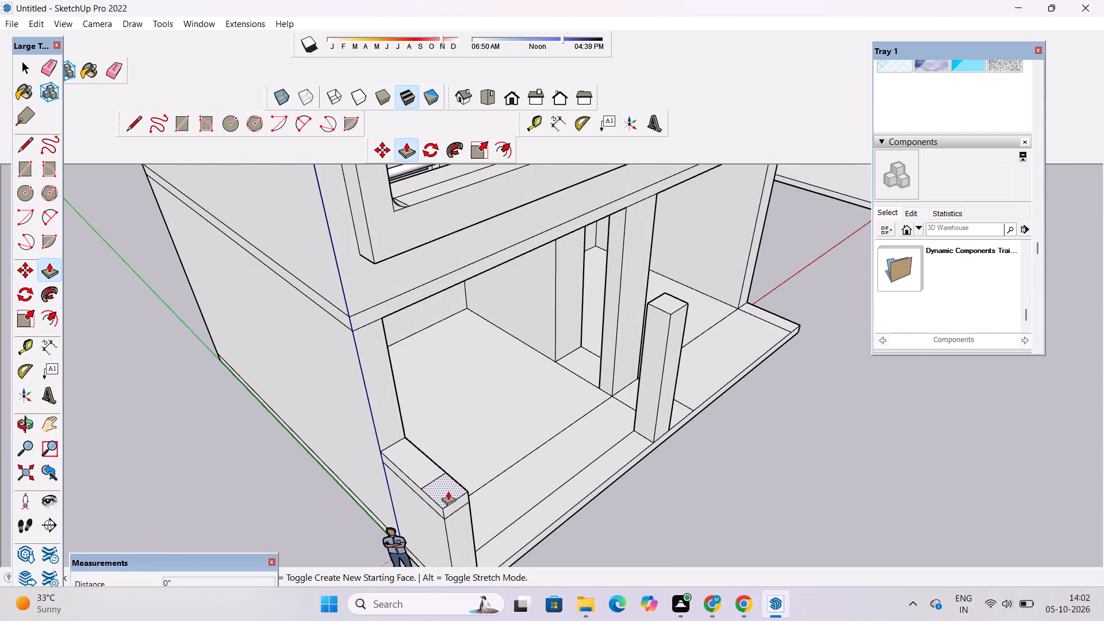
click(448, 491)
scroll(449, 480, down, 4)
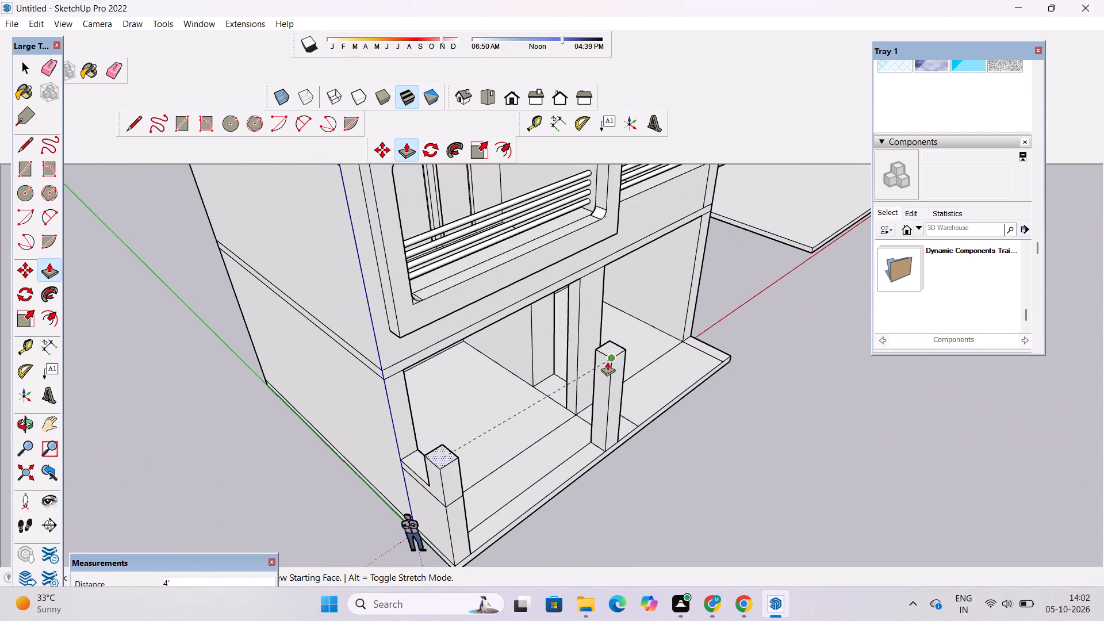
click(617, 355)
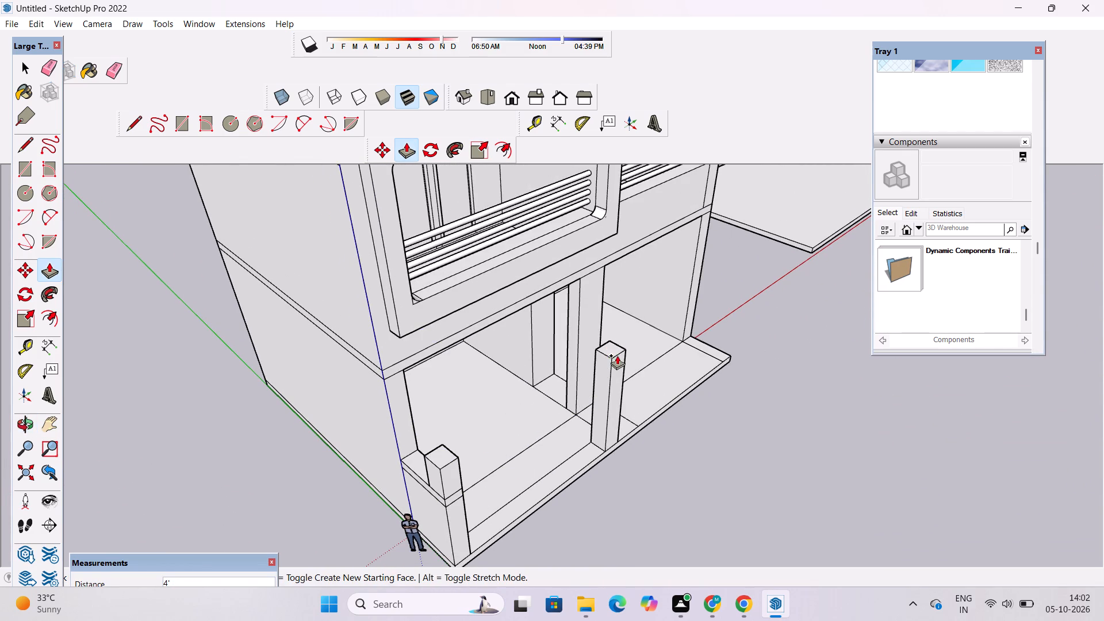
Erase the leftover horizontal edges on the front and inner faces of the raised corner column.
key(o)
drag(655, 451, 477, 304)
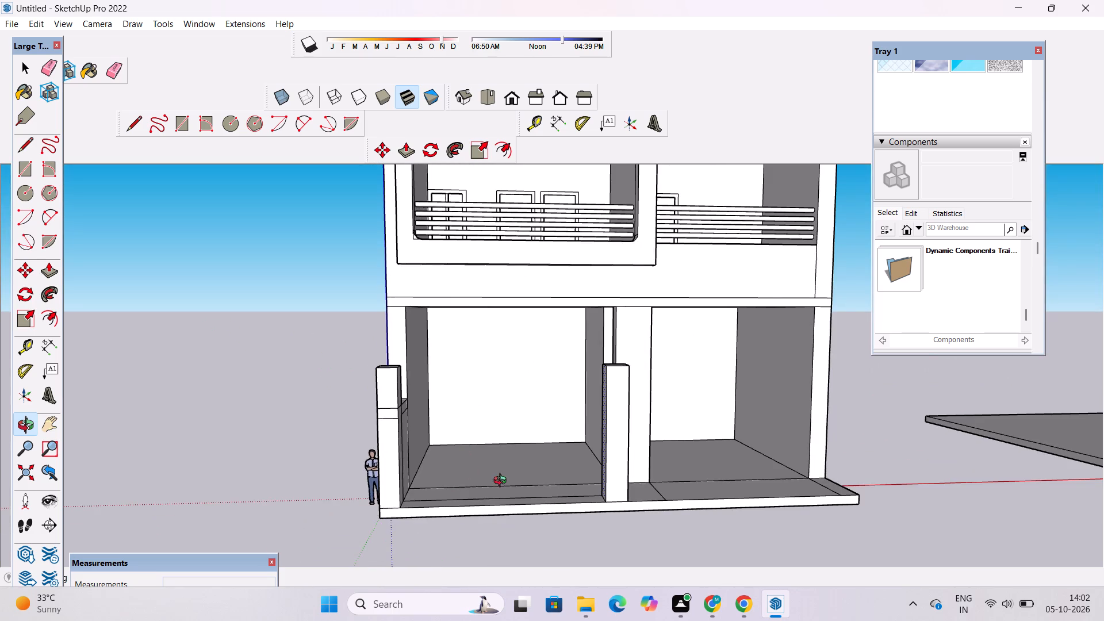
drag(503, 482, 418, 482)
scroll(379, 424, up, 4)
shift+drag(379, 424, 379, 385)
drag(379, 385, 398, 442)
scroll(381, 405, up, 5)
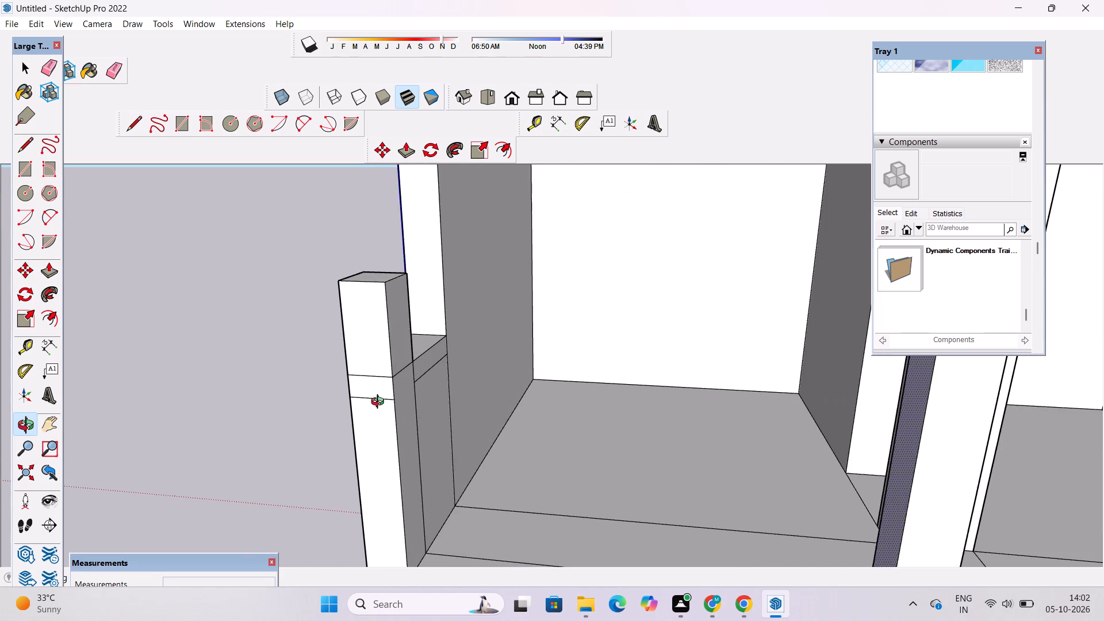
key(e)
scroll(366, 378, up, 2)
drag(373, 364, 383, 412)
drag(401, 354, 410, 383)
Draw a 1' vertical line on the side wall's outer face, from the corner column's back edge down to the horizontal line.
key(o)
drag(247, 427, 483, 428)
scroll(558, 399, down, 6)
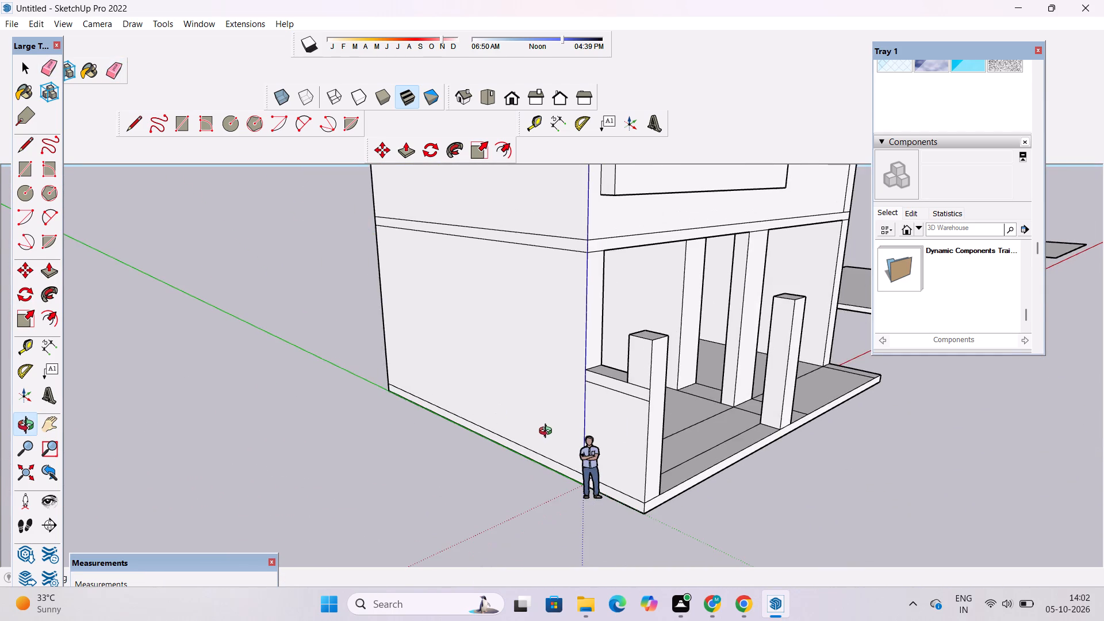
shift+drag(550, 435, 462, 397)
drag(458, 394, 524, 415)
scroll(592, 378, up, 3)
shift+drag(608, 365, 485, 373)
scroll(485, 373, up, 2)
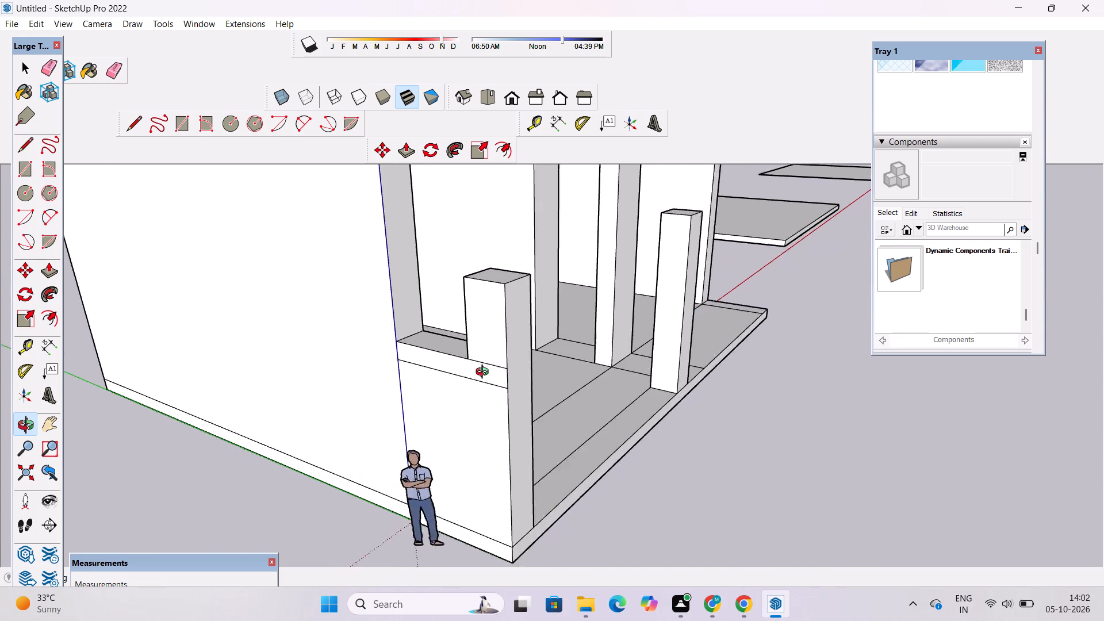
scroll(485, 373, up, 3)
drag(470, 381, 501, 392)
scroll(502, 392, up, 3)
shift+drag(502, 392, 472, 388)
drag(463, 388, 501, 392)
key(l)
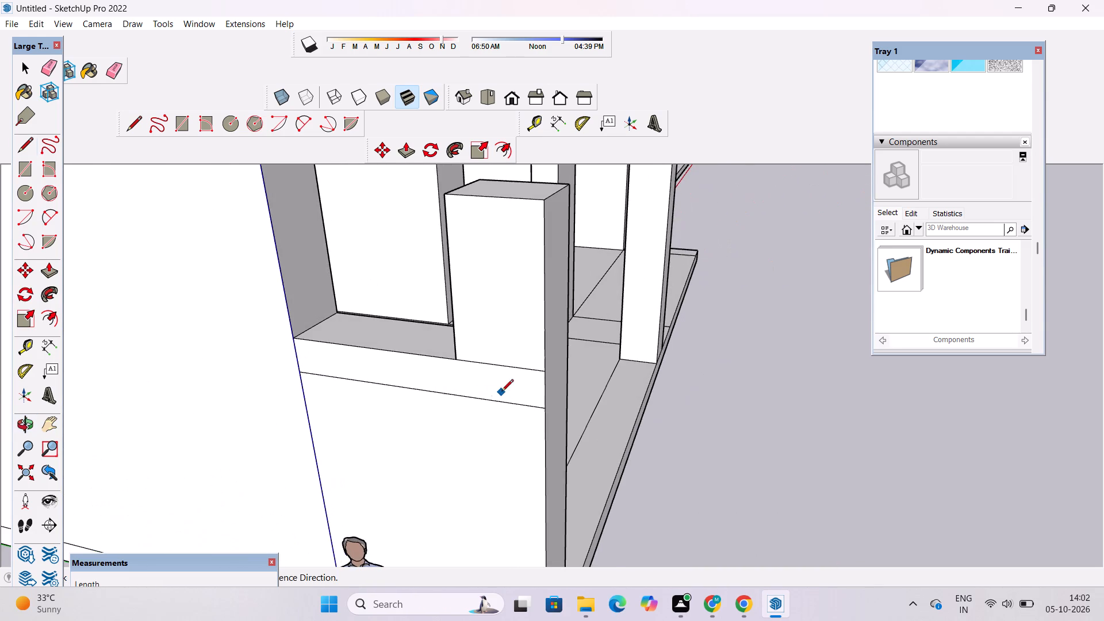
scroll(475, 384, up, 2)
click(451, 355)
click(458, 396)
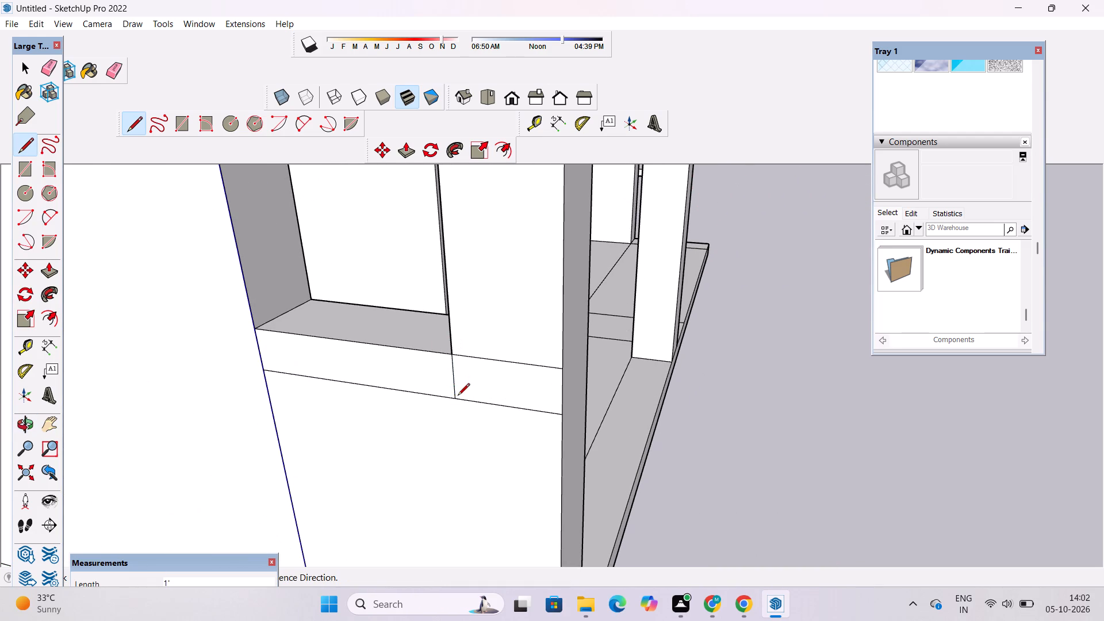
key(space)
Erase the two horizontal line segments crossing the corner column's outer face.
key(e)
drag(499, 354, 499, 415)
drag(517, 349, 517, 379)
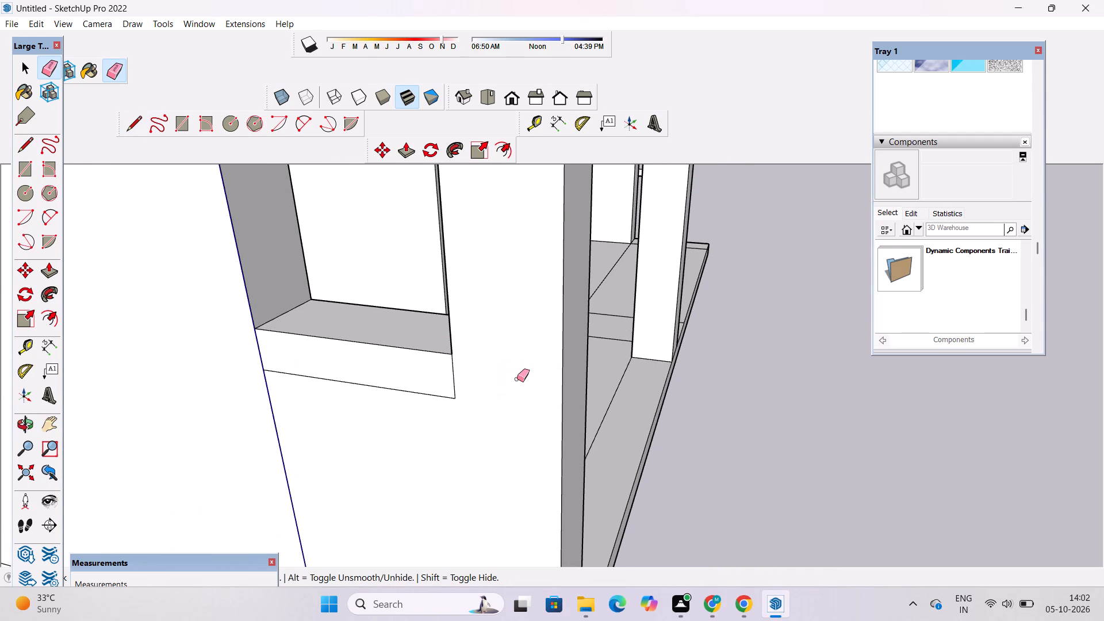
Examine the corner column together with the front column and slab from the side and the front.
key(o)
scroll(517, 379, down, 4)
drag(556, 385, 440, 375)
scroll(438, 371, down, 2)
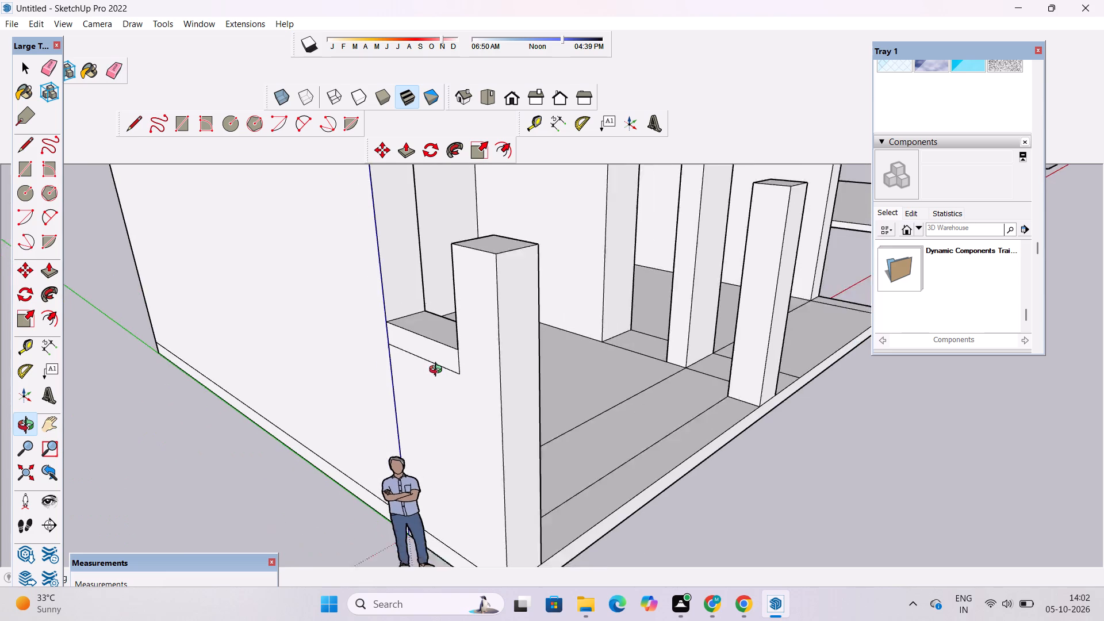
scroll(438, 371, down, 7)
drag(489, 415, 413, 356)
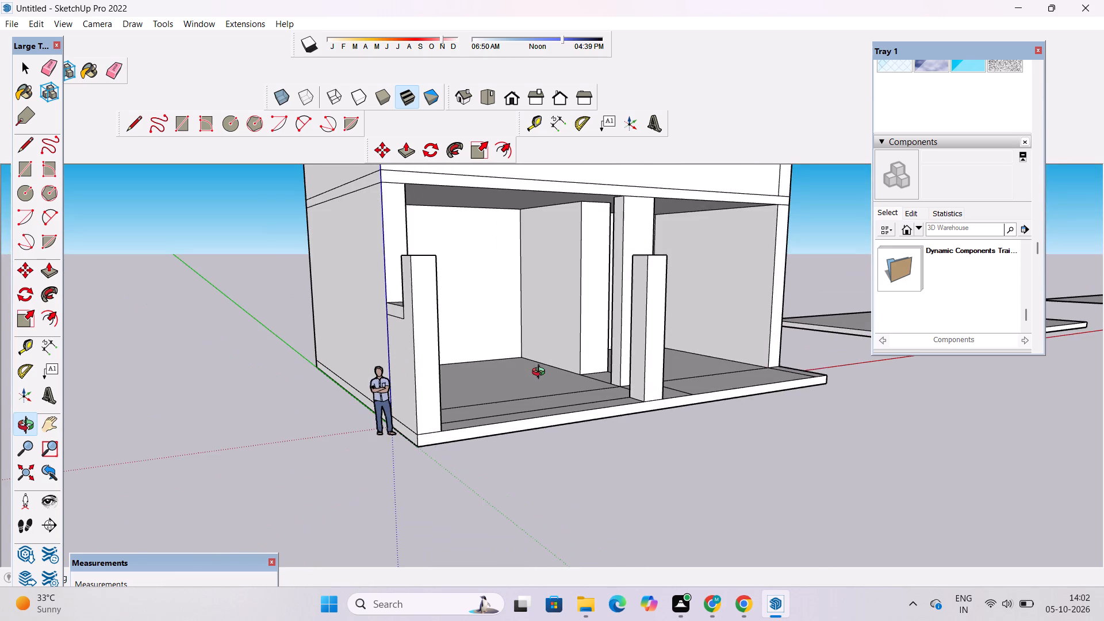
drag(541, 373, 474, 399)
shift+drag(524, 388, 483, 397)
scroll(480, 397, down, 3)
drag(485, 408, 461, 409)
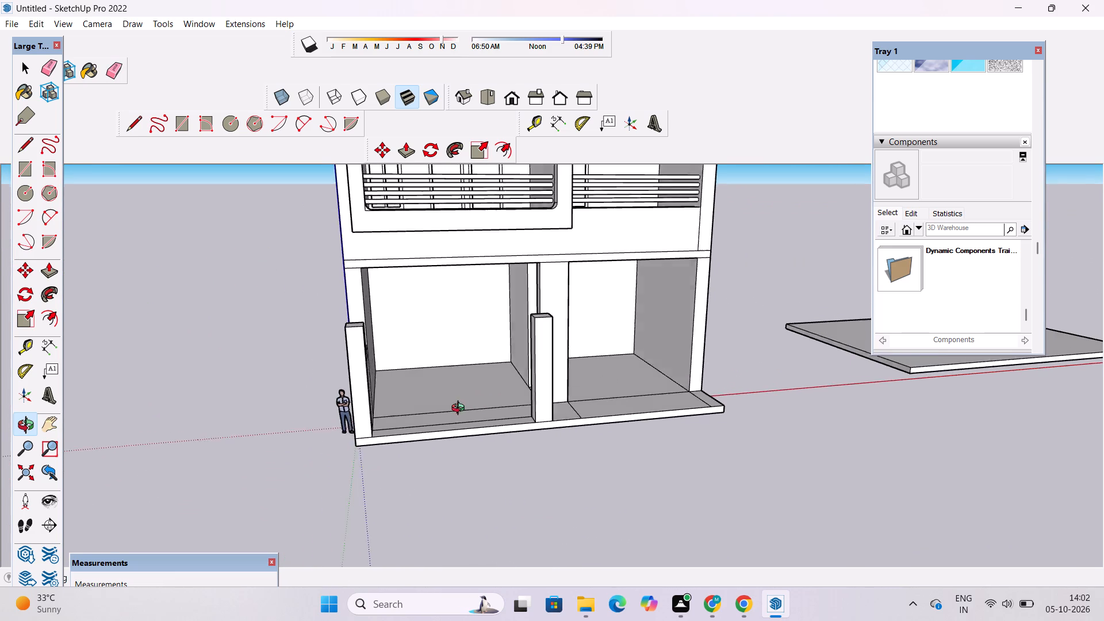
drag(461, 409, 446, 406)
shift+drag(440, 400, 469, 444)
Examine the whole house from the front, comparing the two front columns with the upper-floor facade.
scroll(469, 444, down, 6)
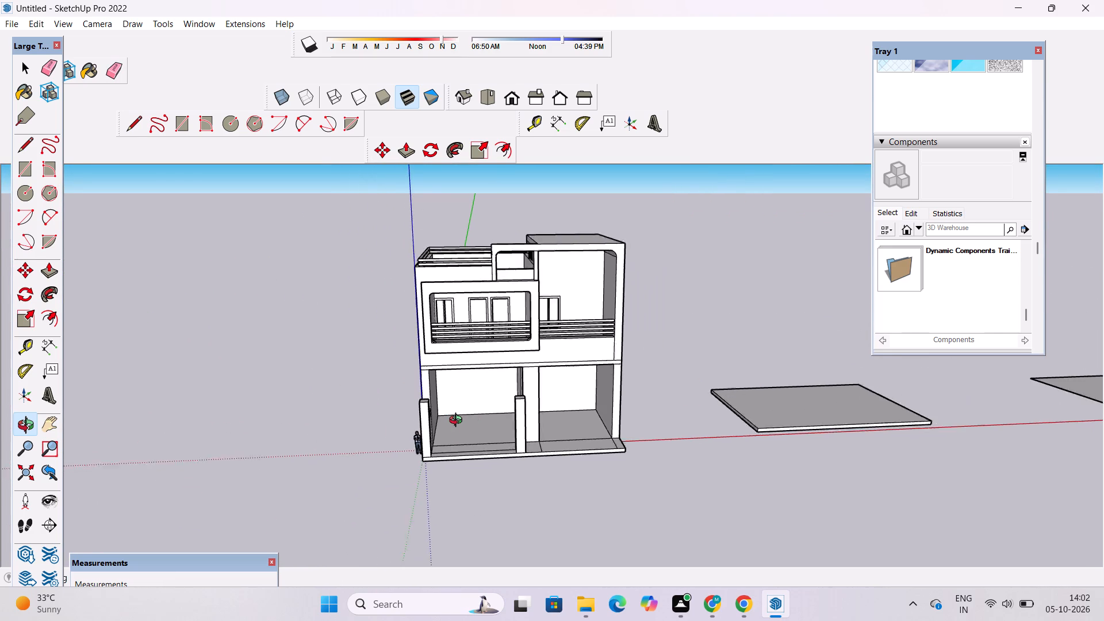
scroll(458, 421, down, 2)
shift+drag(461, 417, 472, 454)
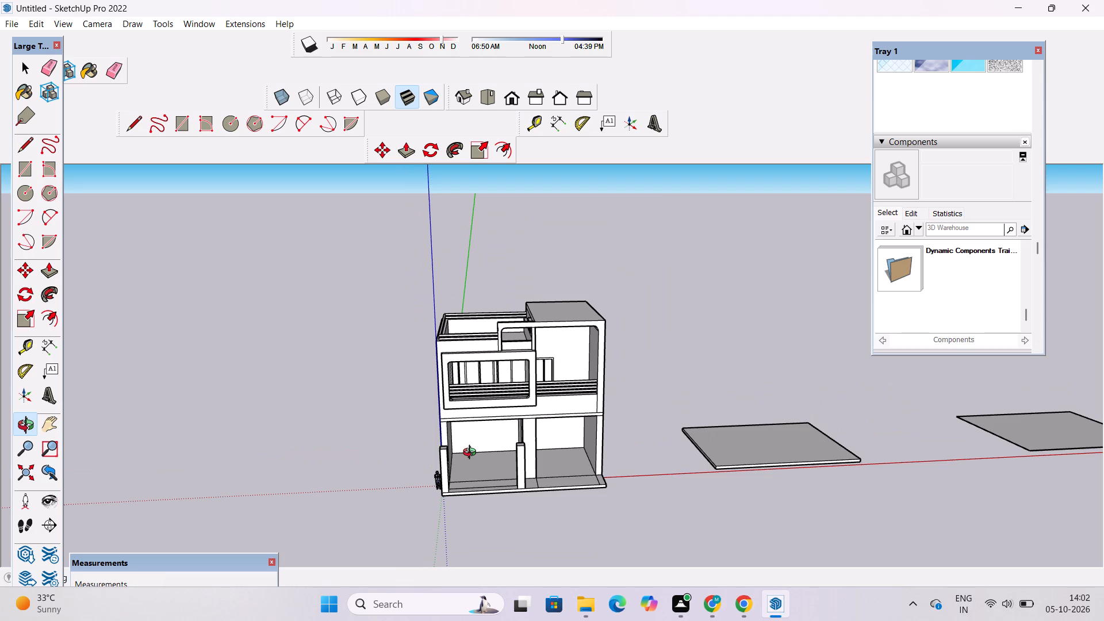
scroll(472, 454, down, 3)
shift+drag(497, 445, 497, 461)
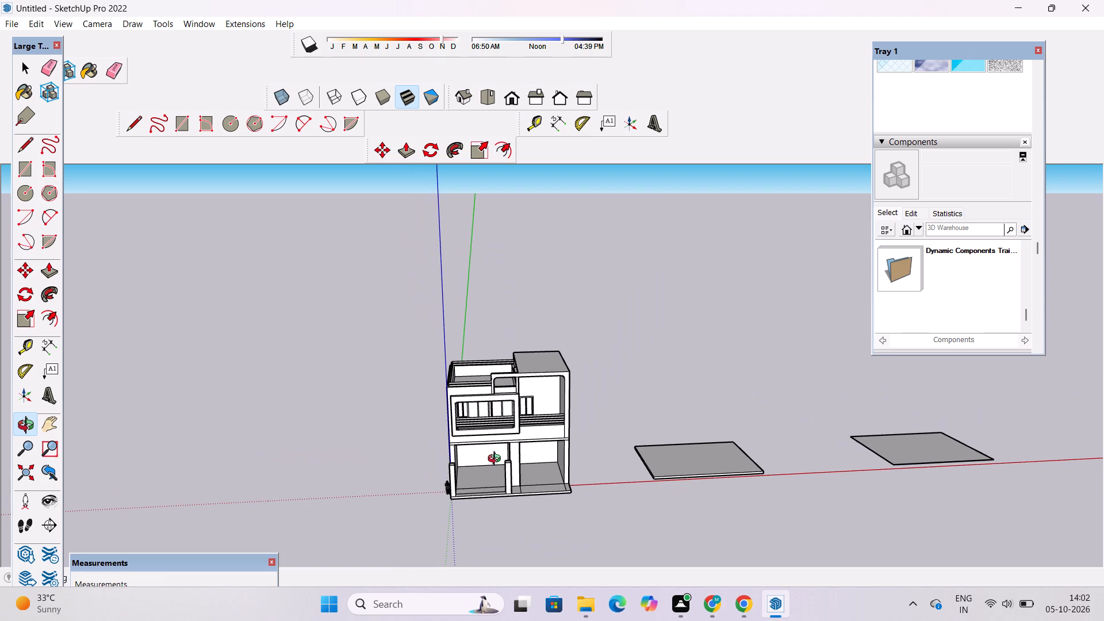
shift+drag(497, 457, 485, 473)
scroll(481, 470, down, 5)
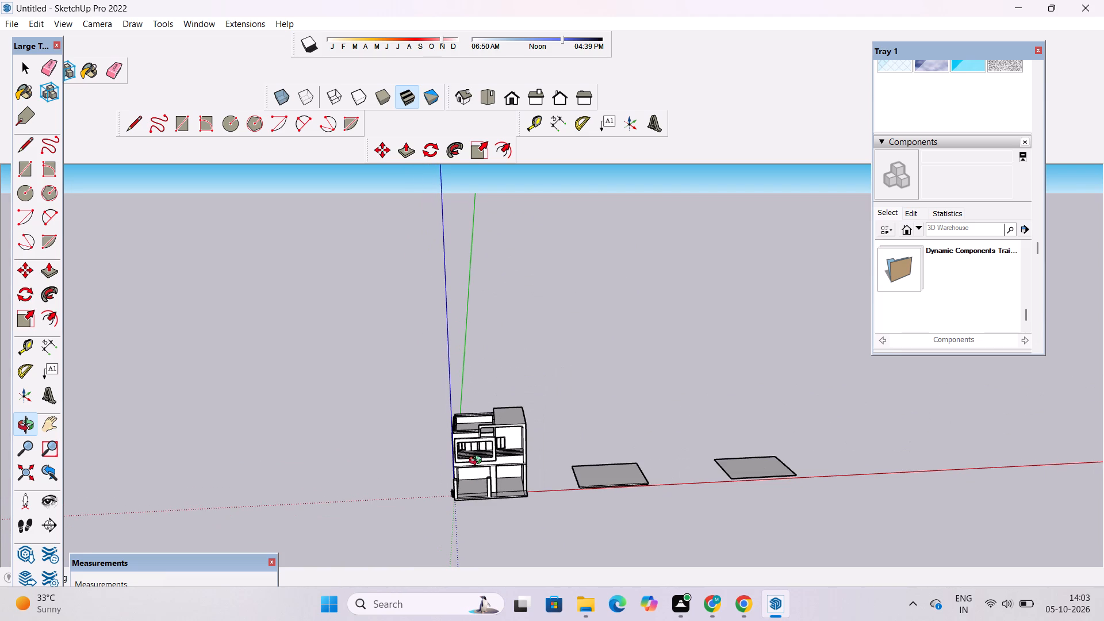
scroll(478, 462, up, 2)
shift+drag(481, 448, 467, 469)
scroll(456, 455, down, 4)
scroll(478, 491, up, 5)
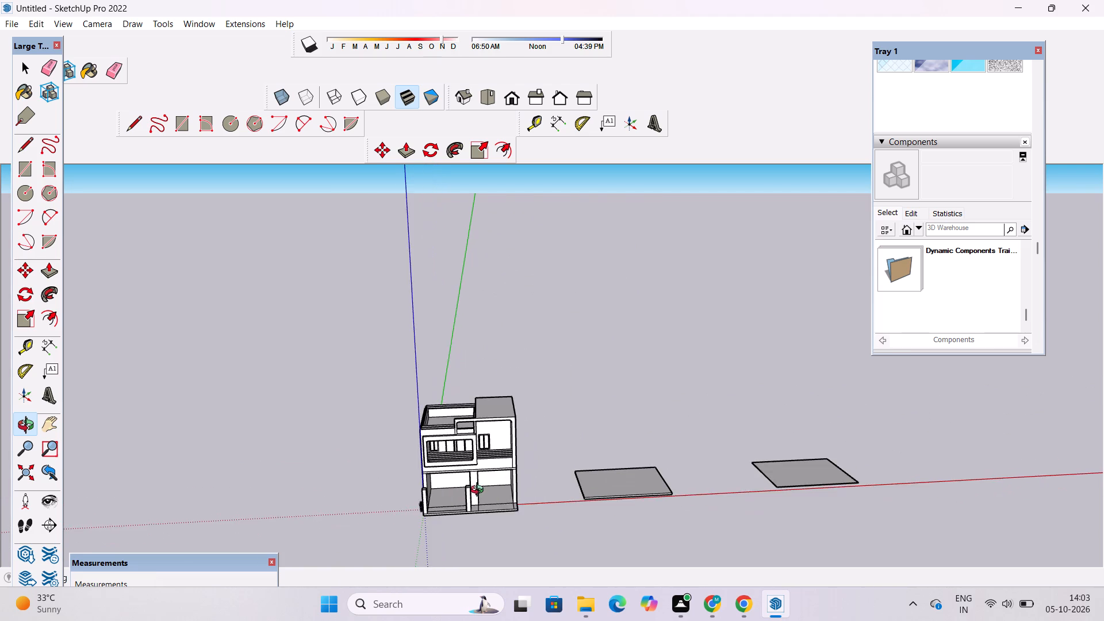
scroll(480, 491, up, 11)
drag(459, 507, 460, 431)
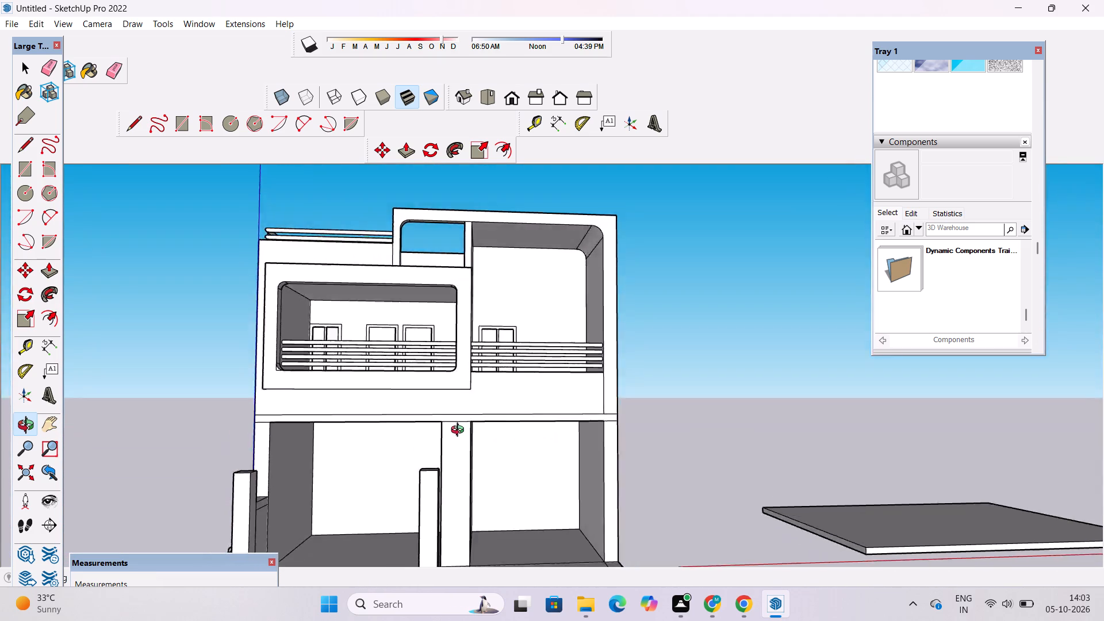
drag(460, 431, 465, 504)
scroll(420, 397, down, 4)
shift+drag(437, 373, 437, 416)
drag(455, 457, 436, 358)
scroll(356, 454, up, 1)
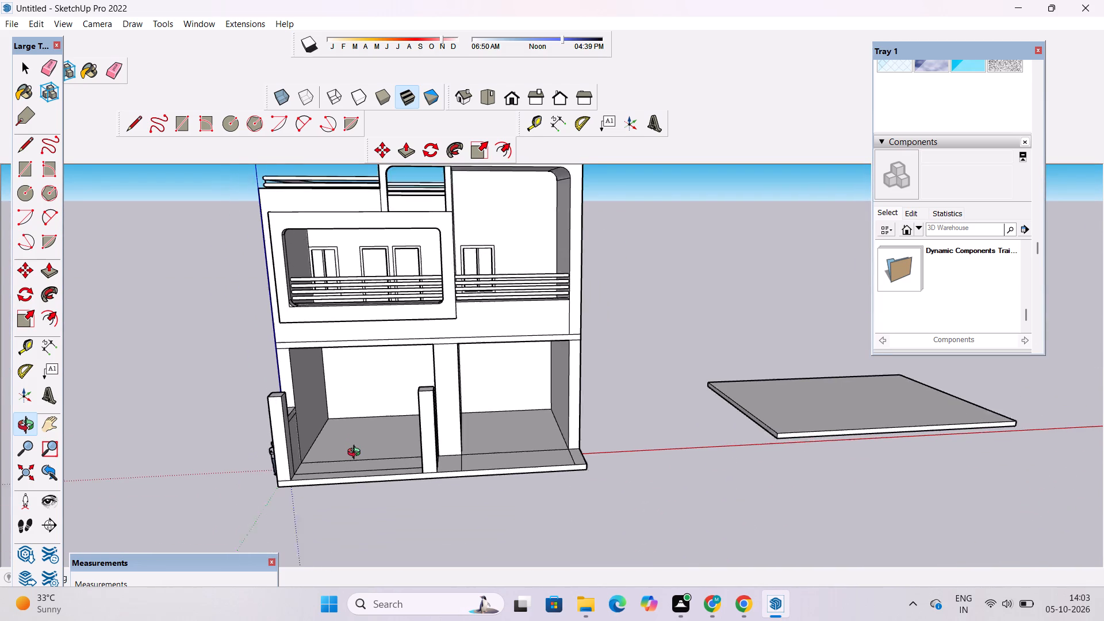
Examine the house's front, checking the upper-floor balconies and roof frame against the ground-floor slab and front columns.
scroll(356, 454, up, 2)
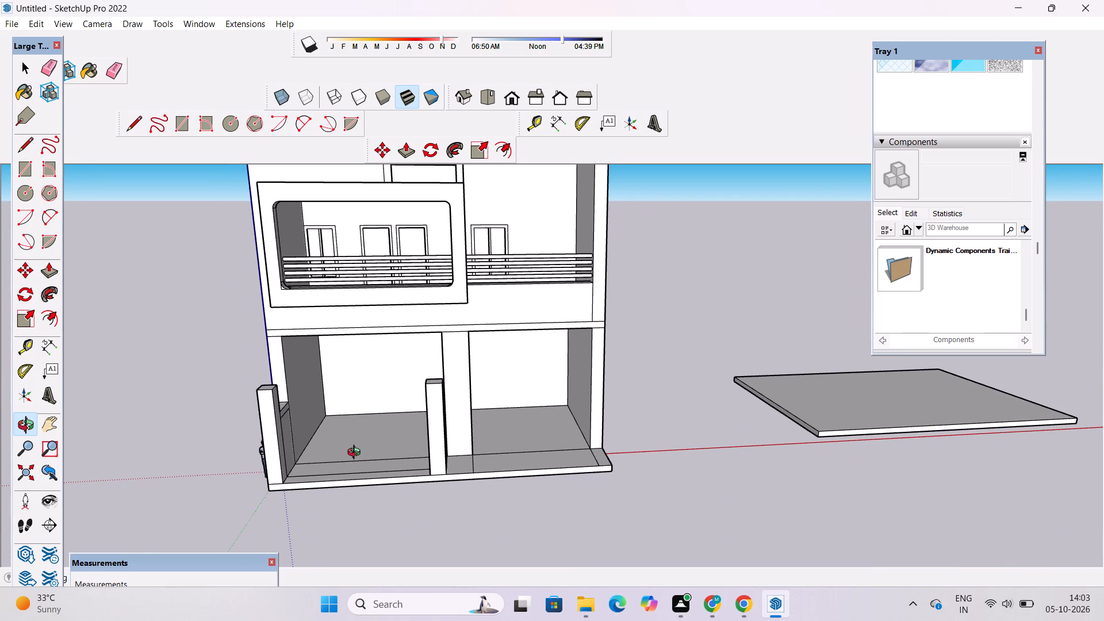
scroll(356, 454, down, 1)
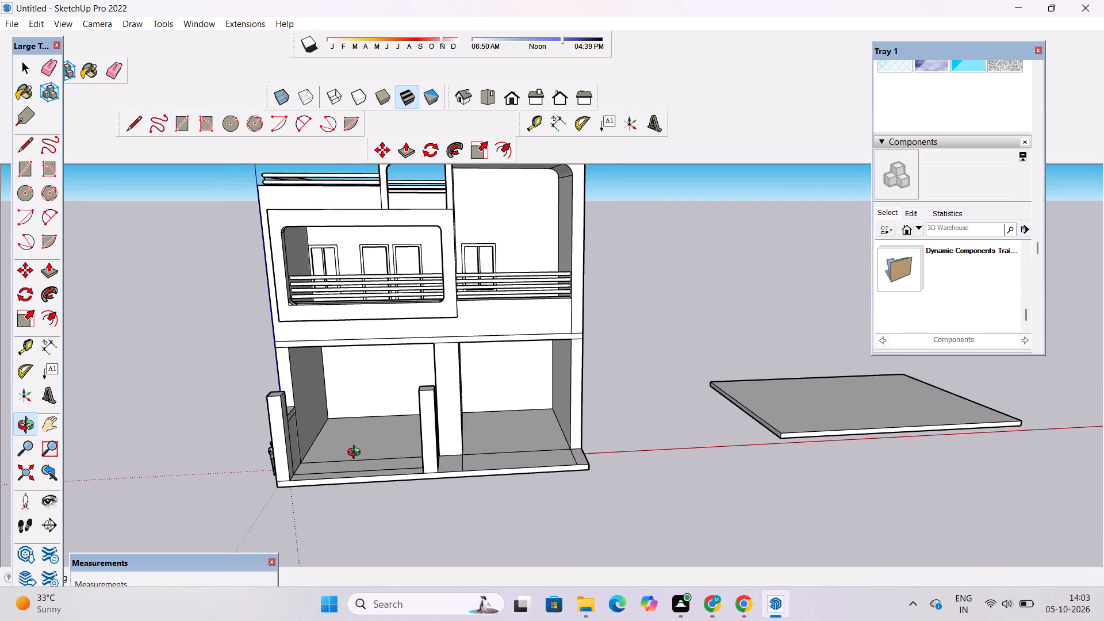
scroll(356, 454, down, 3)
scroll(356, 454, up, 1)
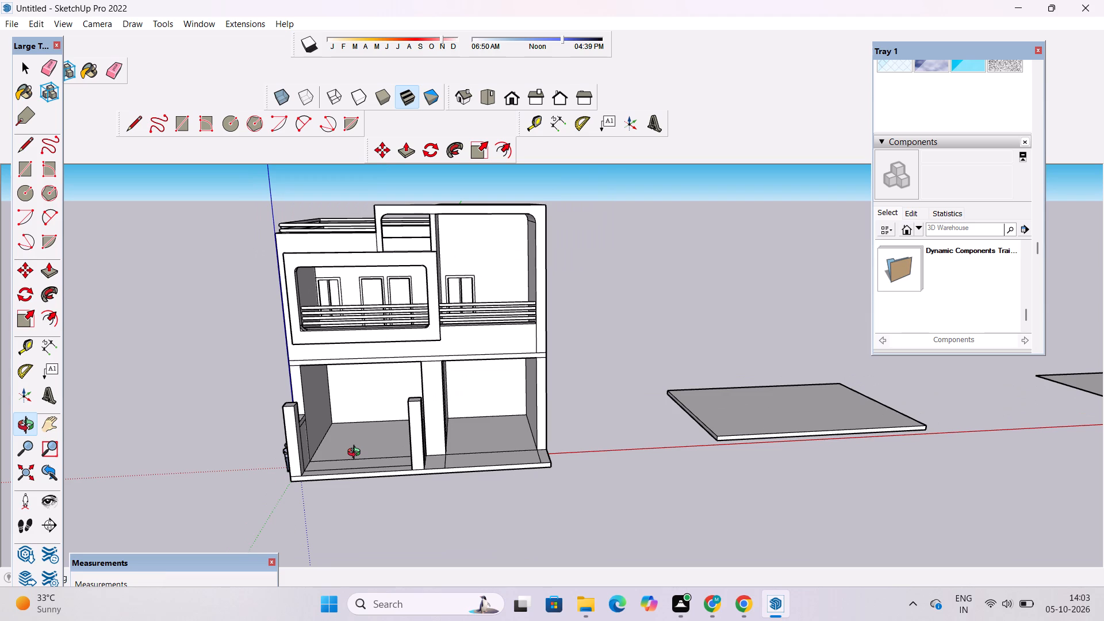
shift+drag(411, 407, 435, 445)
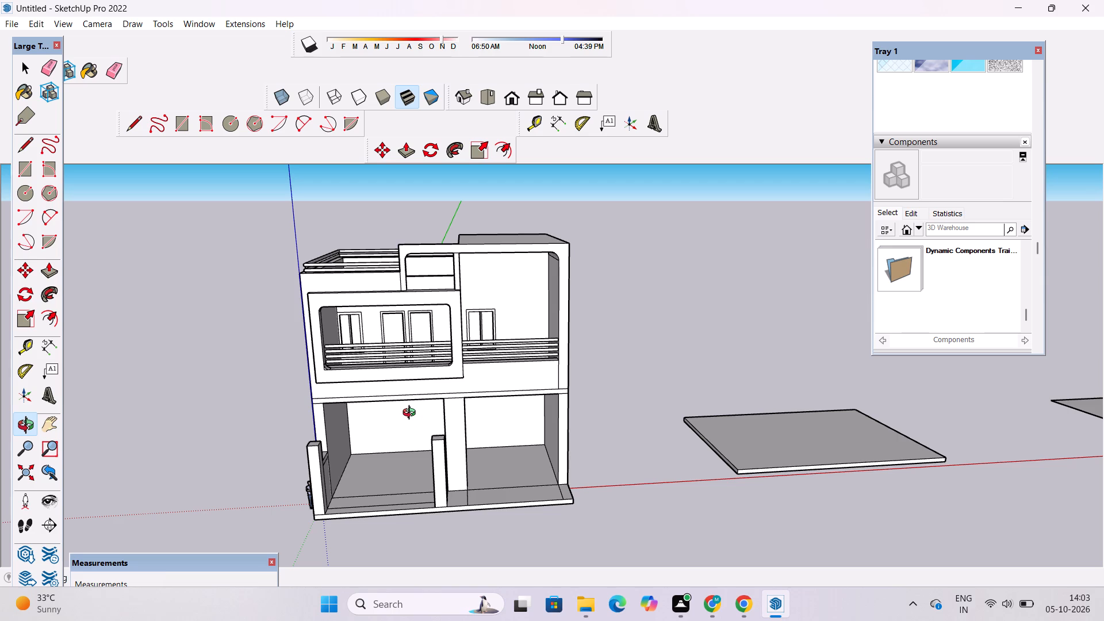
scroll(412, 414, down, 4)
scroll(396, 361, up, 10)
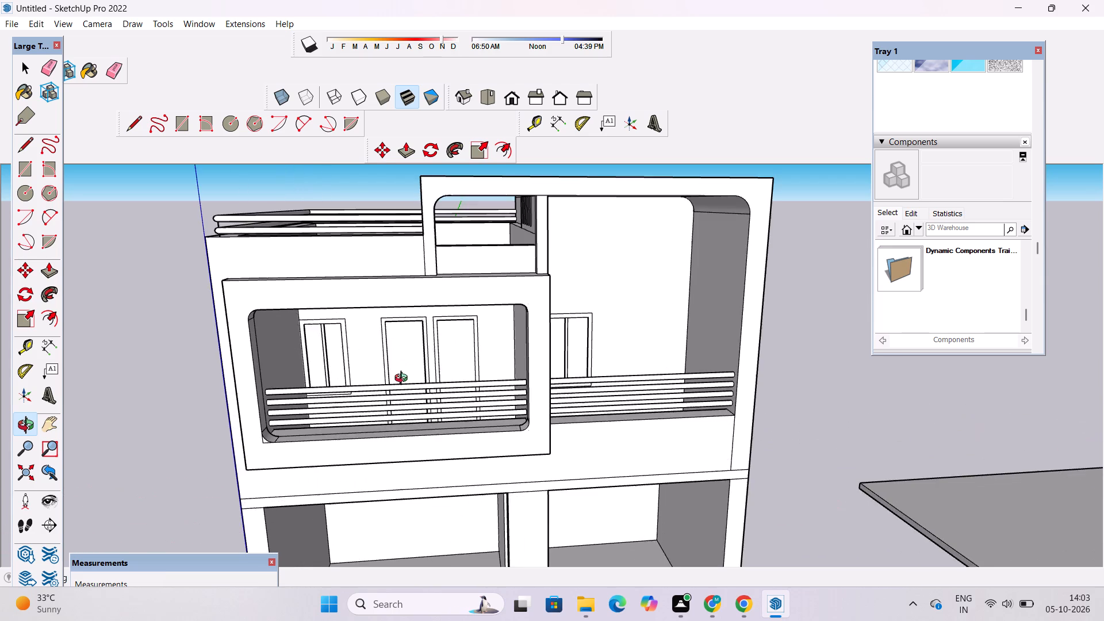
shift+drag(440, 438, 423, 403)
scroll(428, 407, down, 6)
drag(456, 481, 456, 393)
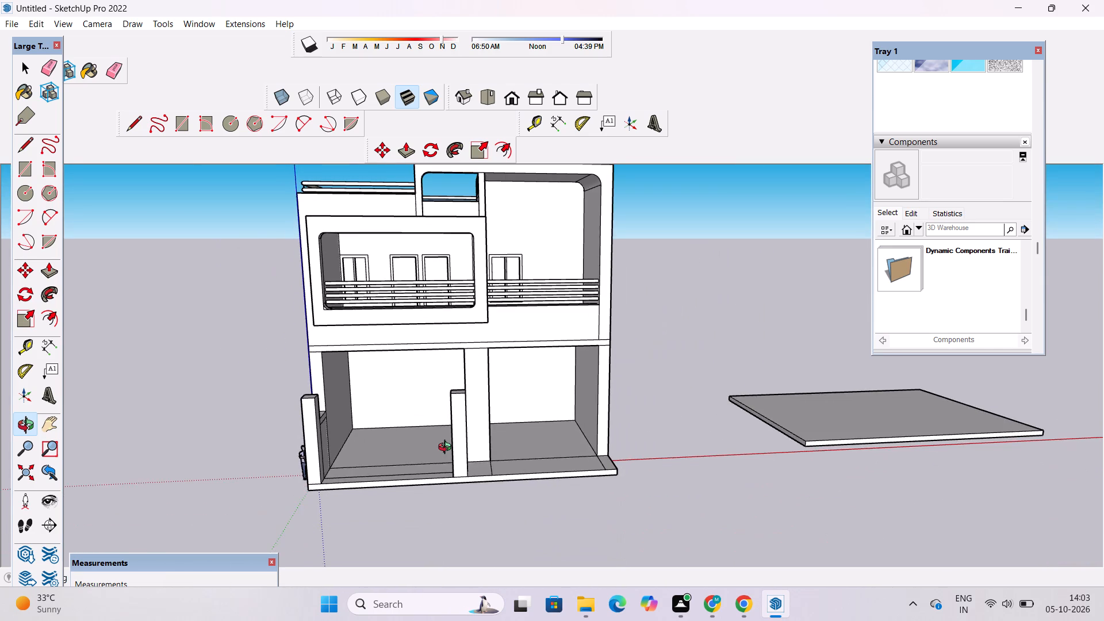
drag(446, 457, 435, 476)
shift+drag(397, 478, 421, 460)
drag(418, 474, 404, 520)
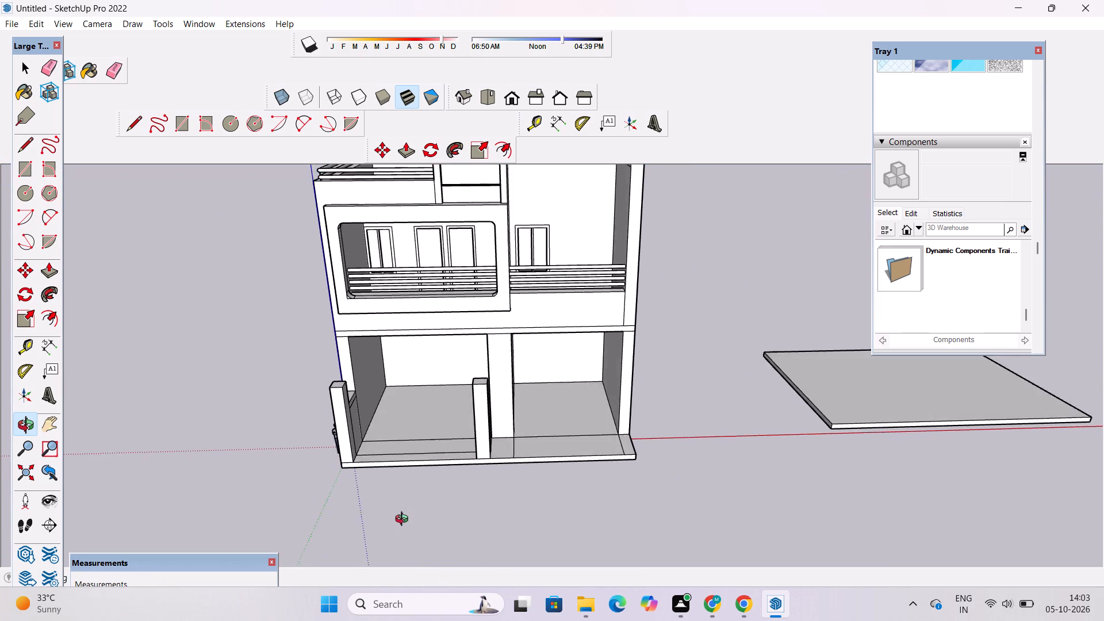
drag(404, 520, 397, 535)
Examine the extended slab between the corner column and the second front column up close, including the lines crossing it.
scroll(366, 469, up, 9)
drag(420, 427, 405, 449)
scroll(351, 439, up, 4)
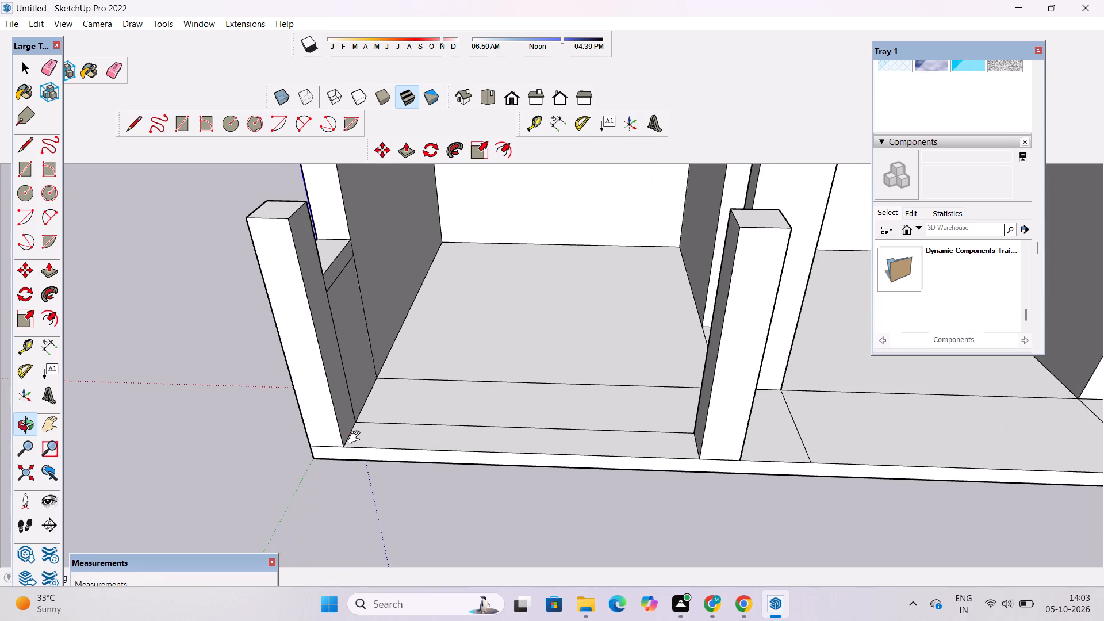
shift+drag(359, 442, 362, 447)
click(389, 457)
scroll(390, 458, up, 2)
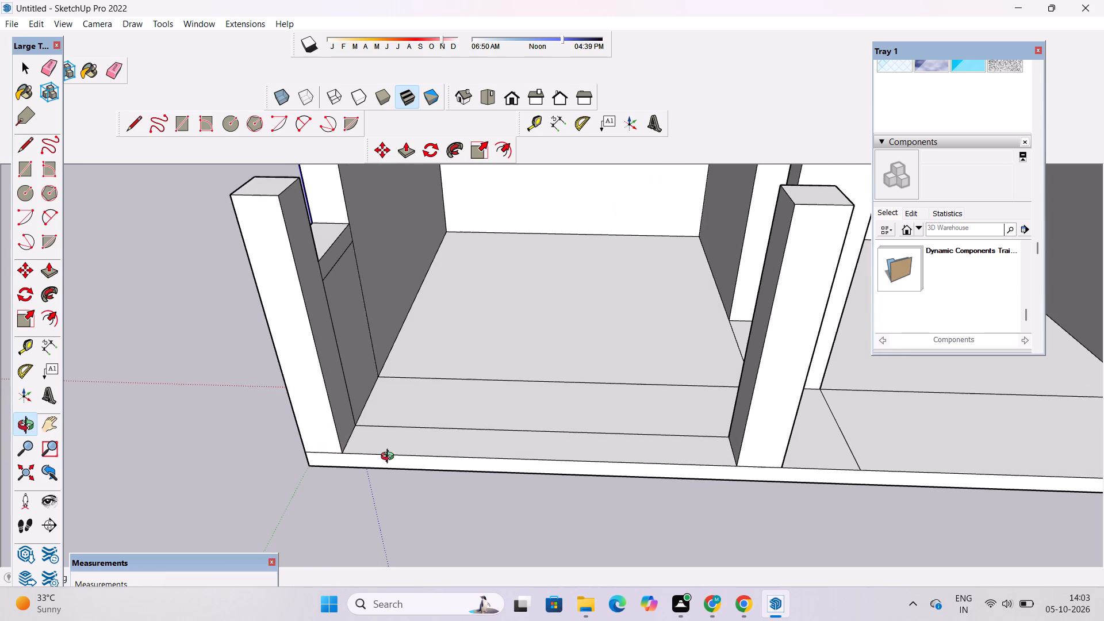
scroll(390, 458, down, 2)
drag(406, 444, 407, 486)
shift+drag(420, 480, 400, 430)
drag(404, 431, 407, 443)
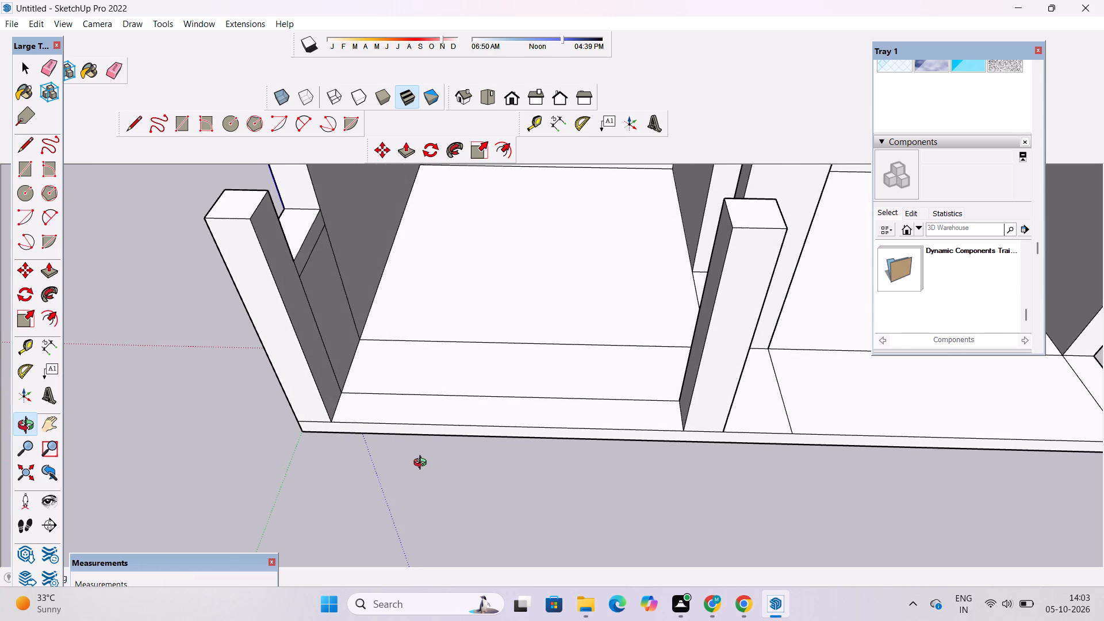
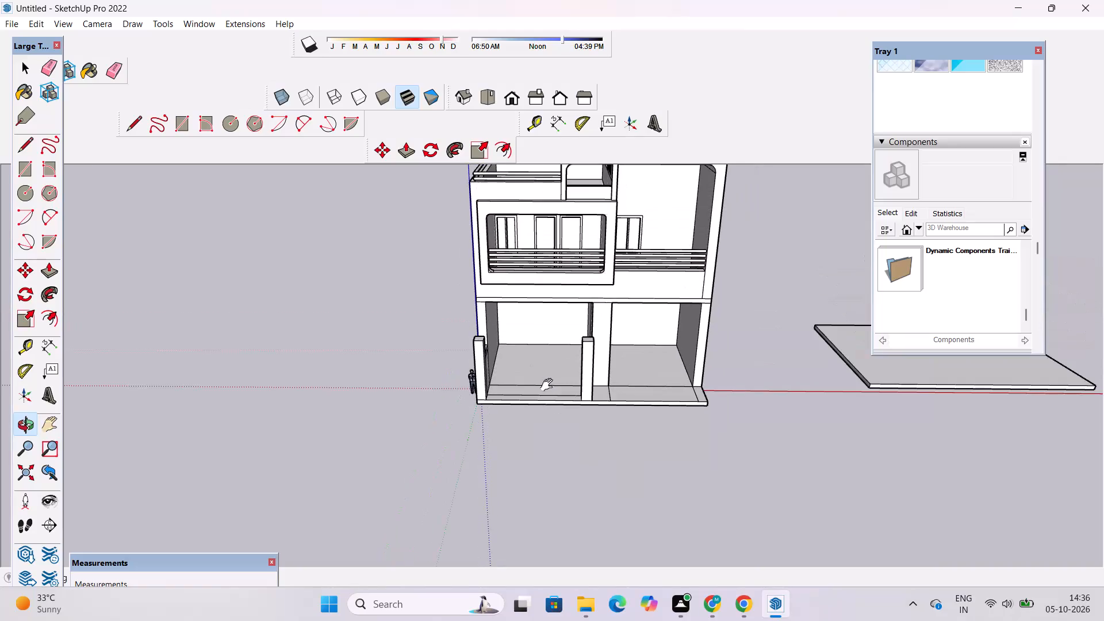
Examine the ground-floor slab and the two front columns against the upper-floor facade from the front.
scroll(546, 383, up, 1)
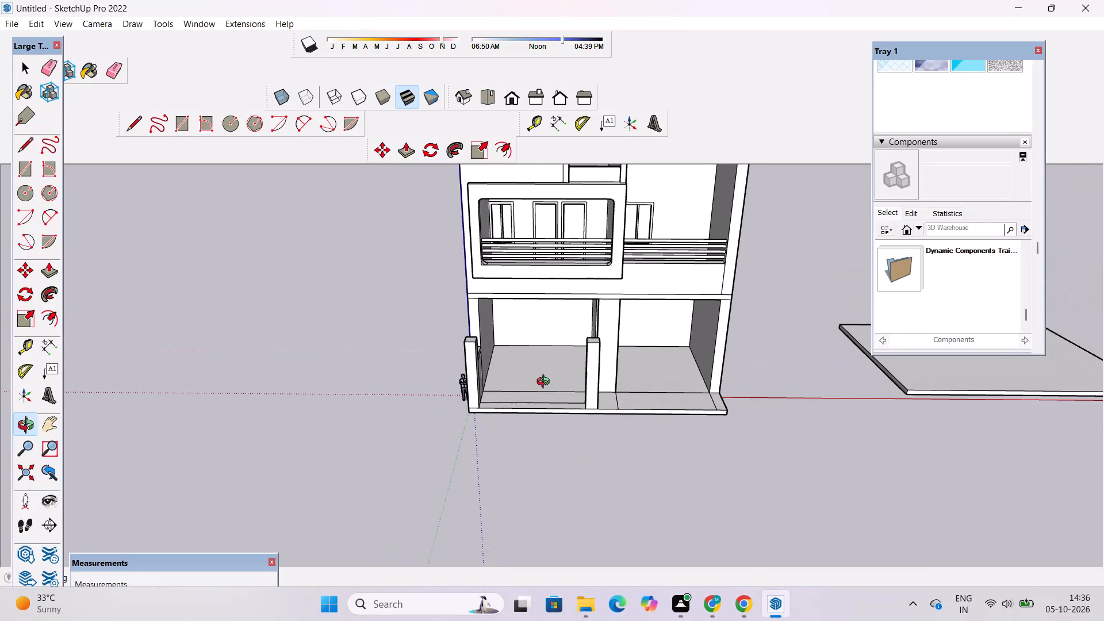
scroll(546, 383, down, 1)
scroll(546, 383, up, 2)
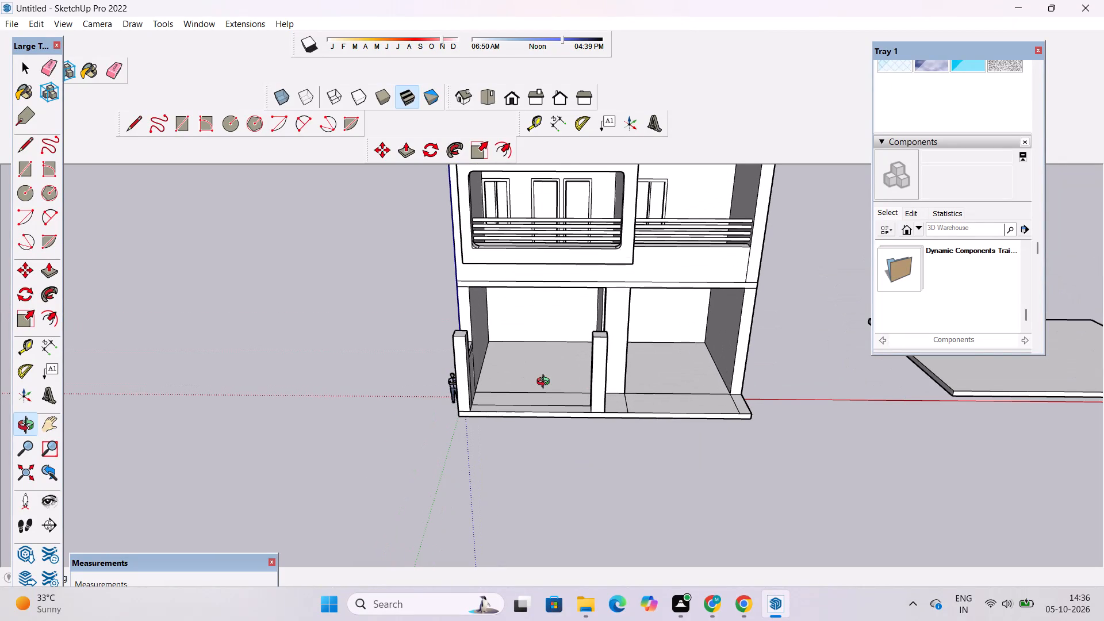
scroll(546, 383, down, 6)
scroll(549, 393, up, 4)
shift+drag(549, 393, 522, 440)
drag(521, 482, 543, 526)
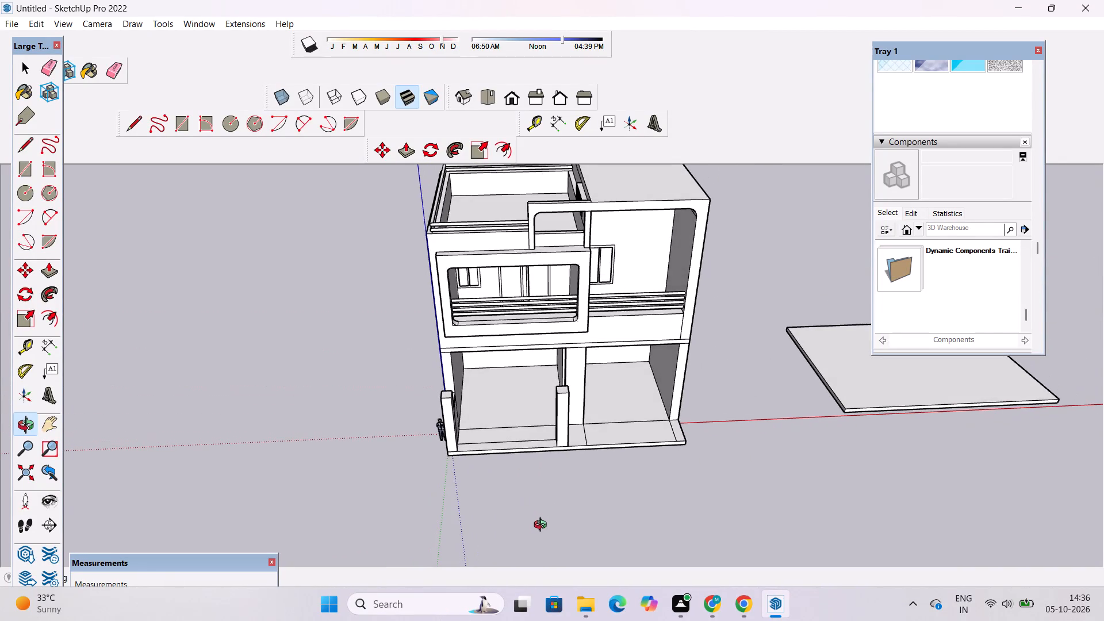
scroll(510, 479, up, 4)
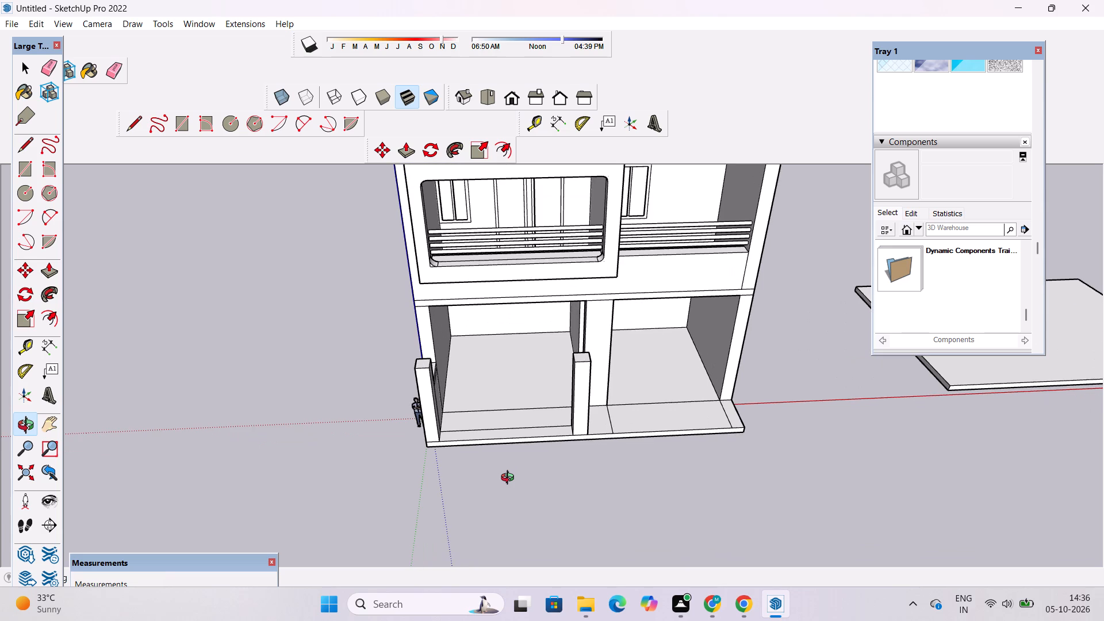
scroll(510, 479, up, 1)
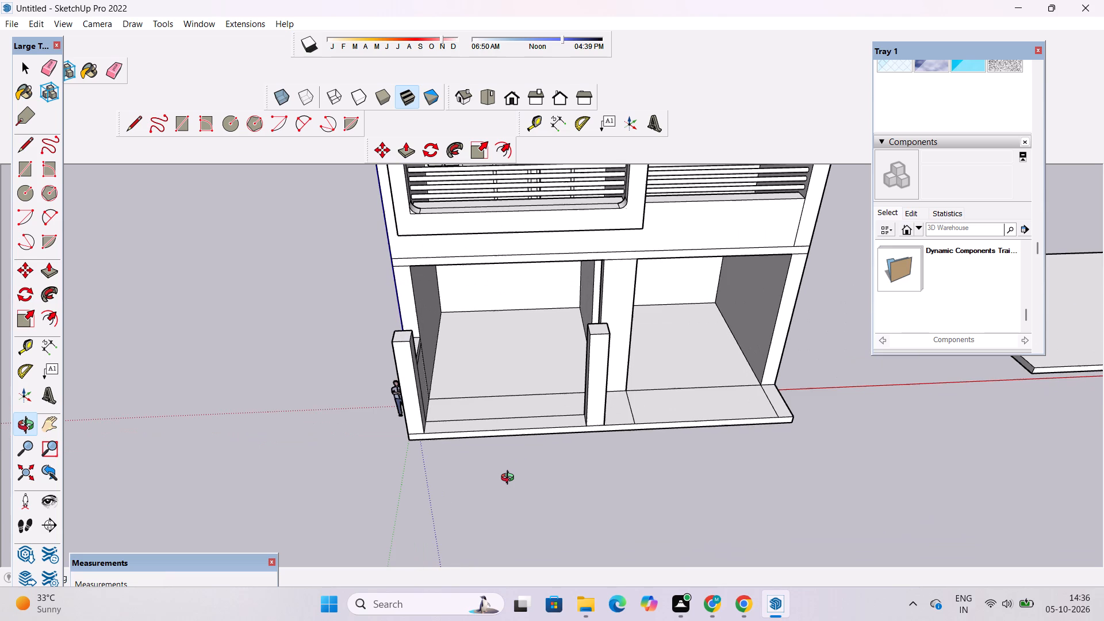
scroll(510, 479, down, 5)
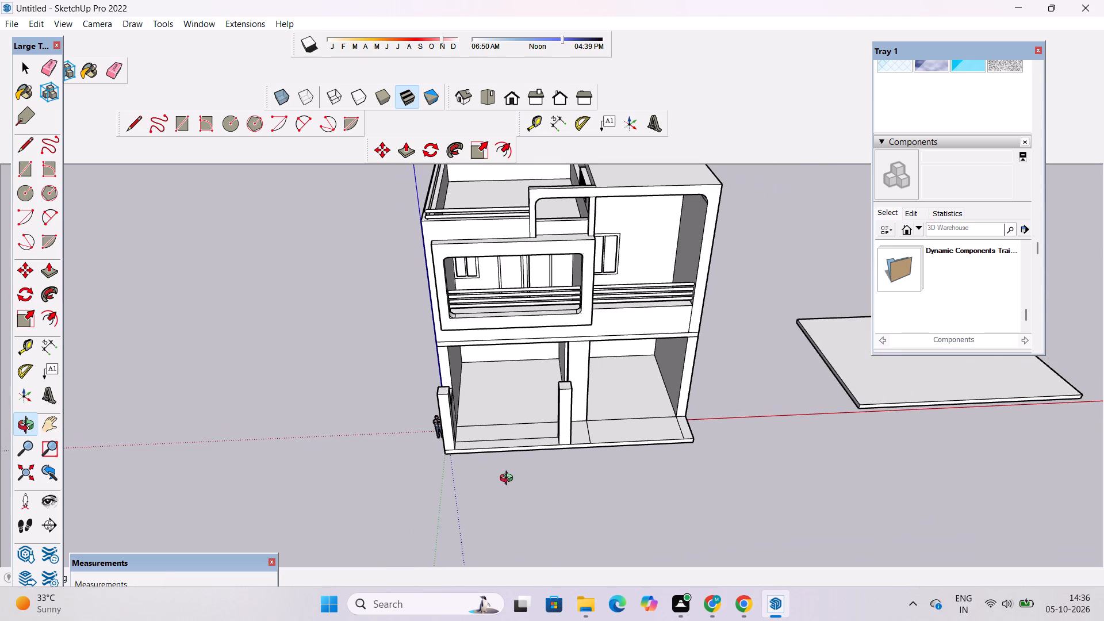
scroll(507, 490, up, 5)
shift+drag(516, 424, 488, 501)
drag(488, 515, 485, 434)
scroll(485, 434, down, 6)
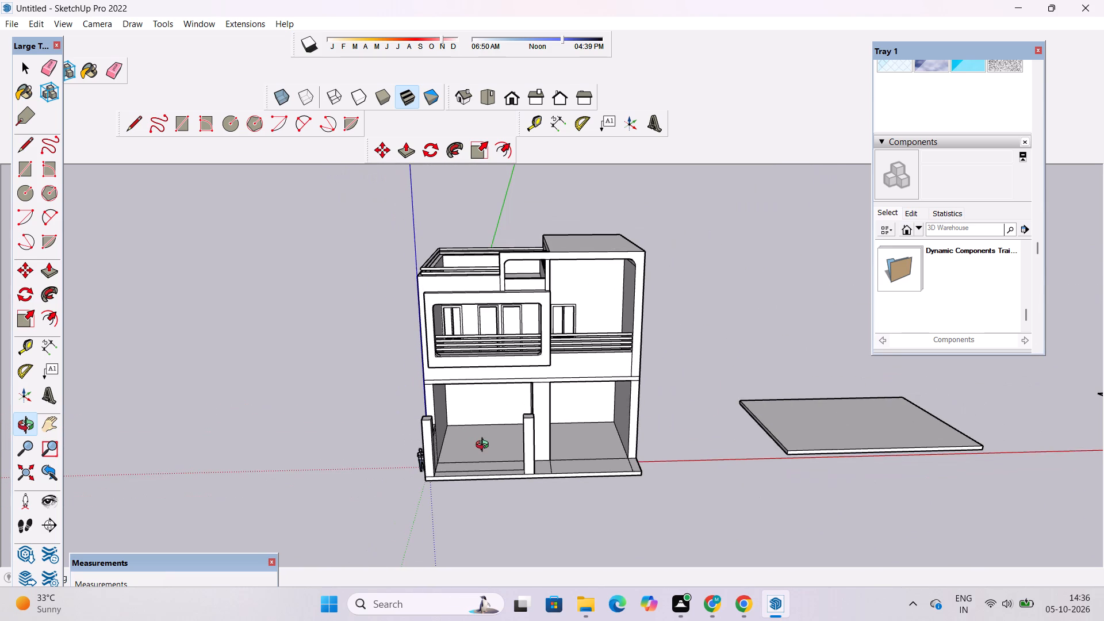
shift+drag(490, 459, 498, 386)
drag(498, 386, 524, 482)
scroll(462, 409, up, 4)
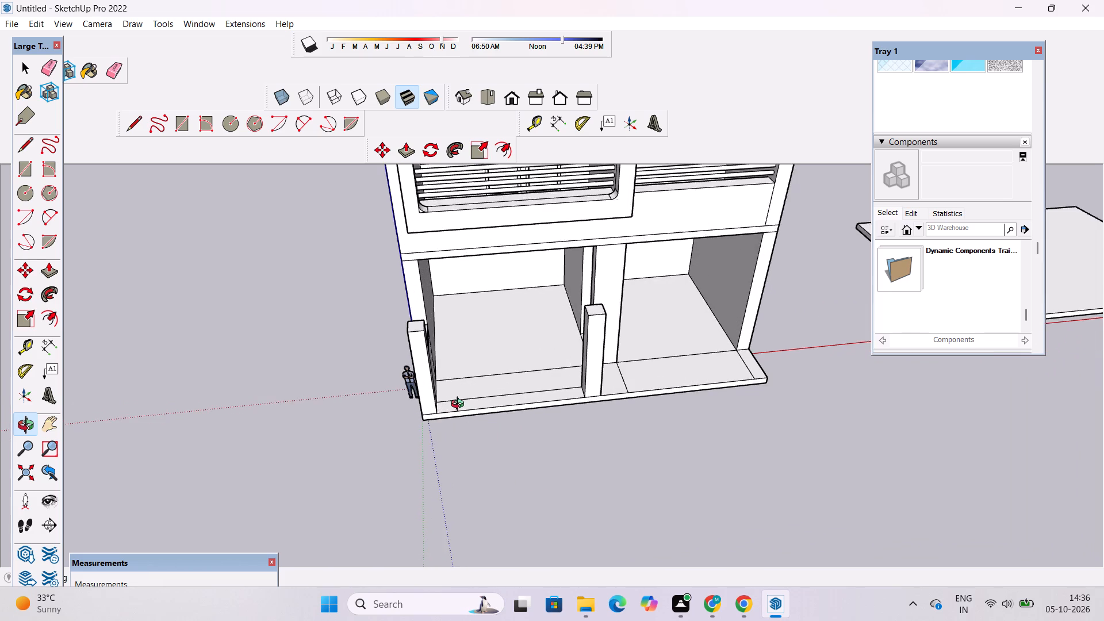
scroll(460, 405, up, 3)
Examine the whole house from above and from its corner, including the roof and the front slab with its columns.
scroll(469, 389, down, 8)
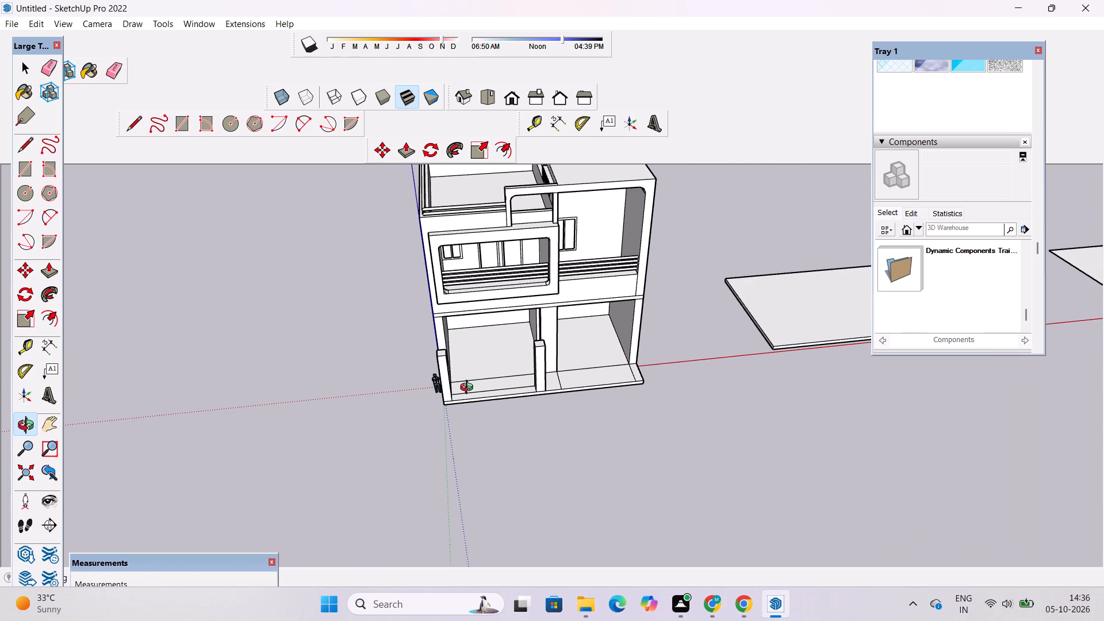
scroll(465, 393, down, 3)
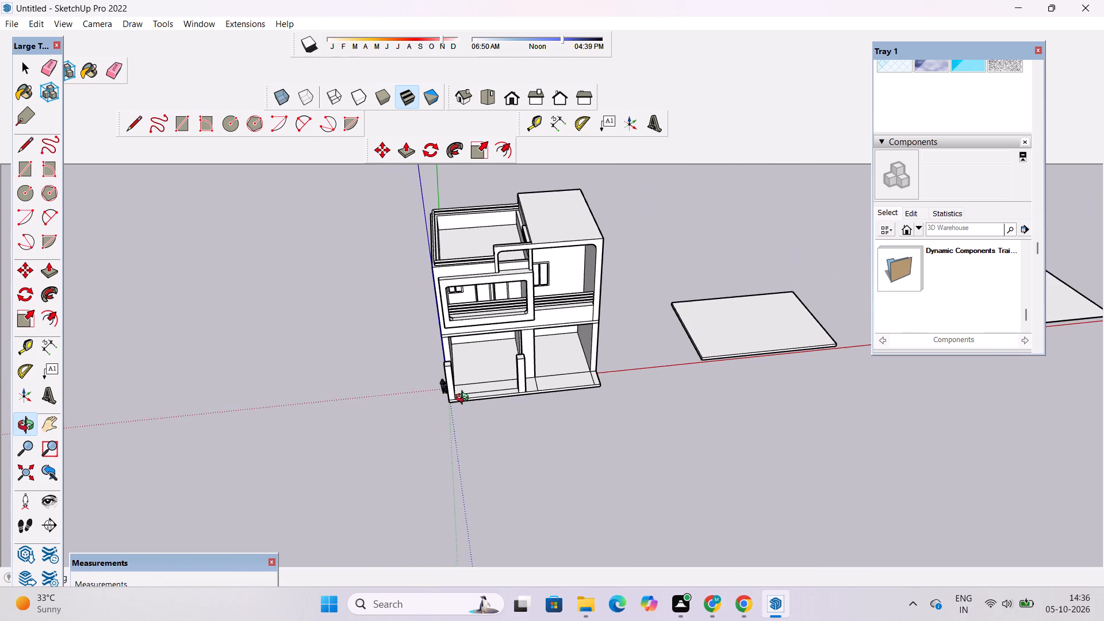
scroll(465, 400, down, 3)
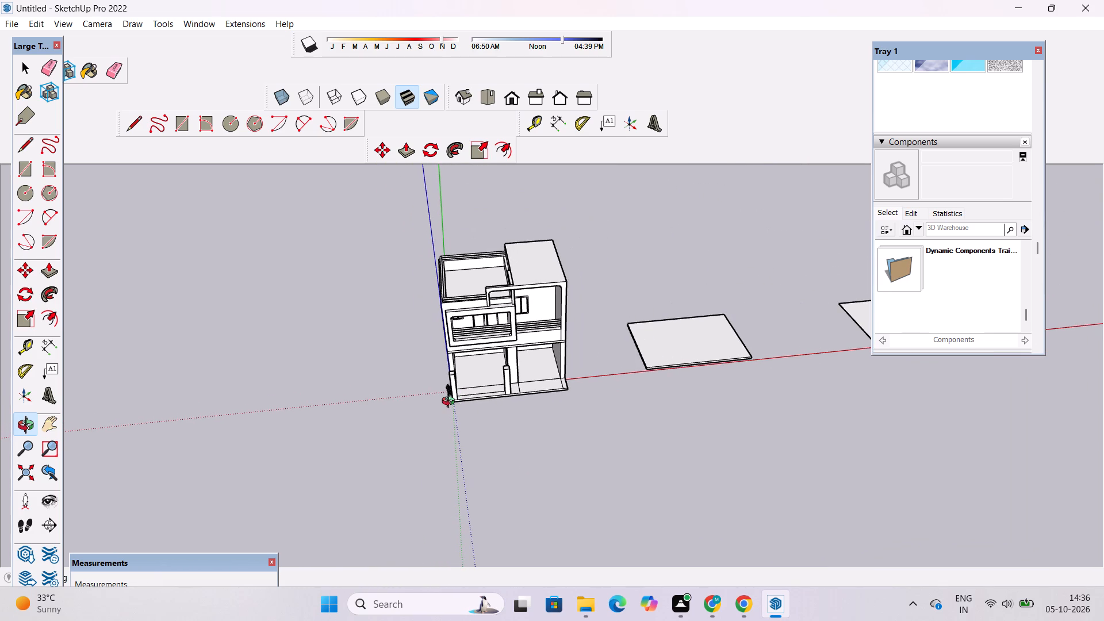
scroll(450, 404, down, 3)
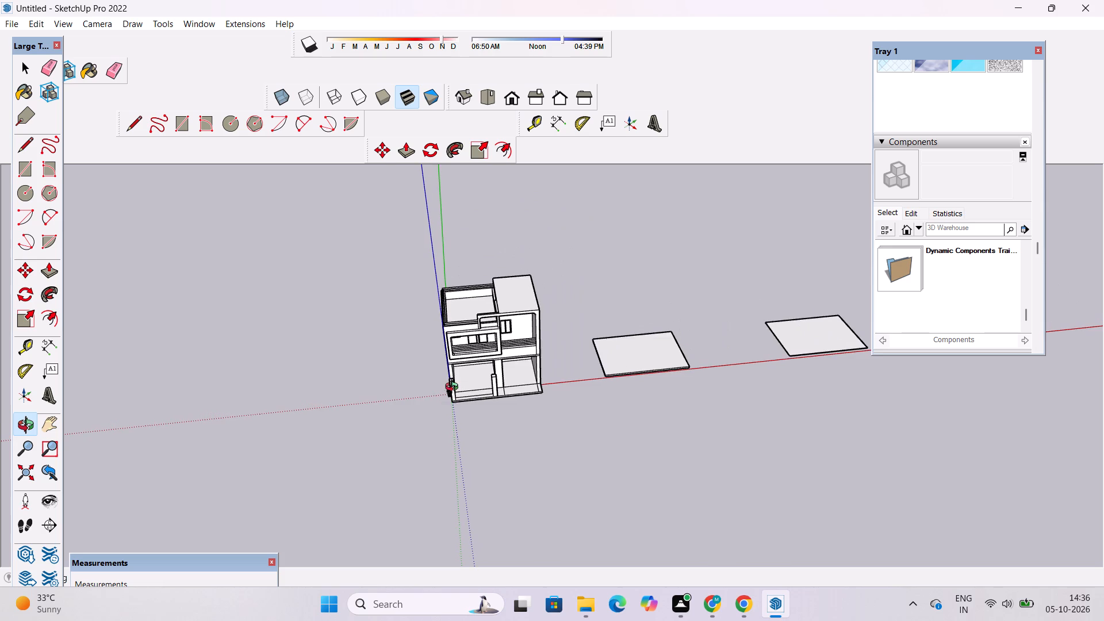
scroll(454, 386, up, 6)
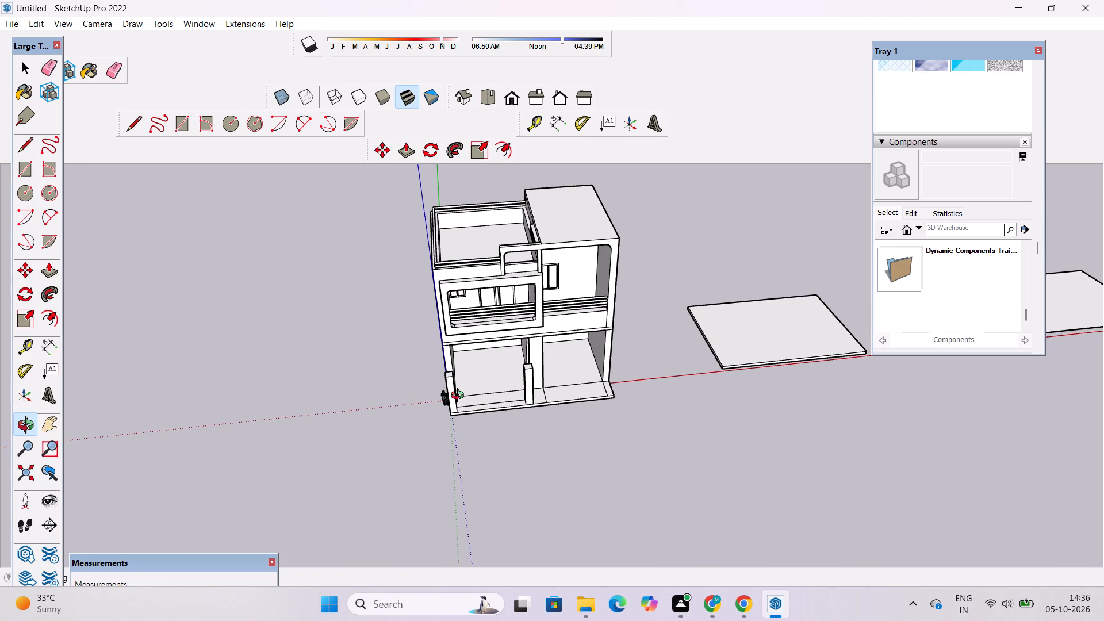
scroll(460, 400, down, 3)
shift+drag(468, 403, 476, 434)
scroll(478, 440, up, 5)
drag(487, 492, 574, 524)
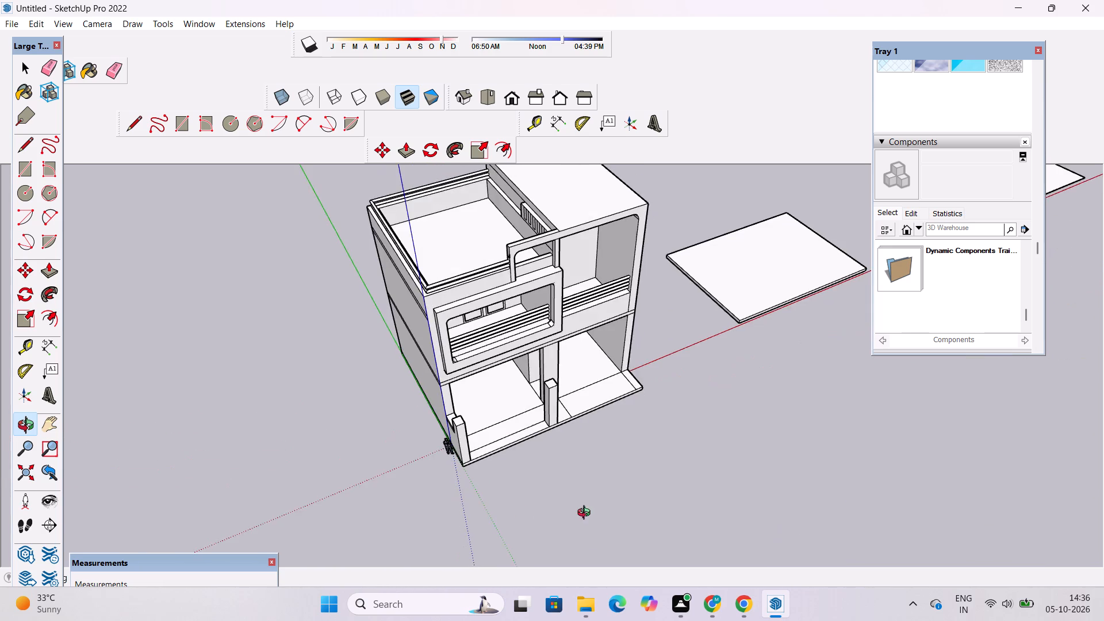
scroll(561, 469, up, 4)
drag(517, 447, 578, 471)
drag(576, 468, 397, 384)
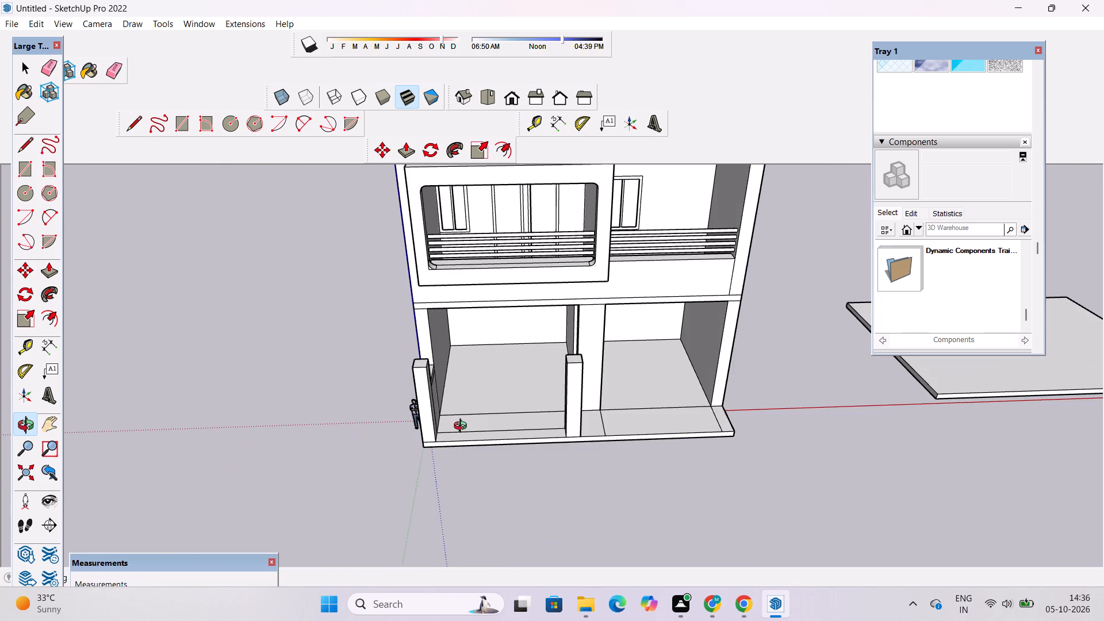
Draw a line about 20' 8" long across the slab between the base-edge midpoints of the second front column and the corner column.
click(463, 428)
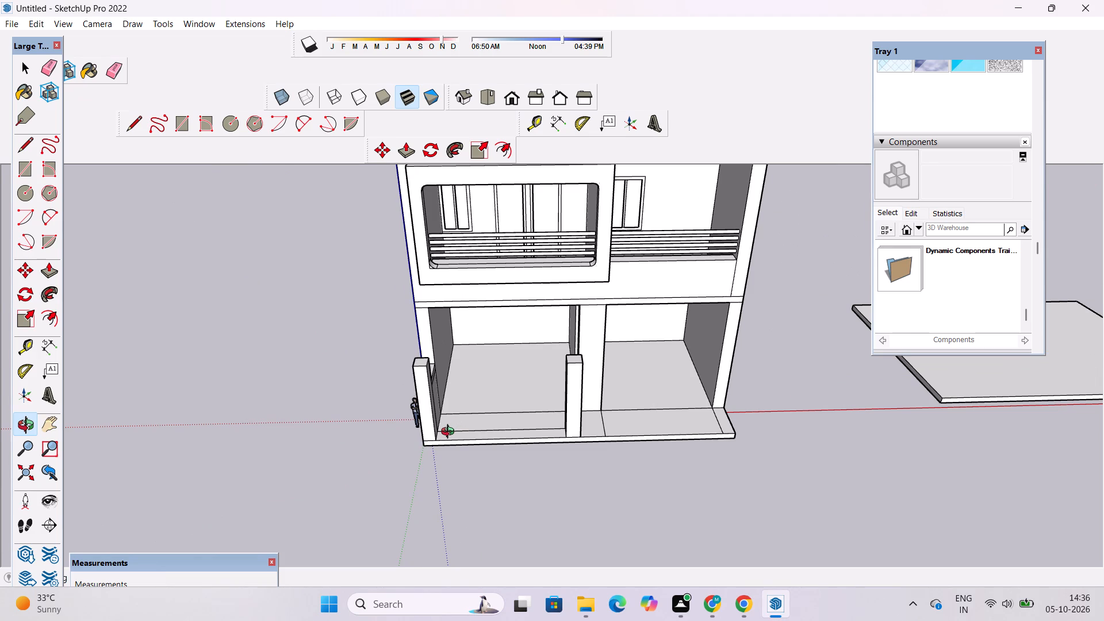
scroll(446, 435, down, 4)
scroll(463, 480, up, 11)
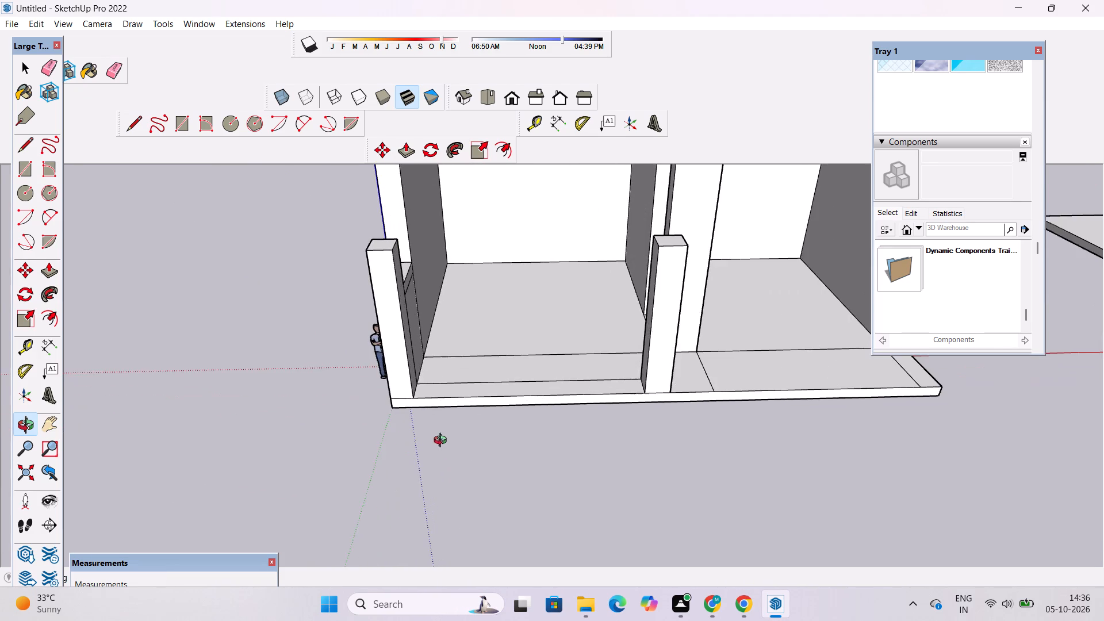
shift+click(458, 394)
drag(463, 399, 513, 508)
scroll(585, 426, up, 4)
drag(600, 425, 595, 435)
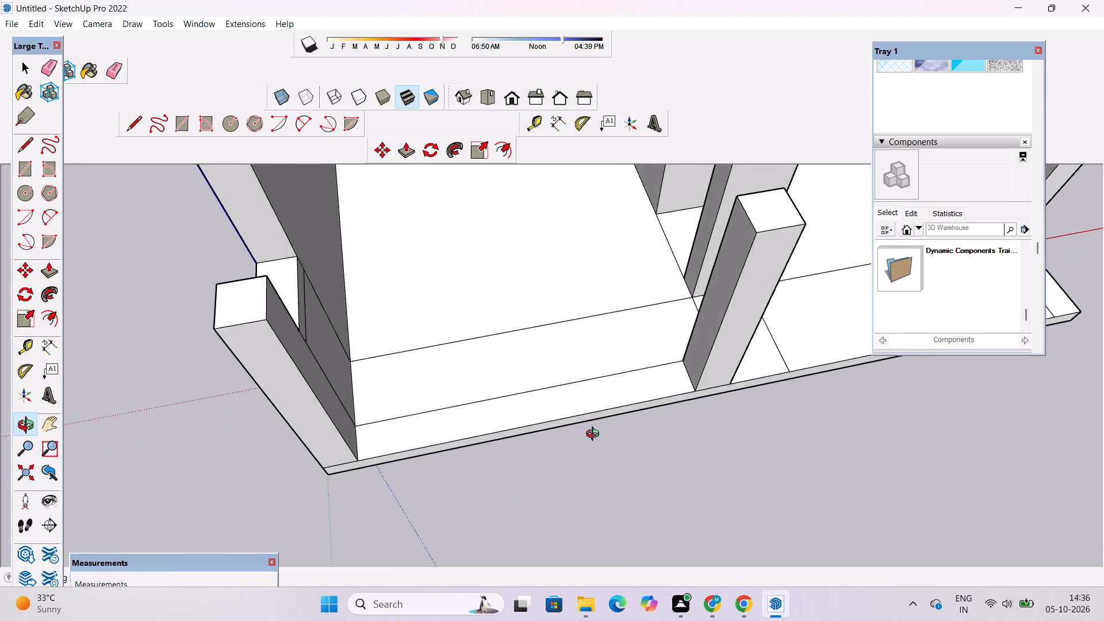
drag(595, 435, 581, 459)
key(l)
scroll(622, 405, up, 4)
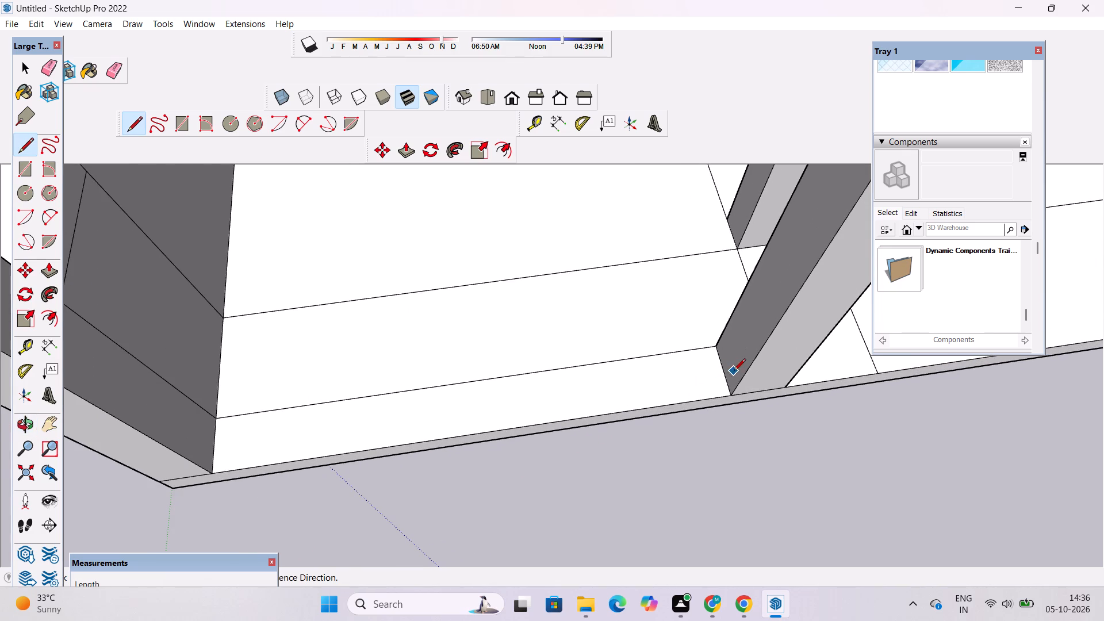
click(722, 373)
scroll(722, 373, down, 8)
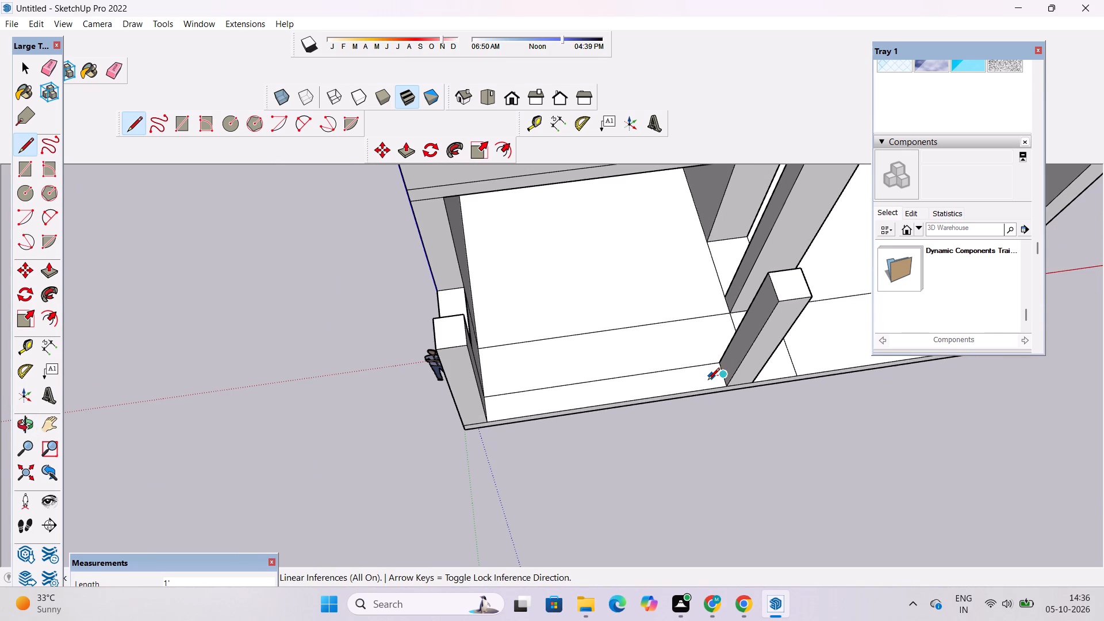
scroll(708, 381, down, 13)
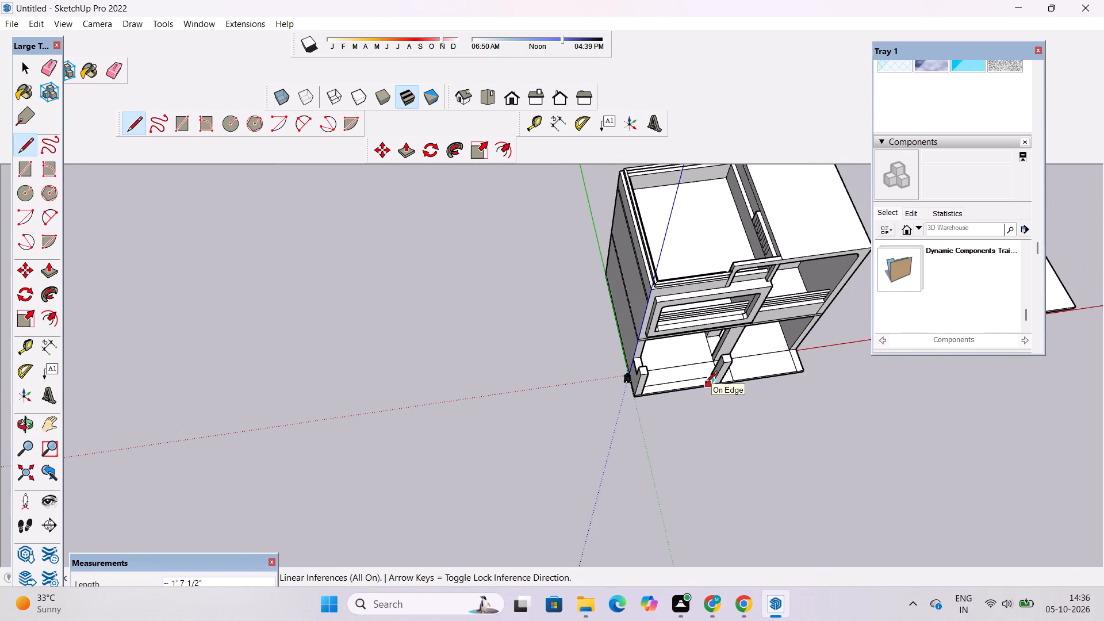
scroll(706, 384, down, 1)
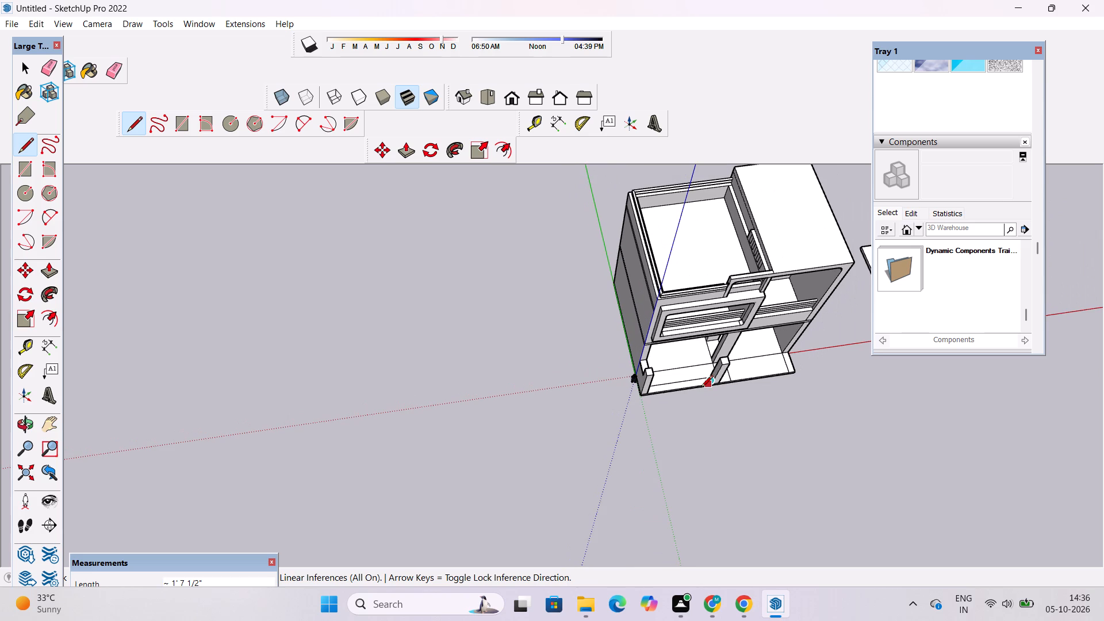
scroll(700, 388, down, 4)
scroll(691, 393, up, 14)
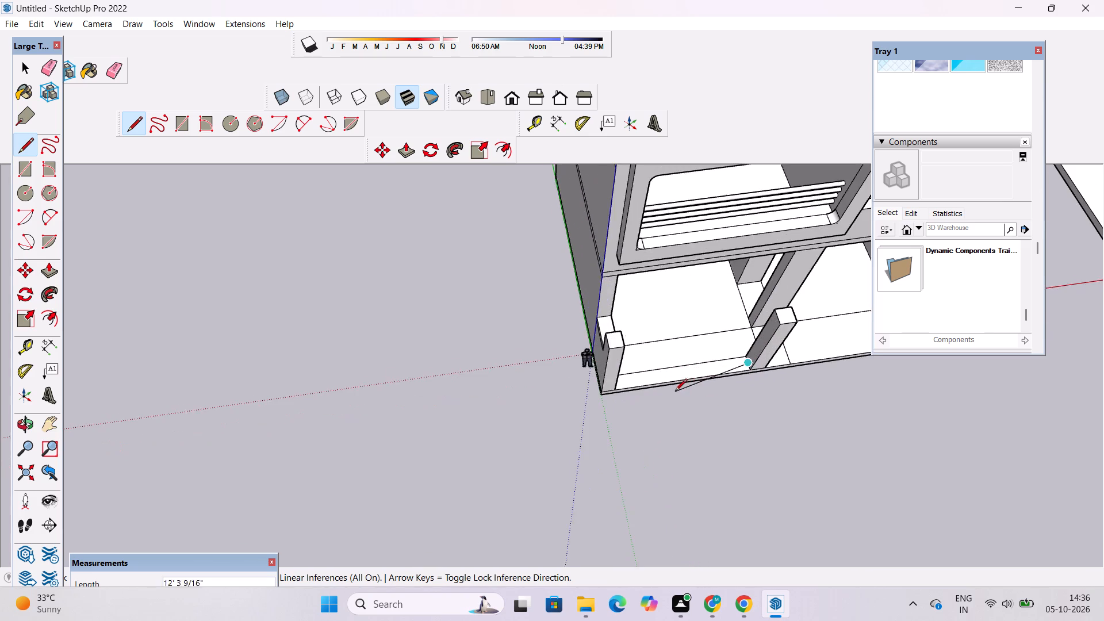
scroll(675, 392, up, 14)
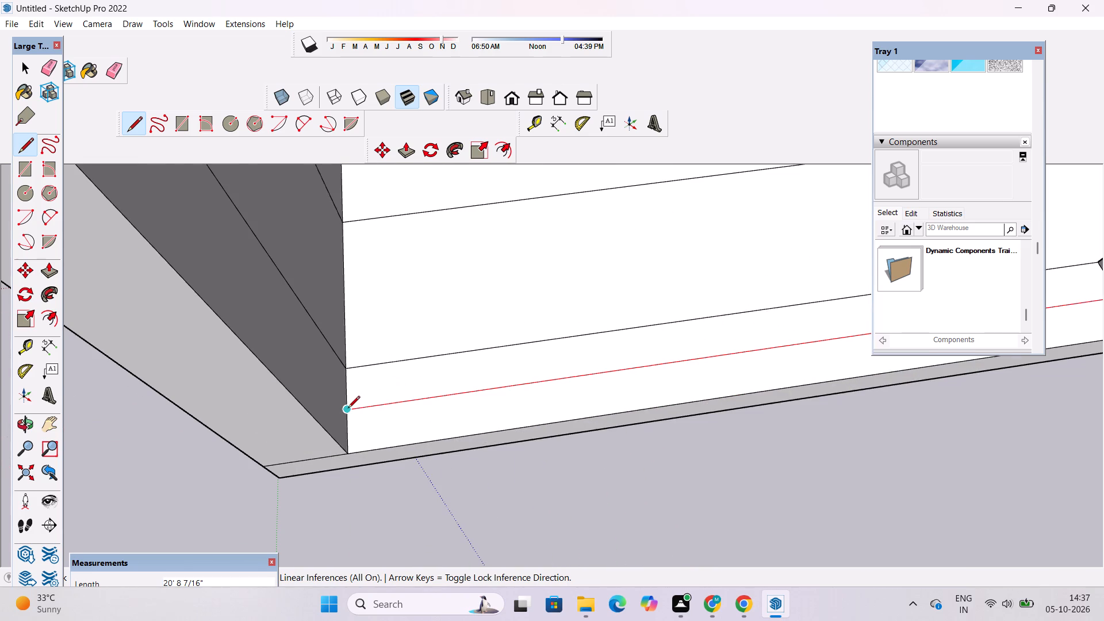
click(348, 409)
scroll(325, 423, down, 7)
key(space)
Place a guide parallel to the new slab line between the columns, offset 6" toward the slab's front edge.
text(o)
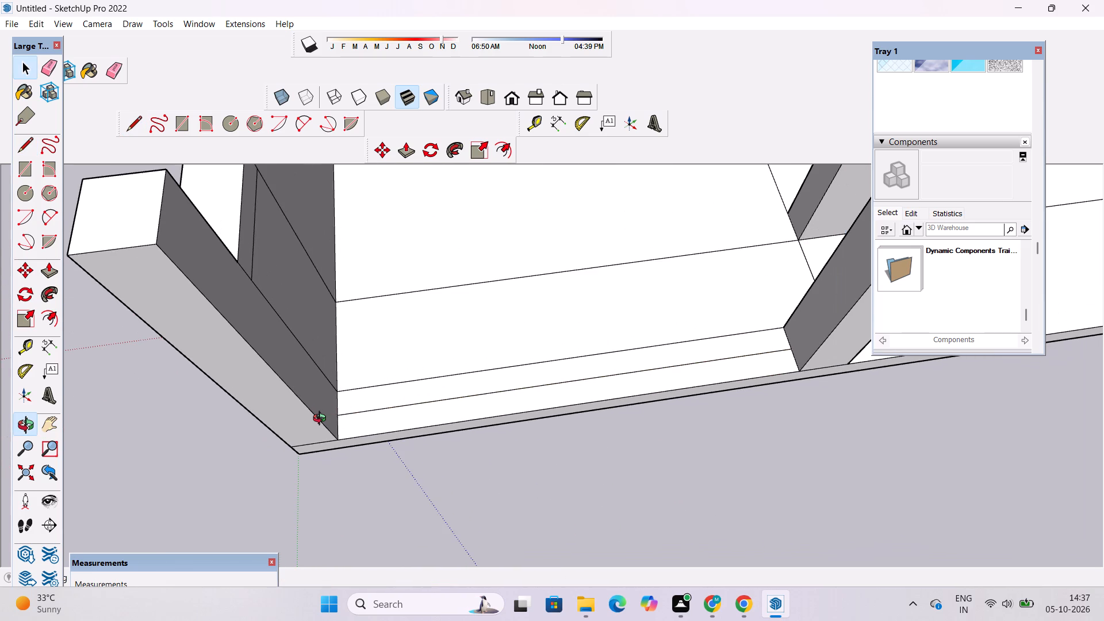
scroll(322, 420, down, 6)
drag(329, 427, 394, 342)
scroll(409, 357, up, 5)
shift+drag(462, 436, 455, 339)
drag(476, 340, 477, 346)
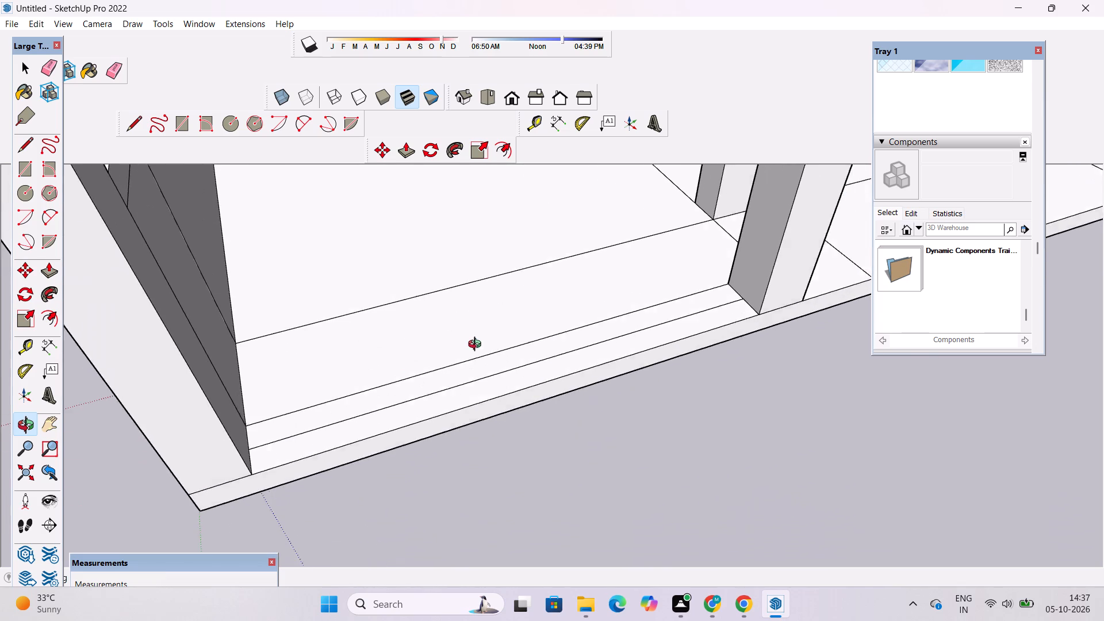
drag(477, 346, 481, 351)
scroll(485, 351, down, 3)
drag(488, 364, 476, 446)
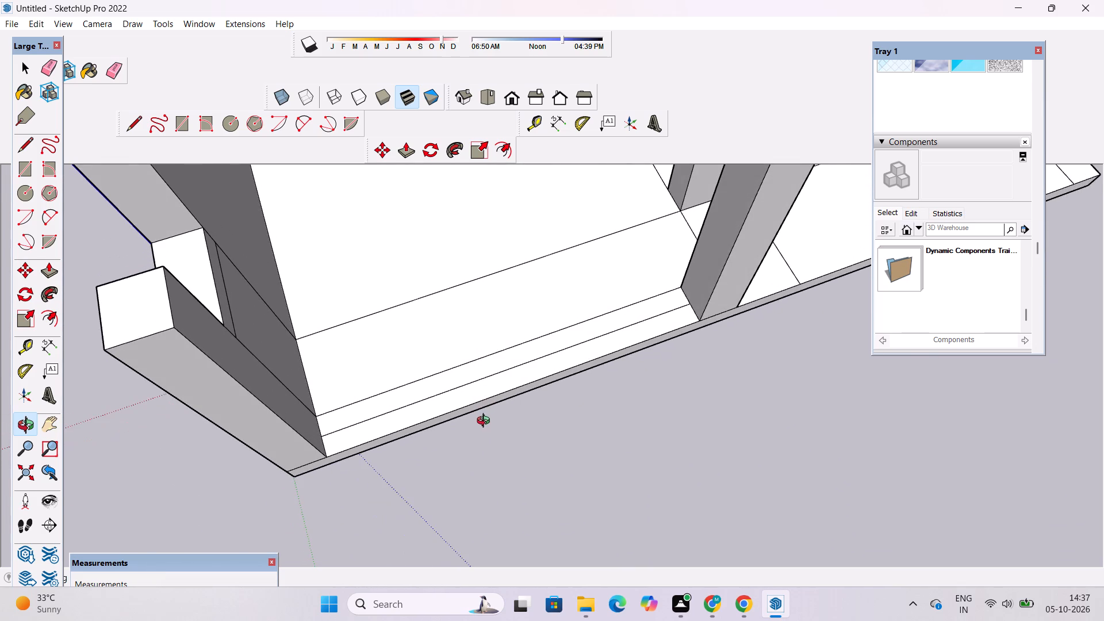
scroll(485, 401, up, 4)
drag(524, 396, 453, 420)
scroll(443, 408, down, 5)
shift+drag(442, 404, 422, 405)
drag(421, 411, 423, 430)
scroll(471, 399, up, 3)
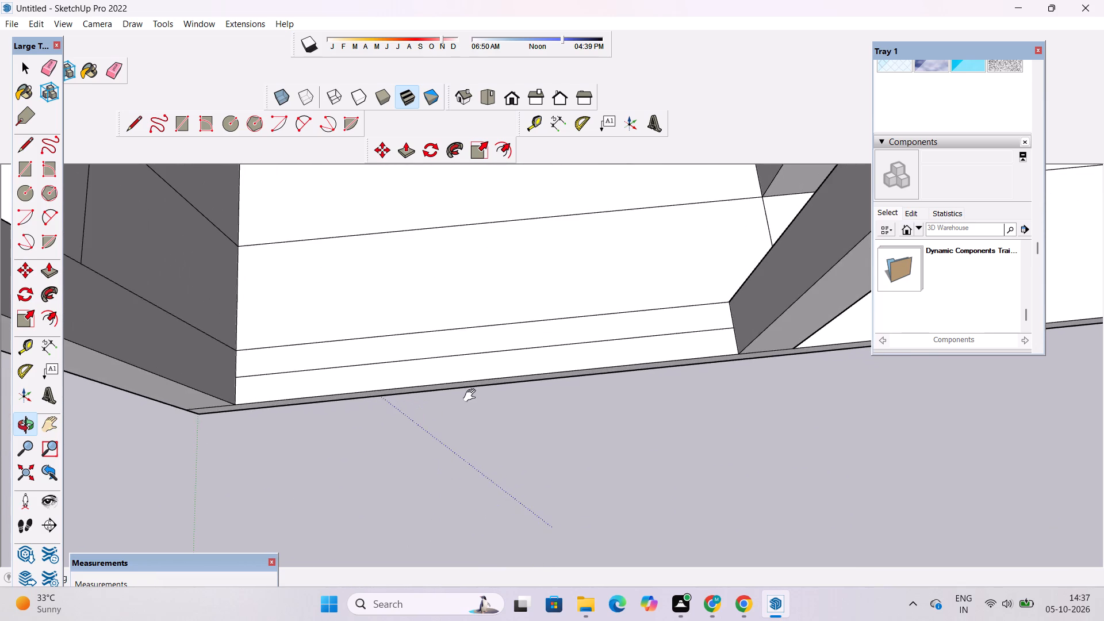
shift+drag(472, 396, 463, 405)
key(t)
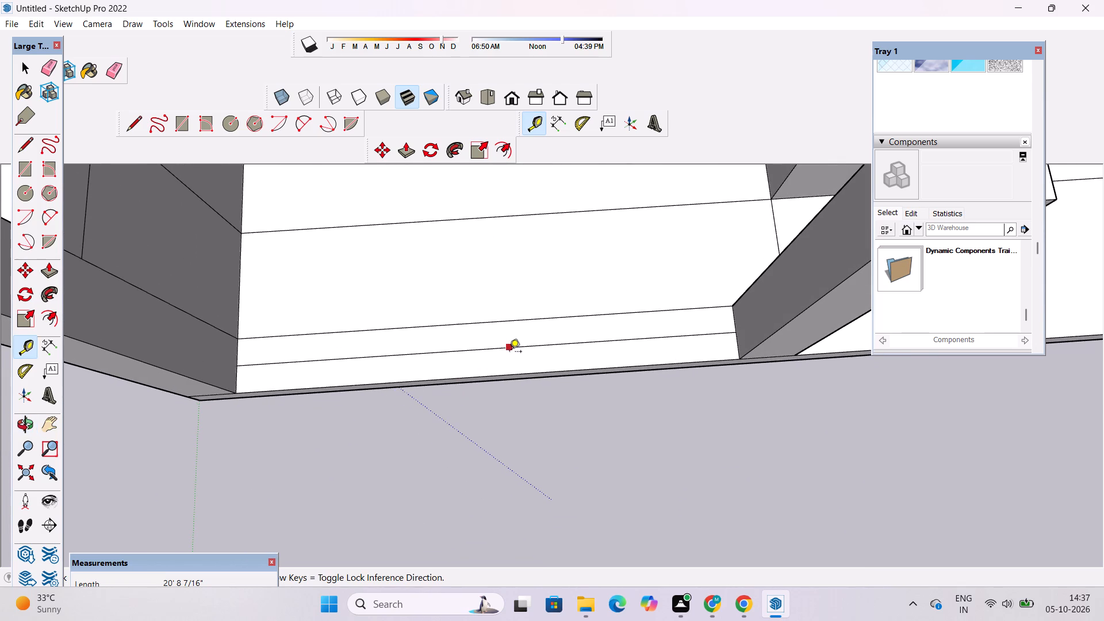
click(487, 350)
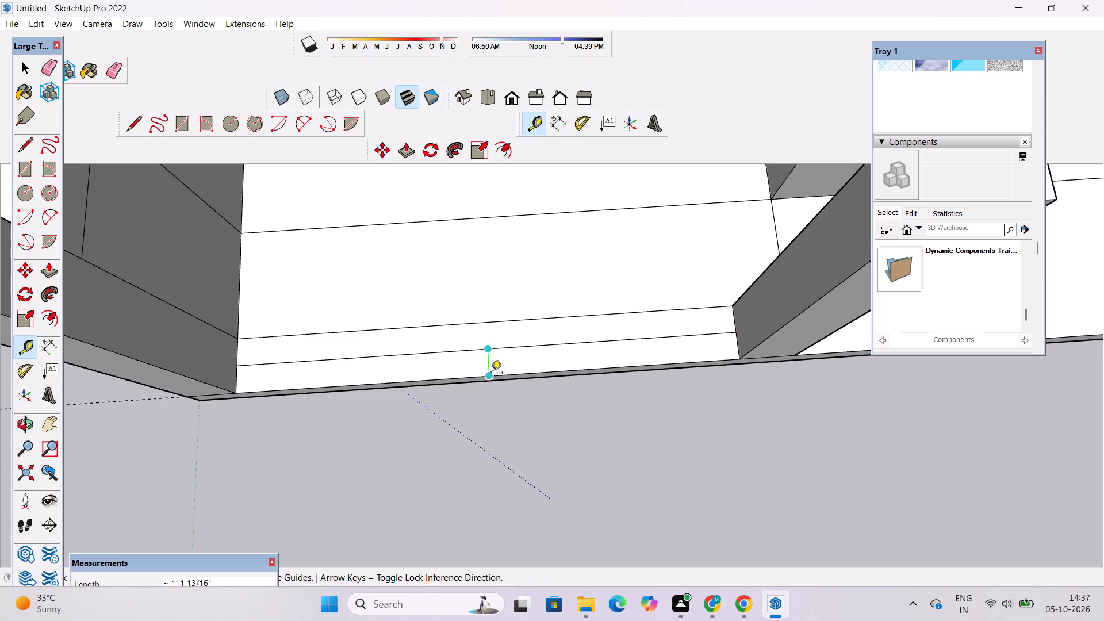
scroll(491, 374, up, 6)
scroll(494, 363, down, 7)
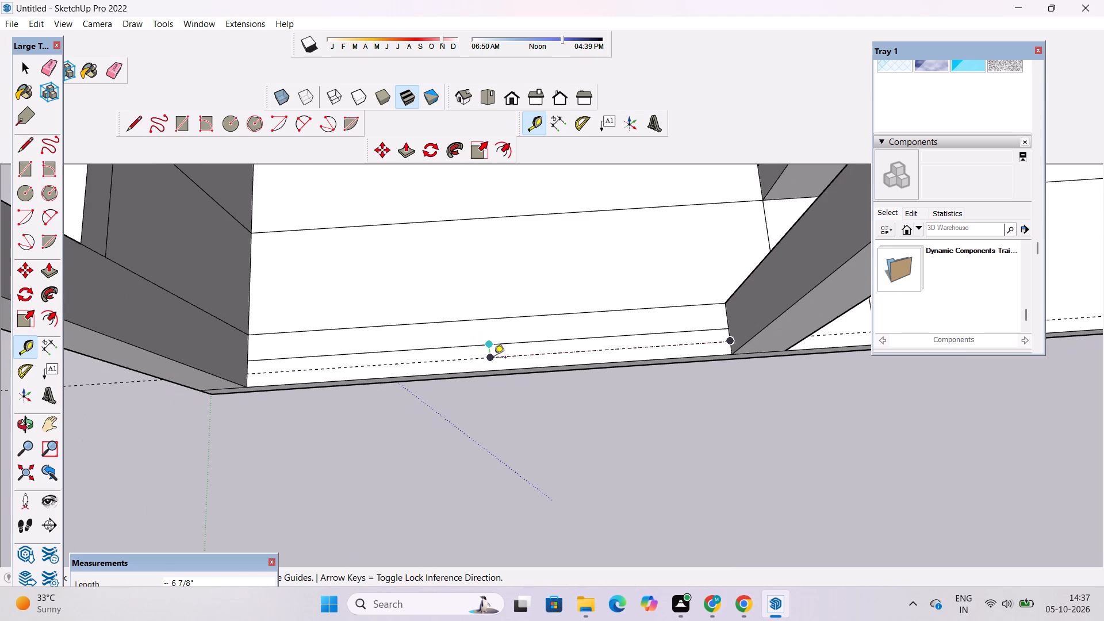
text(6")
key(Return)
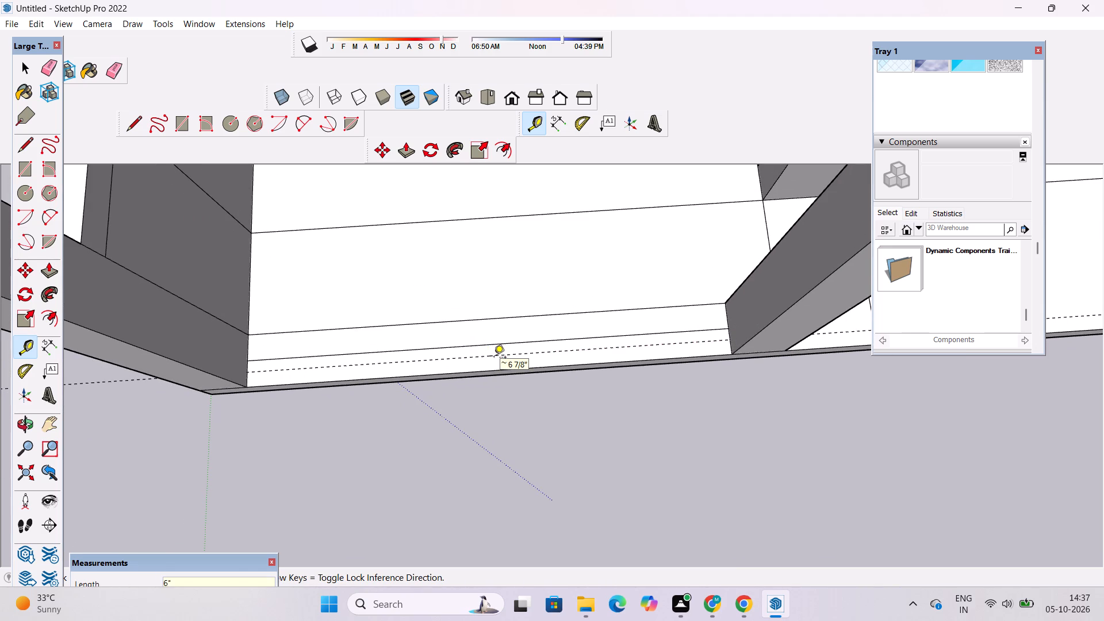
Draw a line about 20' 8" long along the guide, between the second front column and the corner column.
key(l)
scroll(419, 279, down, 4)
scroll(481, 324, up, 4)
scroll(717, 327, up, 5)
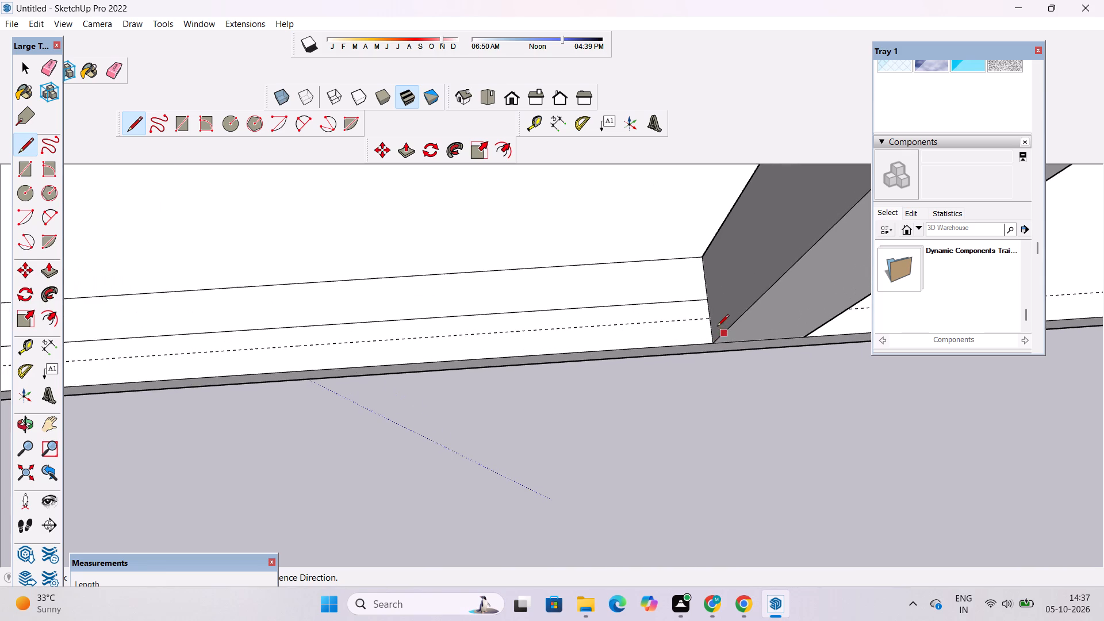
scroll(713, 320, up, 2)
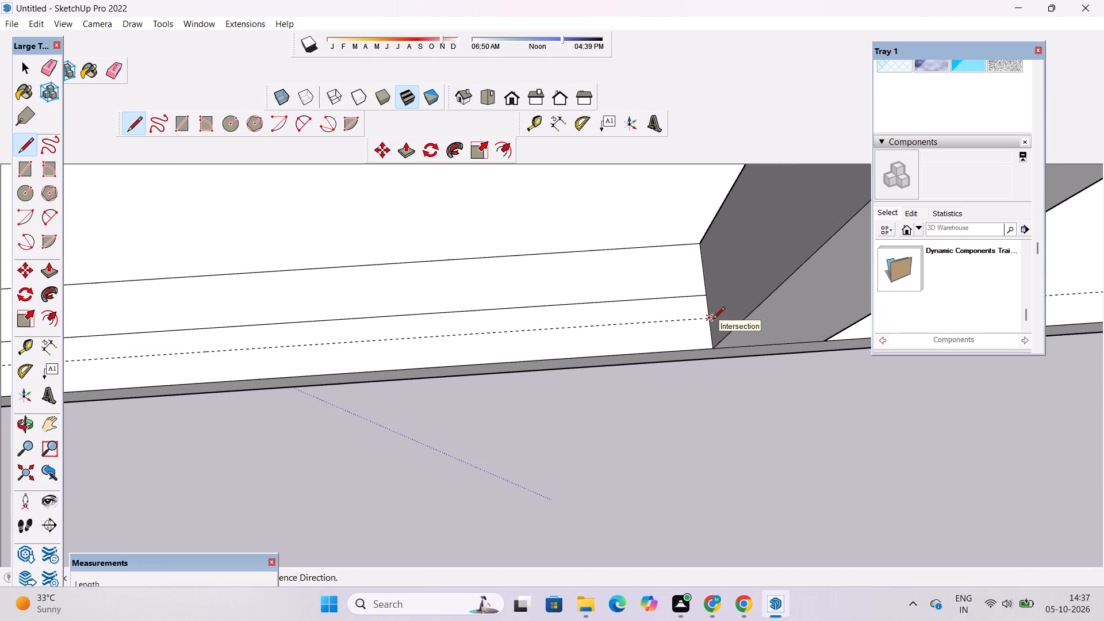
click(708, 320)
scroll(708, 320, down, 13)
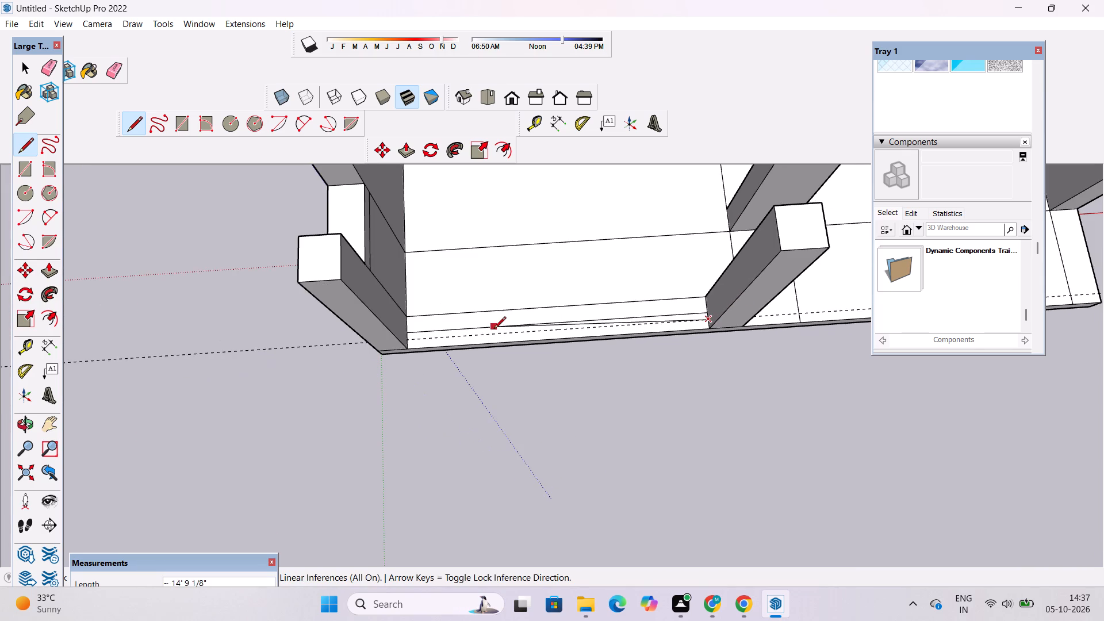
scroll(472, 333, up, 9)
click(335, 340)
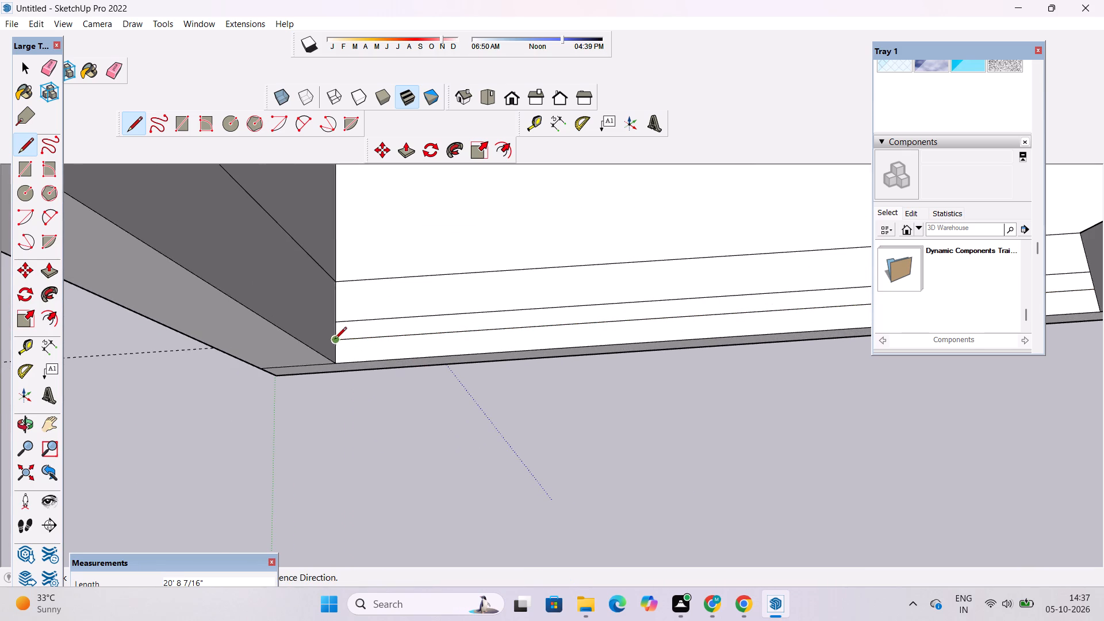
Erase the line joining the two columns' inner base corners and the leftover guide along the slab's front.
key(space)
scroll(324, 345, down, 11)
key(e)
drag(416, 279, 425, 300)
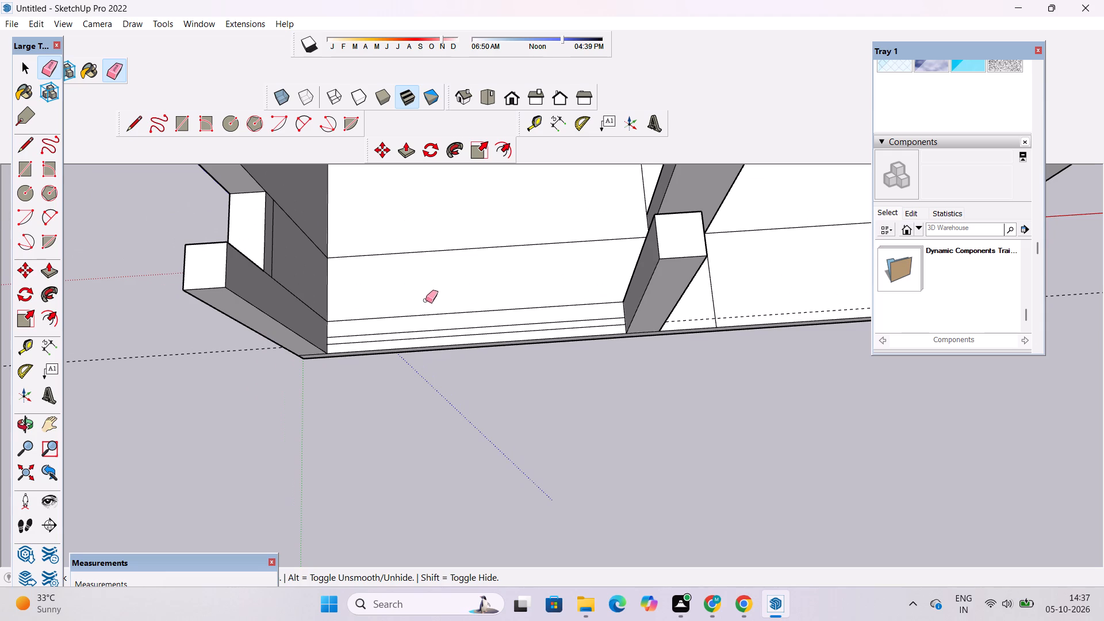
drag(425, 300, 435, 327)
drag(218, 345, 221, 354)
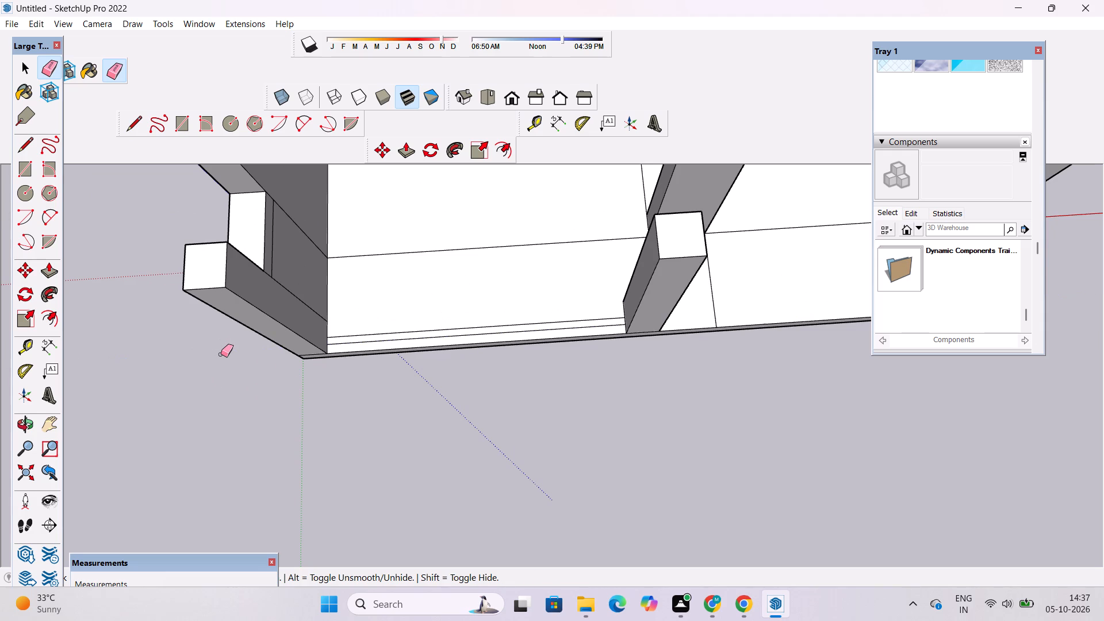
Place a guide across the midpoint of the narrow strip, about 10' 4" from the corner column's side face.
key(o)
drag(454, 439, 454, 305)
scroll(469, 330, down, 7)
drag(497, 364, 438, 435)
scroll(475, 340, up, 4)
drag(482, 353, 489, 360)
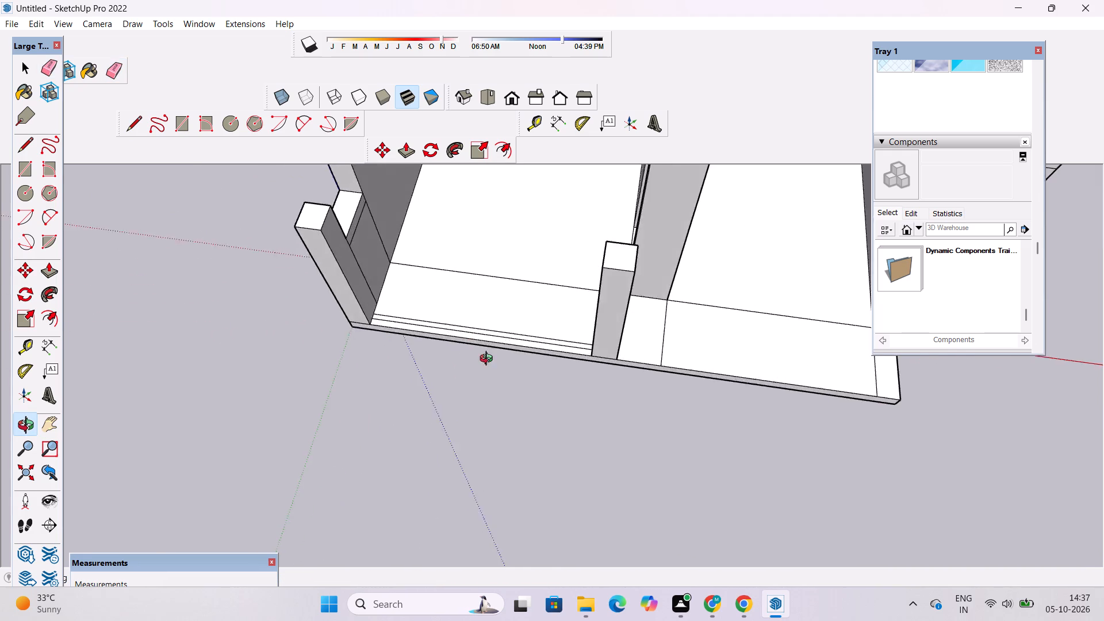
drag(489, 360, 511, 393)
scroll(473, 329, up, 6)
shift+drag(473, 329, 523, 341)
drag(524, 342, 537, 363)
scroll(515, 366, up, 3)
shift+click(513, 362)
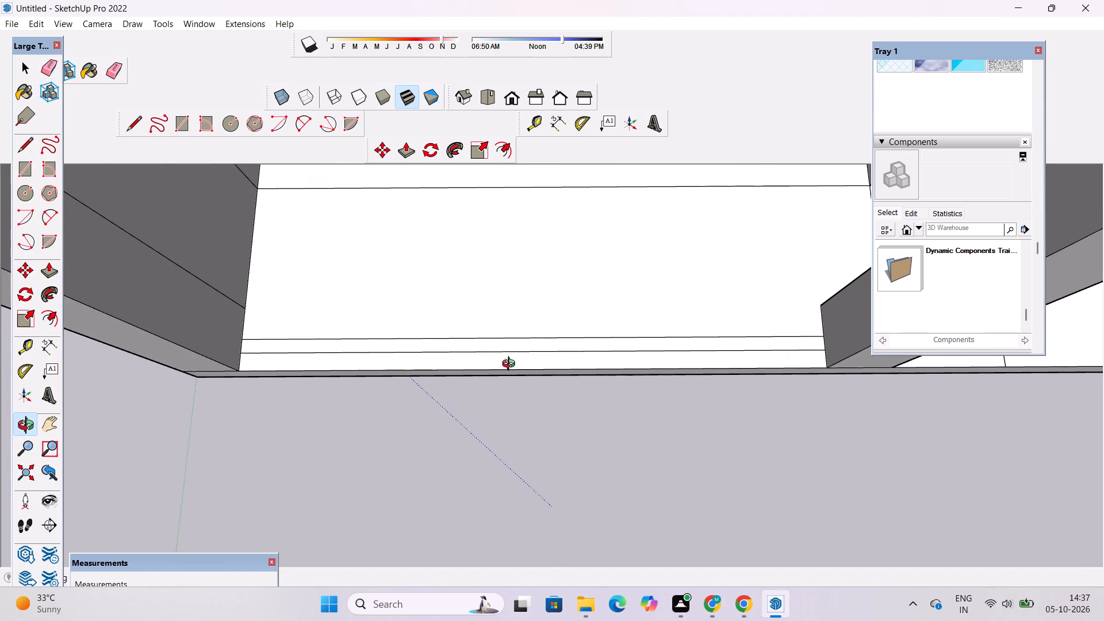
key(t)
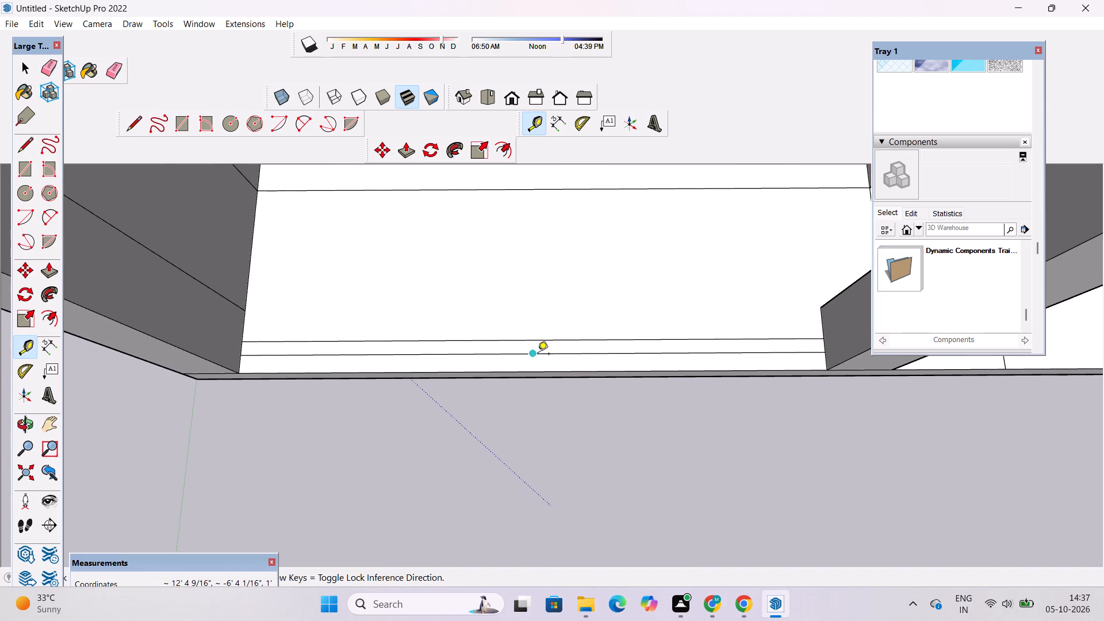
scroll(242, 348, up, 5)
click(241, 350)
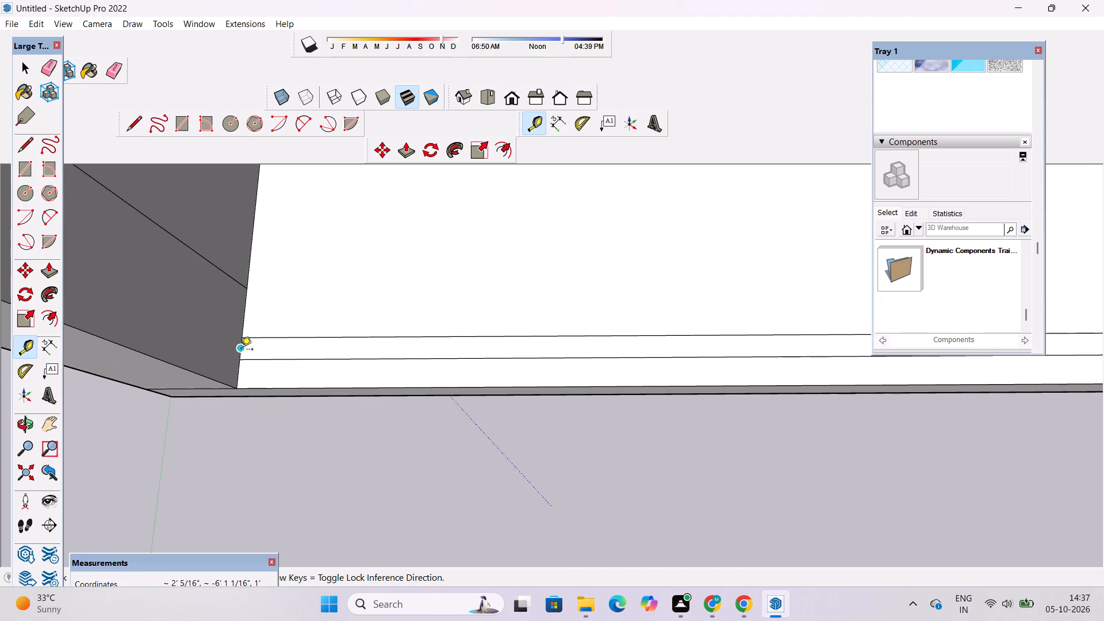
scroll(241, 350, down, 14)
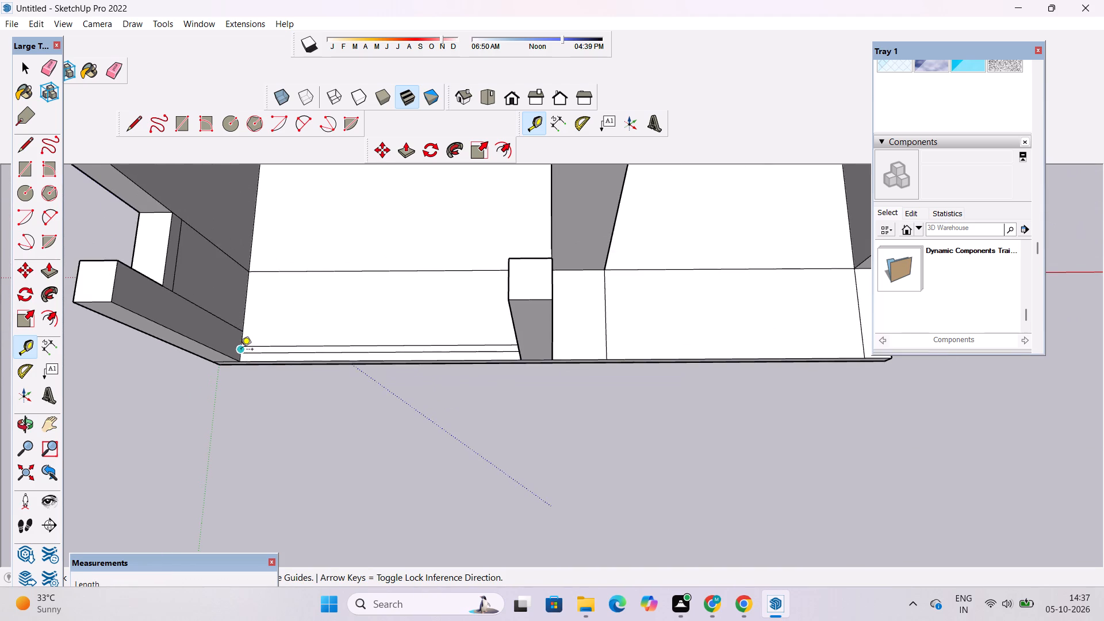
scroll(241, 350, down, 3)
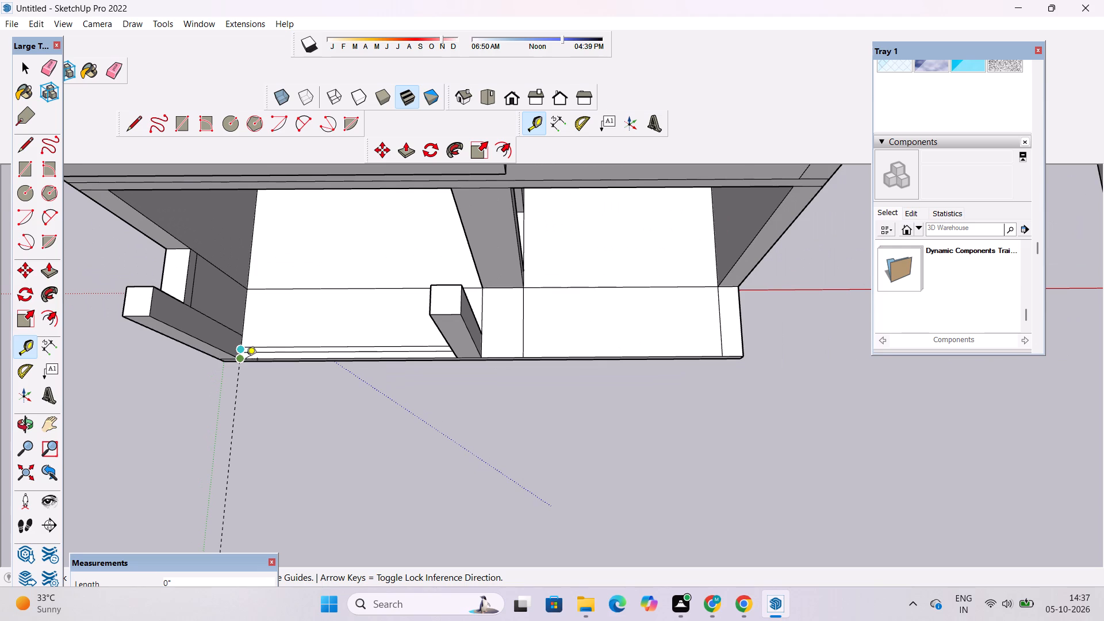
scroll(241, 359, up, 7)
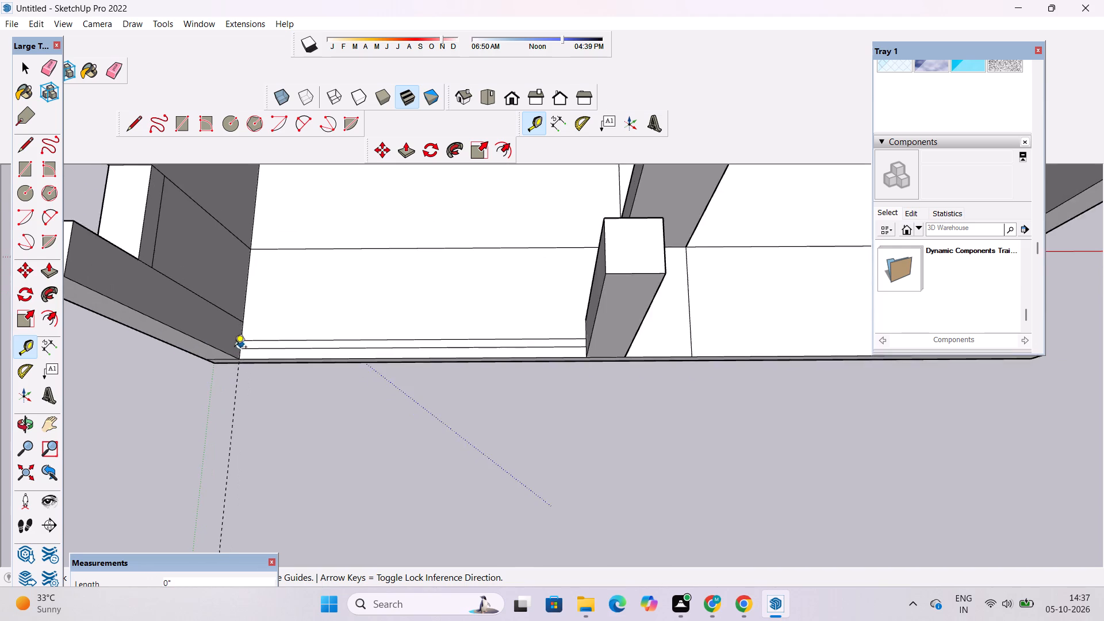
scroll(235, 348, up, 2)
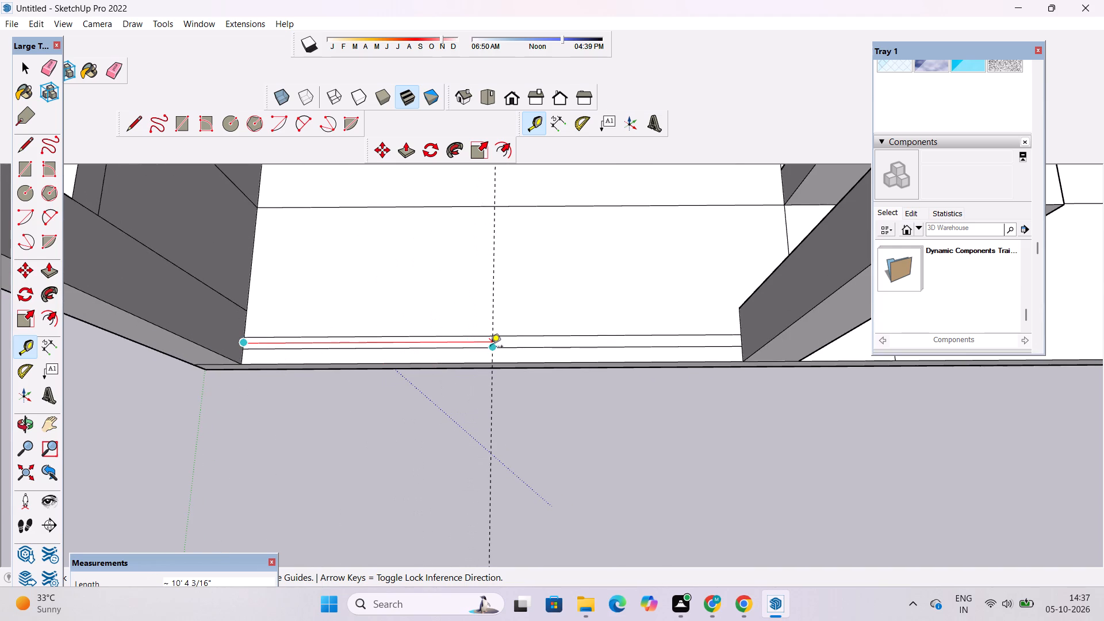
click(490, 347)
Draw a short line across the narrow strip along the guide, splitting it into two halves.
key(l)
scroll(494, 351, up, 5)
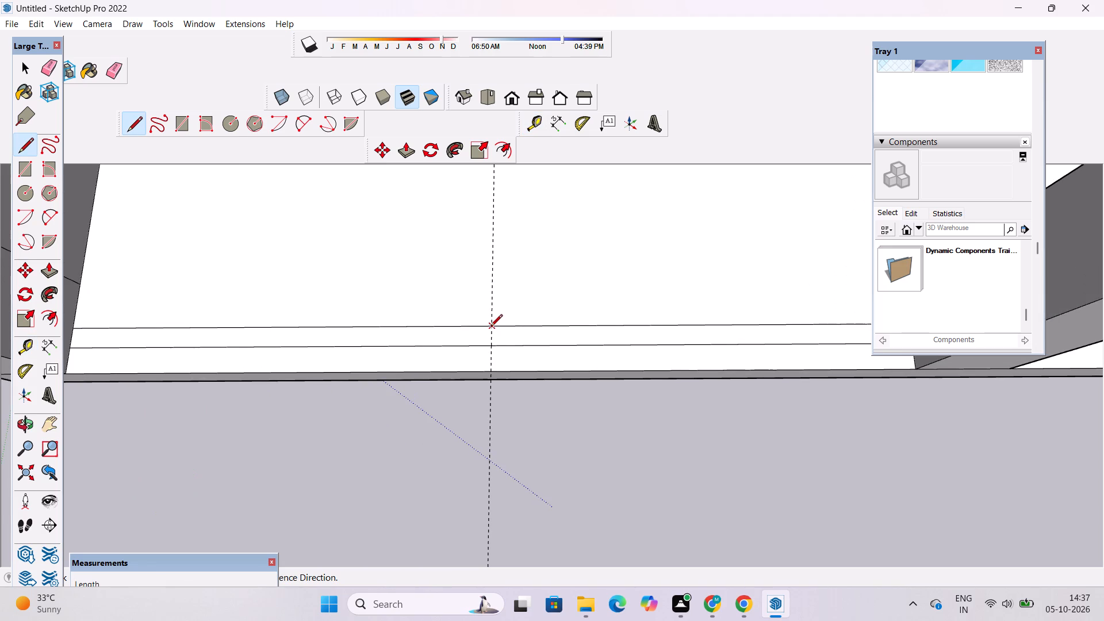
click(490, 327)
click(490, 347)
key(space)
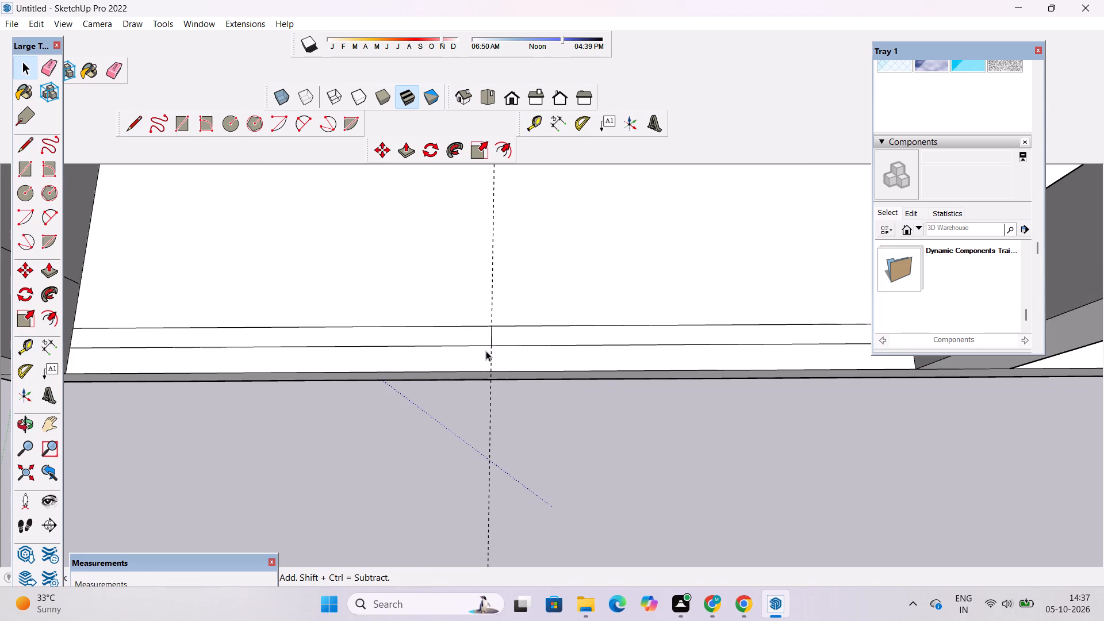
Erase the guide crossing the middle of the strip.
scroll(477, 357, down, 4)
key(o)
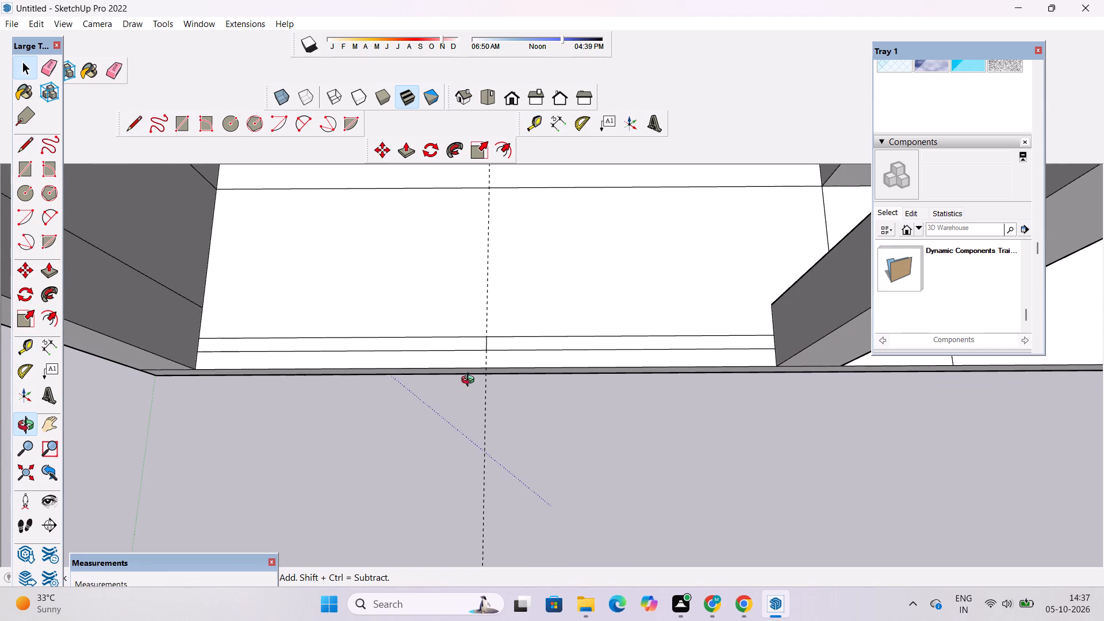
drag(470, 386, 484, 268)
scroll(483, 306, down, 7)
shift+drag(486, 349, 497, 408)
drag(496, 411, 501, 386)
key(e)
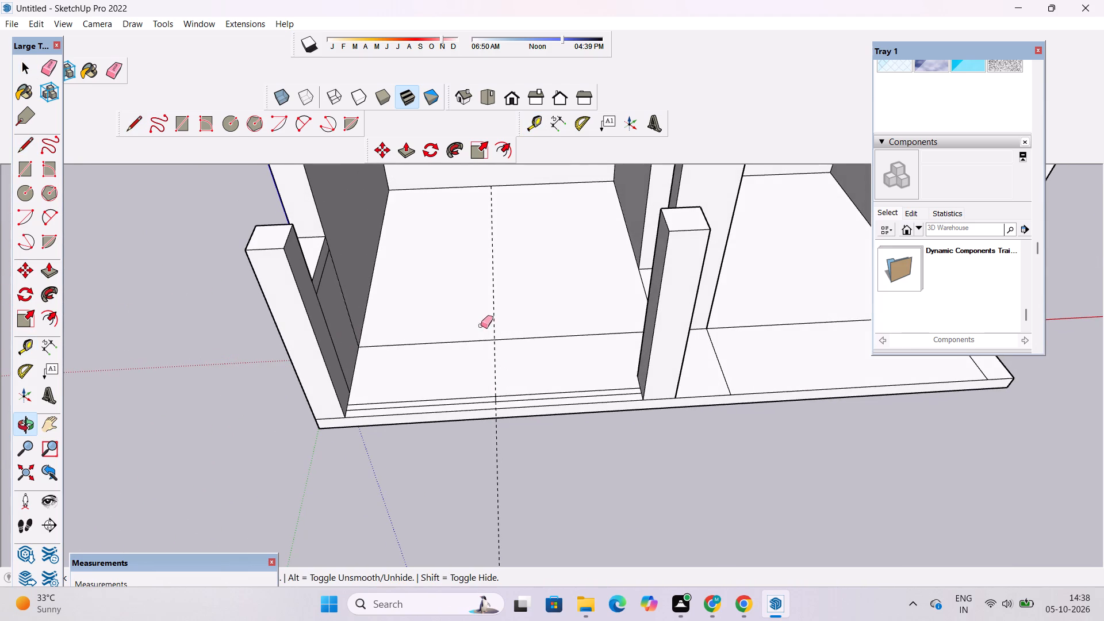
drag(497, 278, 490, 298)
key(space)
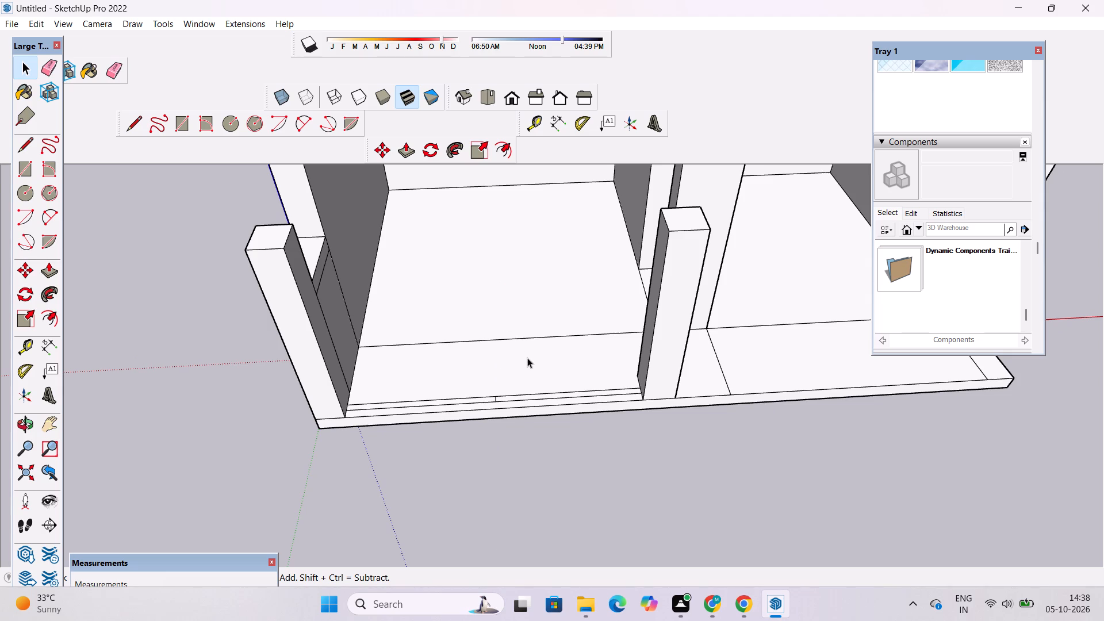
Push/Pull the strip half beside the second front column up 13' as a thin panel.
scroll(528, 363, up, 5)
key(p)
scroll(558, 412, up, 5)
scroll(553, 419, down, 7)
scroll(558, 430, up, 3)
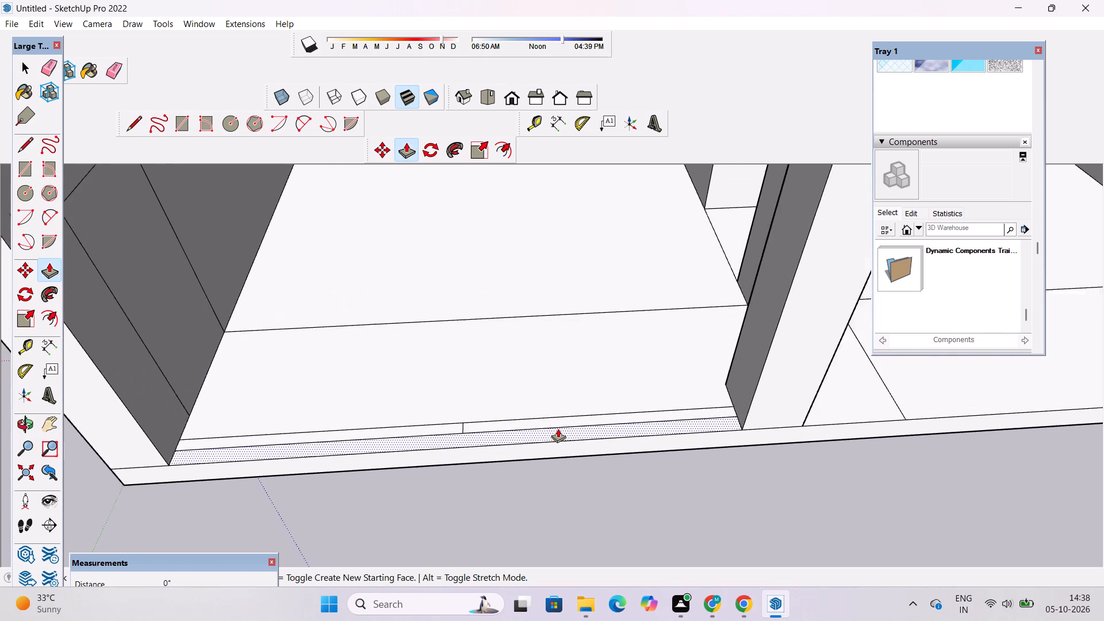
click(553, 419)
scroll(546, 404, down, 3)
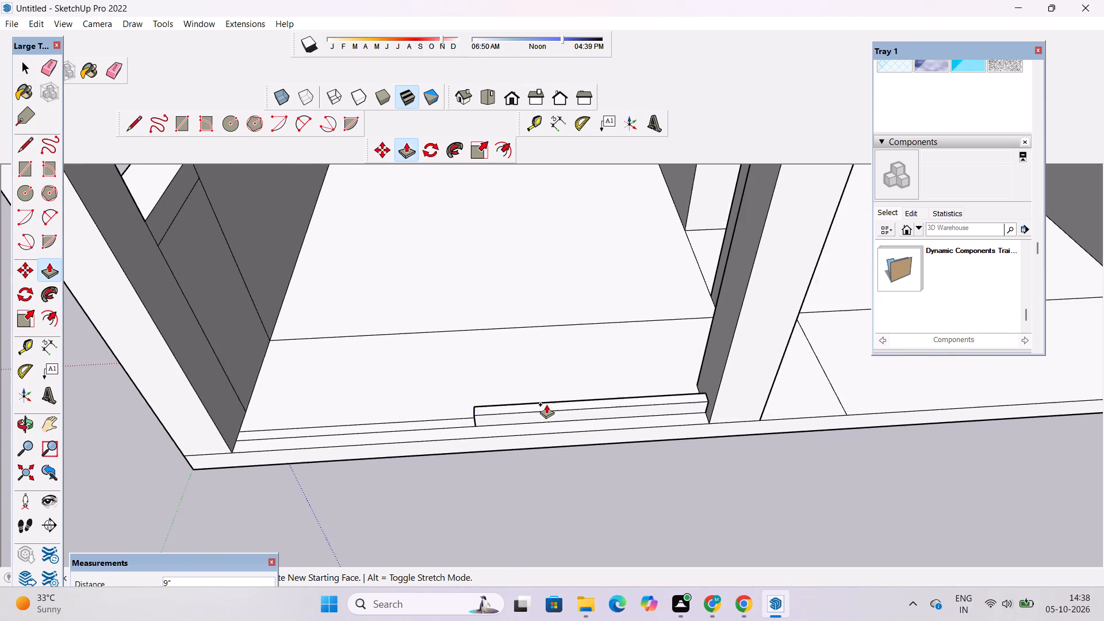
scroll(546, 404, down, 9)
scroll(548, 350, up, 4)
scroll(566, 333, down, 3)
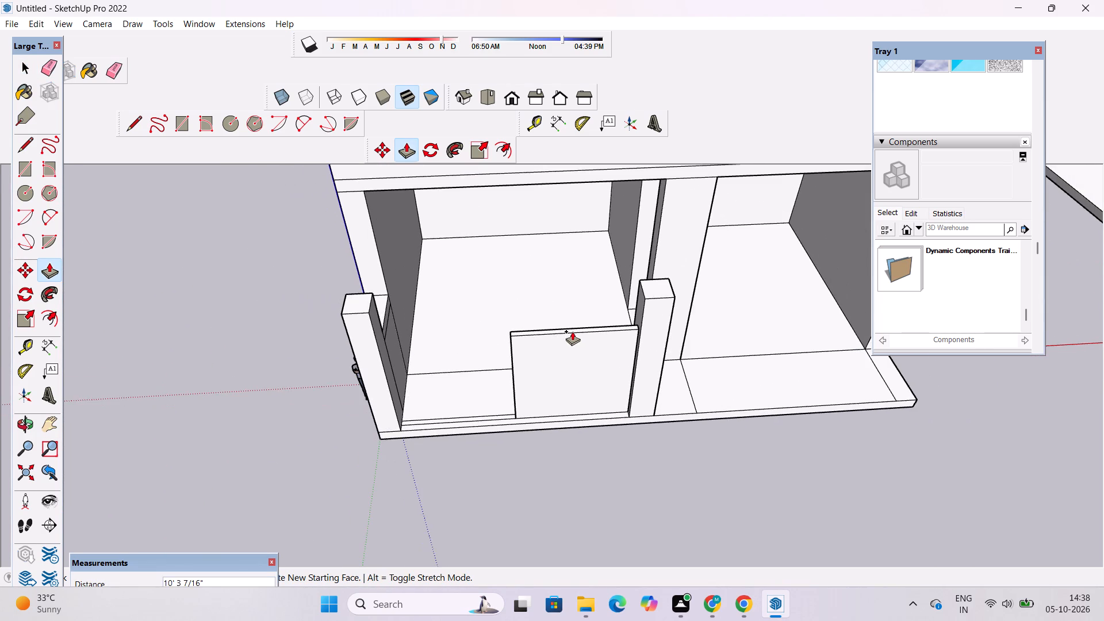
scroll(572, 331, up, 1)
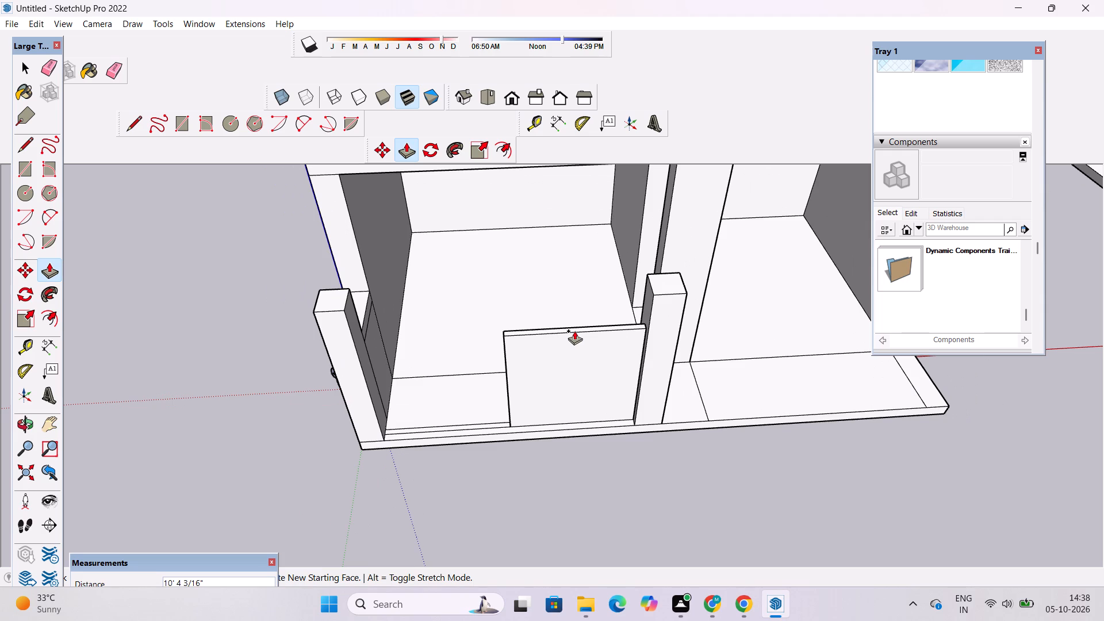
text(13')
key(Return)
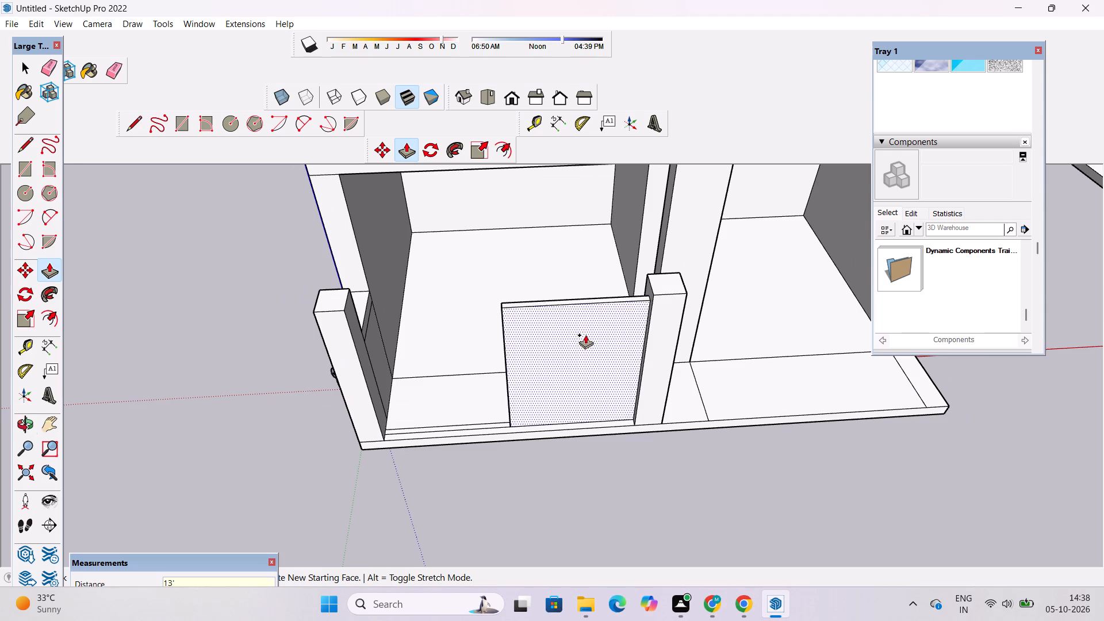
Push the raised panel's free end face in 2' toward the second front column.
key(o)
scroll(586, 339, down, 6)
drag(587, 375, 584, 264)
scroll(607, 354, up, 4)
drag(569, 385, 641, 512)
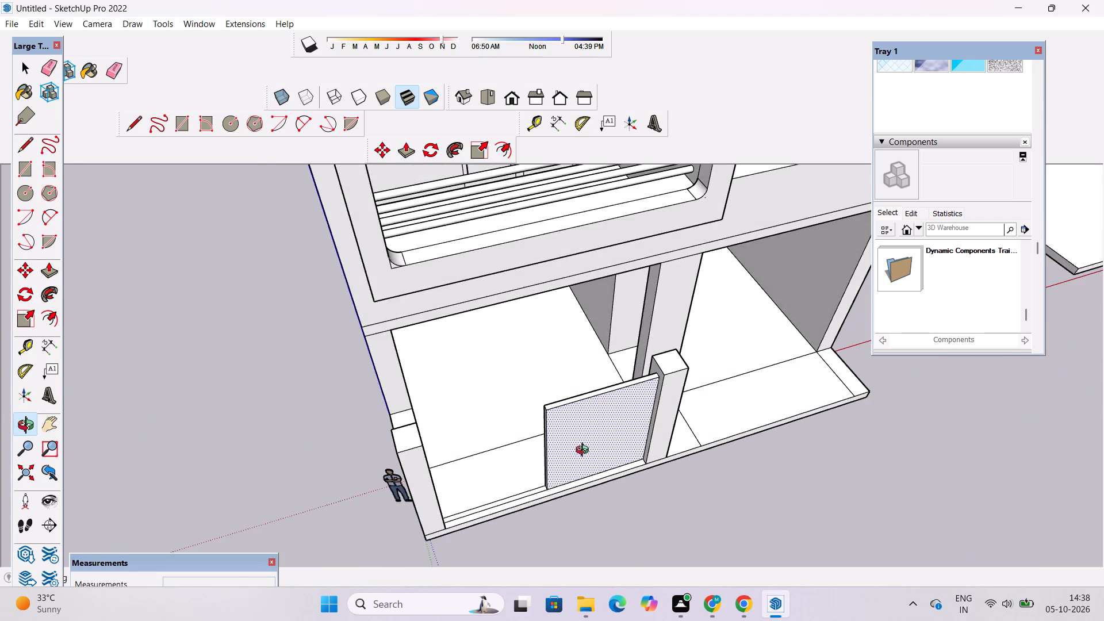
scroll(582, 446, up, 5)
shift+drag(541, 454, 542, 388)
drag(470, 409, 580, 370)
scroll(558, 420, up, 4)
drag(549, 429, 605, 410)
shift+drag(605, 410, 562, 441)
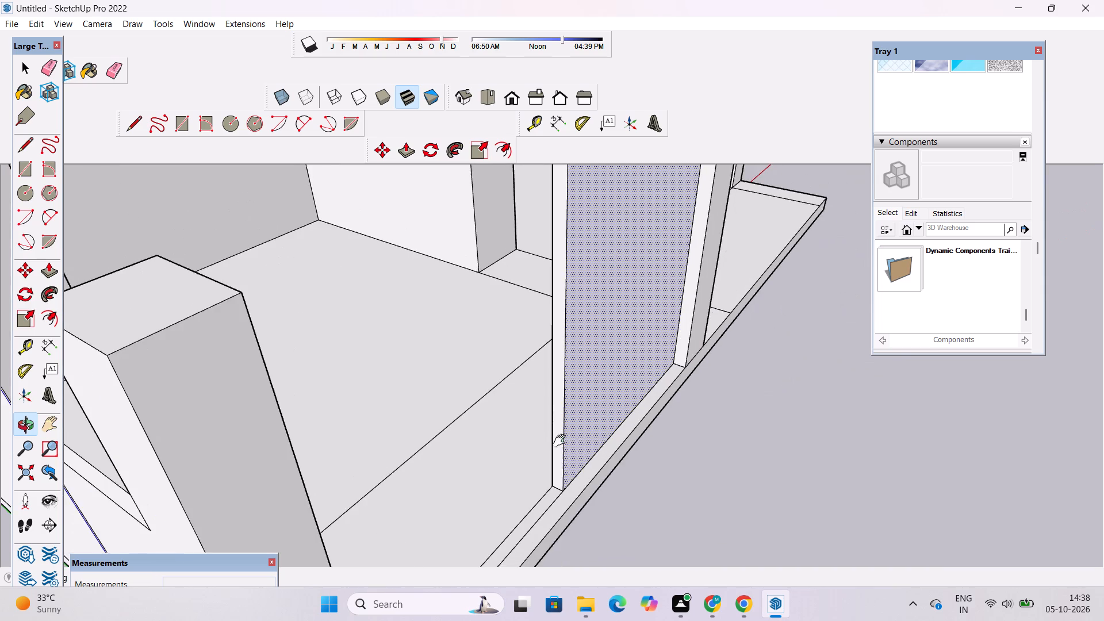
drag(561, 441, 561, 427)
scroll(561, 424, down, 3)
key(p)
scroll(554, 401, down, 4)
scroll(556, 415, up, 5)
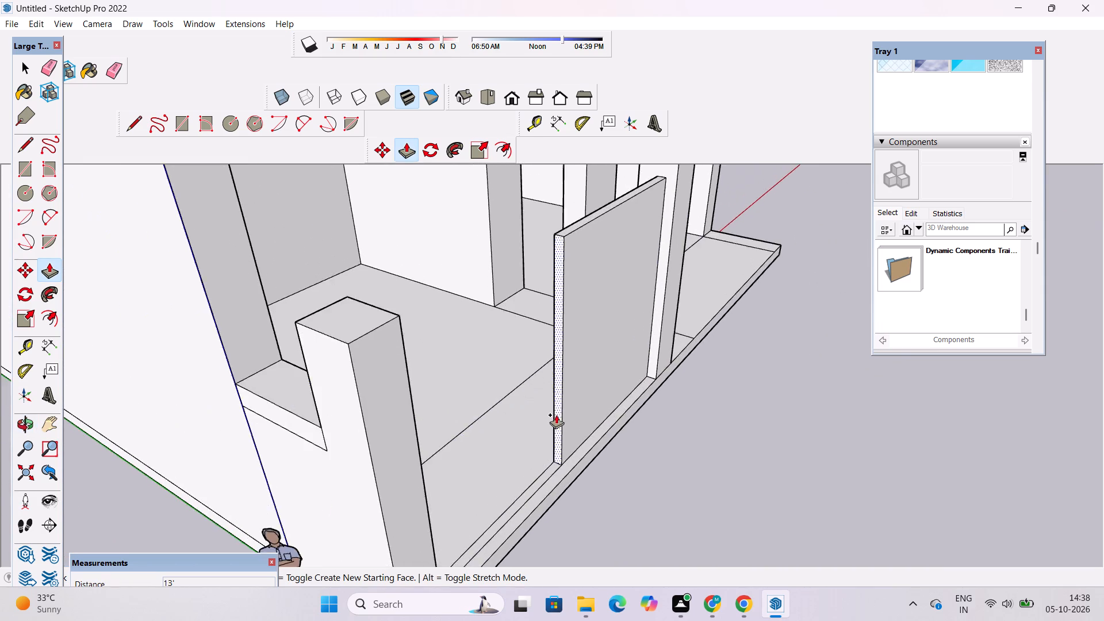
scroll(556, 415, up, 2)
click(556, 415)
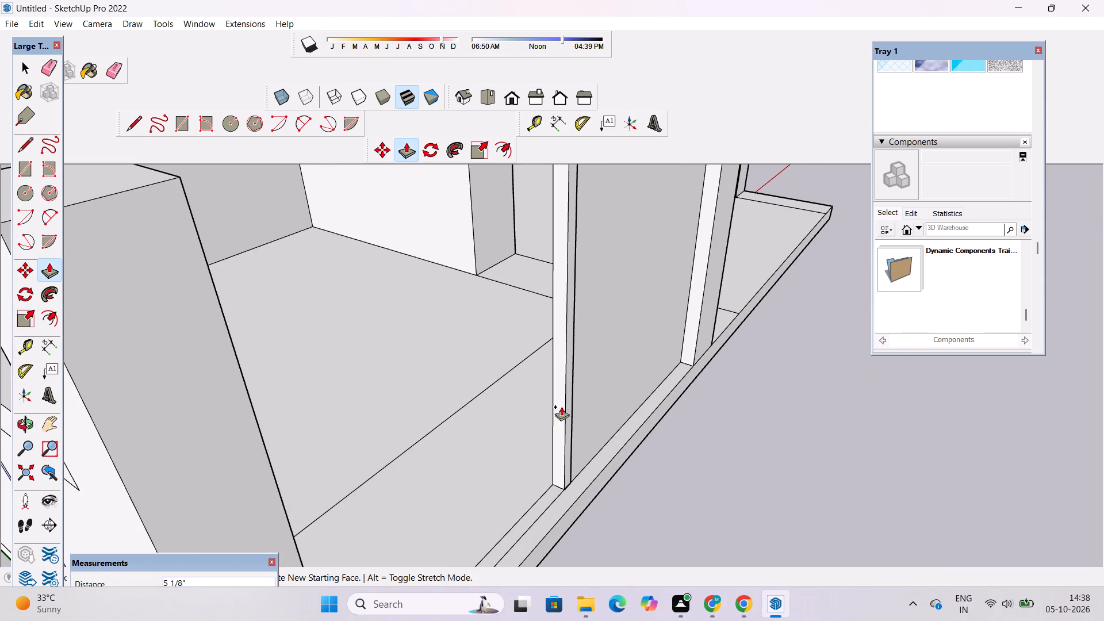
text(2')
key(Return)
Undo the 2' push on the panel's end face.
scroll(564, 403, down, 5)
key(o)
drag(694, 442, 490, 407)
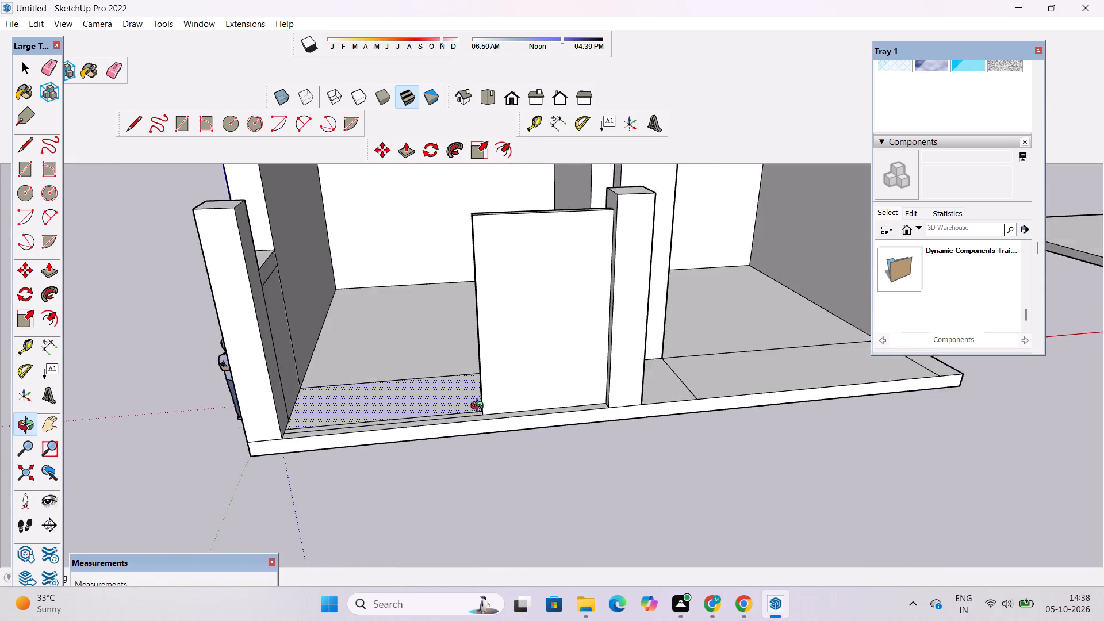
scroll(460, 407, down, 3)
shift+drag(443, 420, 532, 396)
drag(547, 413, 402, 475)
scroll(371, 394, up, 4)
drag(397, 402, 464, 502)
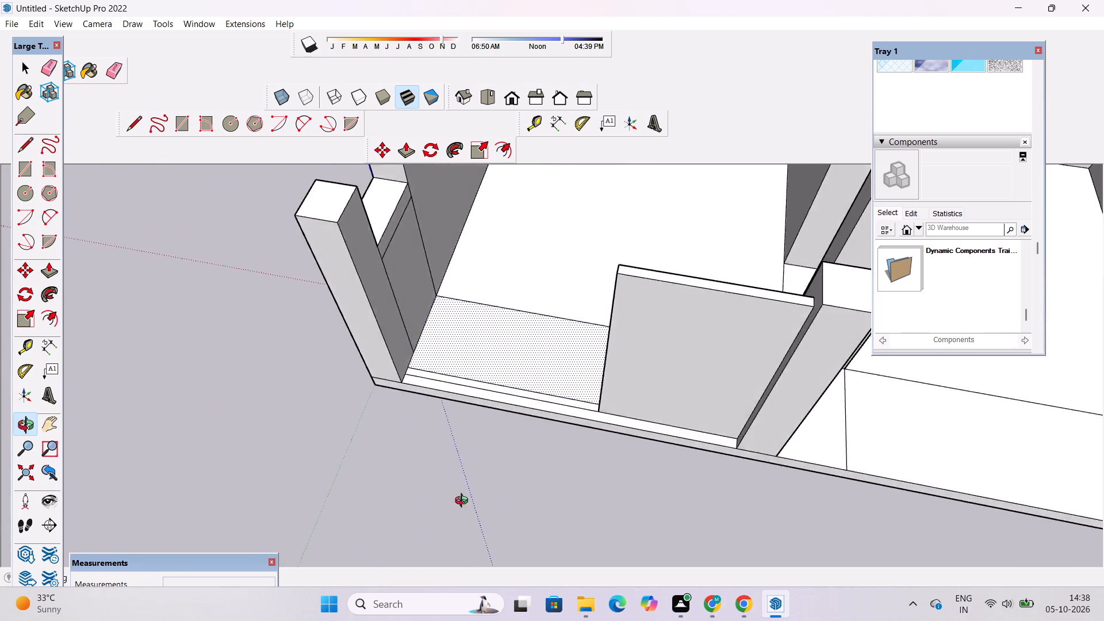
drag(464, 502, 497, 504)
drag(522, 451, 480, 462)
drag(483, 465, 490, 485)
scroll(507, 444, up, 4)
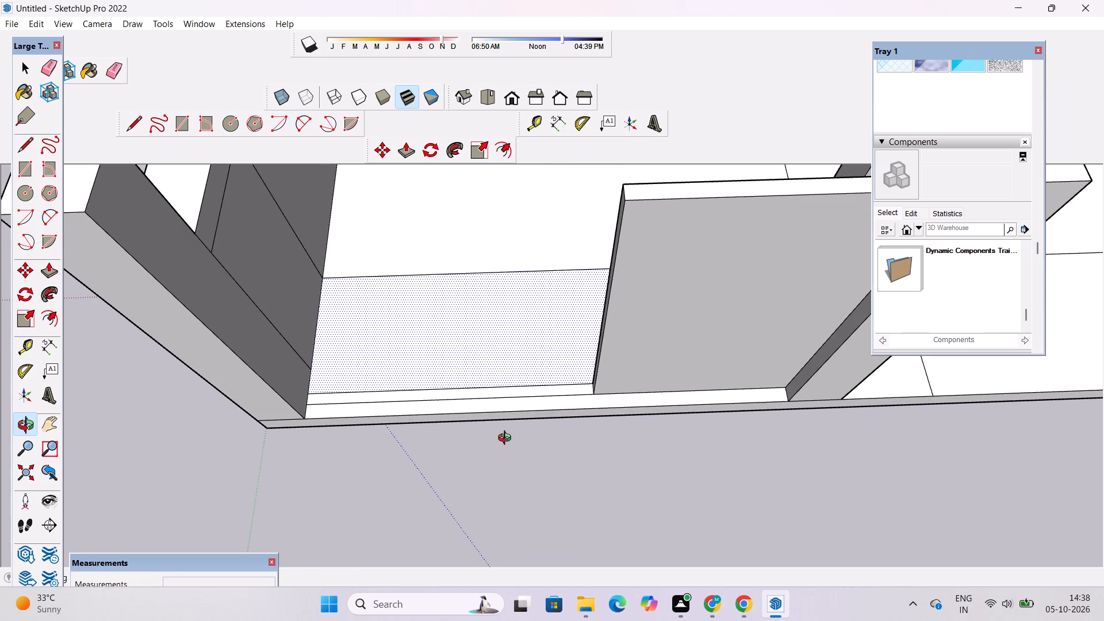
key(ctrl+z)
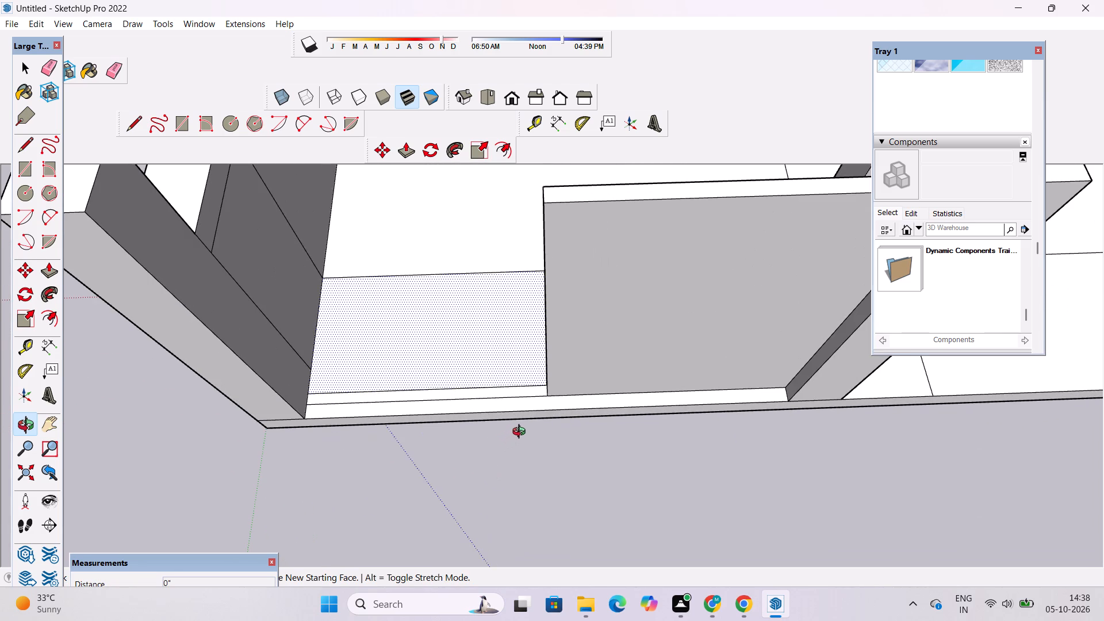
Push/Pull the strip half beside the corner column up 13', matching the top of the first panel.
key(space)
click(503, 393)
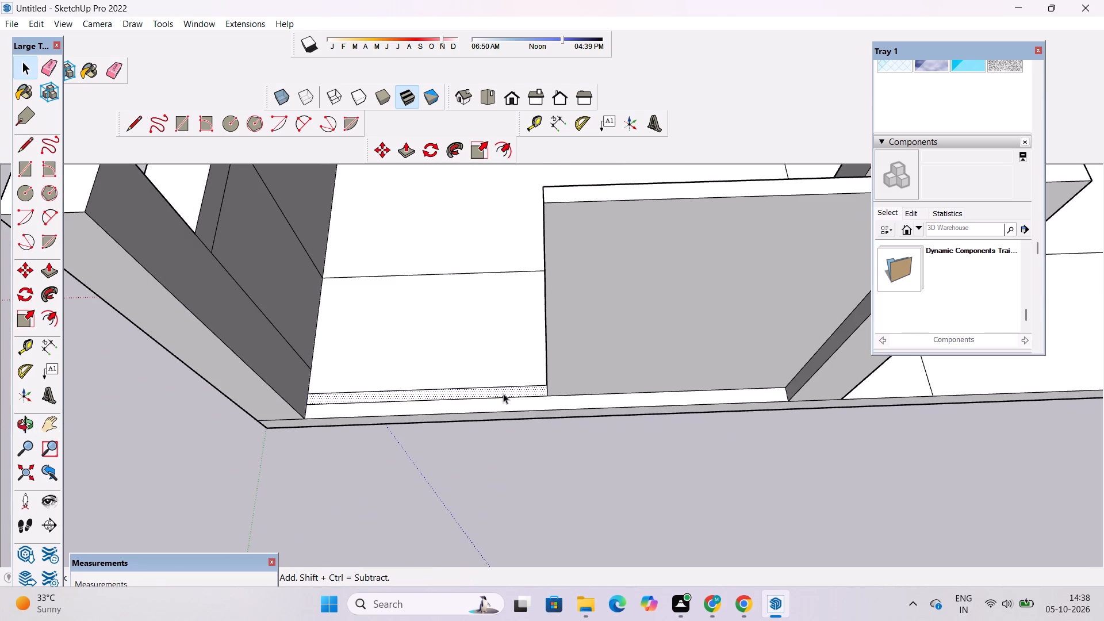
key(p)
click(503, 393)
scroll(515, 371, down, 6)
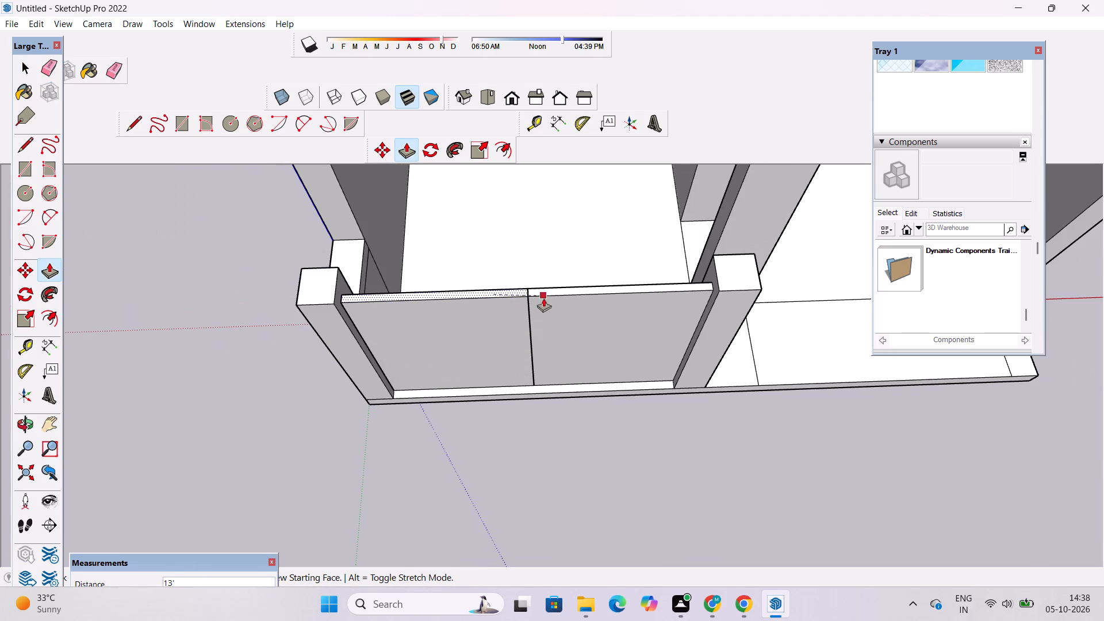
click(532, 294)
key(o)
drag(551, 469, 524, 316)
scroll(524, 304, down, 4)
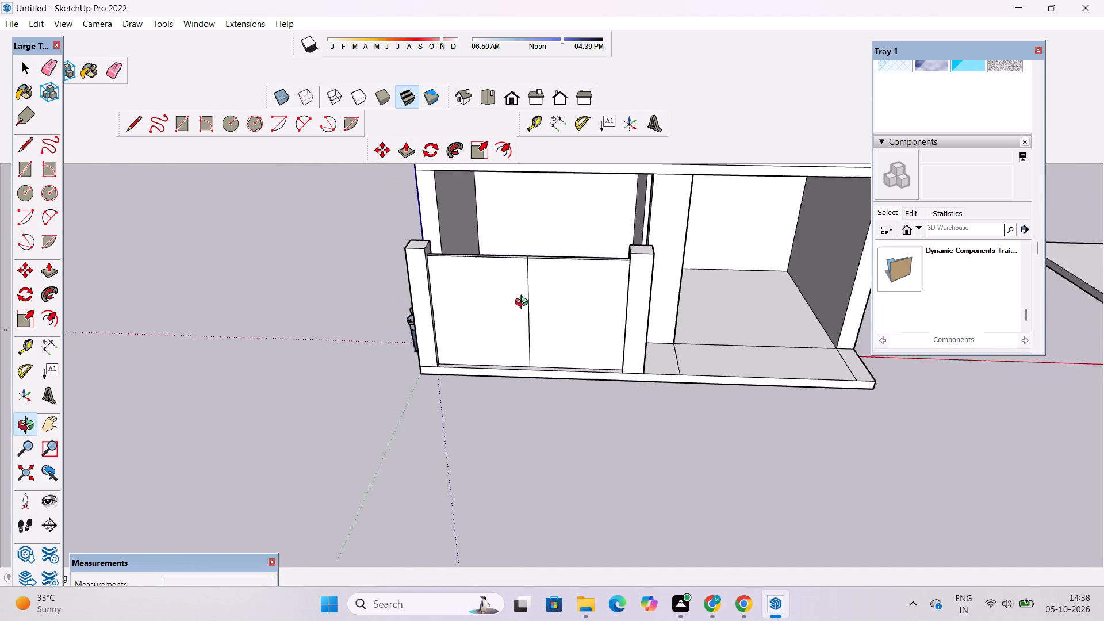
Undo the 13' extrusions of both gate-like panels between the two front columns.
scroll(524, 304, down, 2)
drag(528, 308, 535, 358)
drag(526, 412, 549, 144)
drag(555, 374, 564, 509)
scroll(558, 416, down, 5)
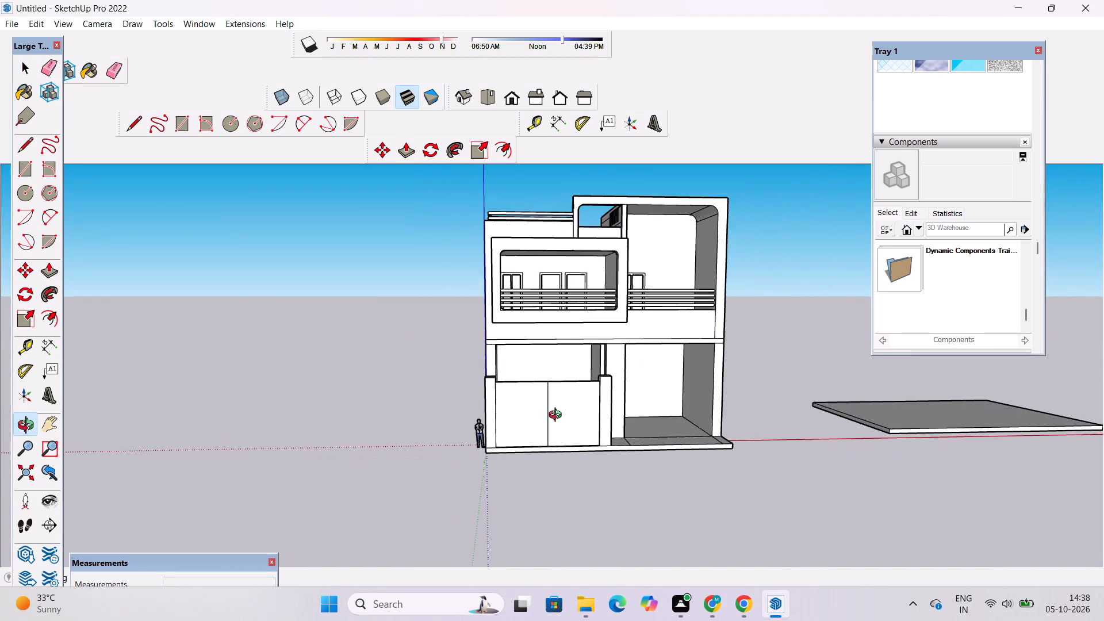
drag(570, 408, 576, 517)
scroll(551, 425, up, 7)
shift+drag(562, 423, 524, 425)
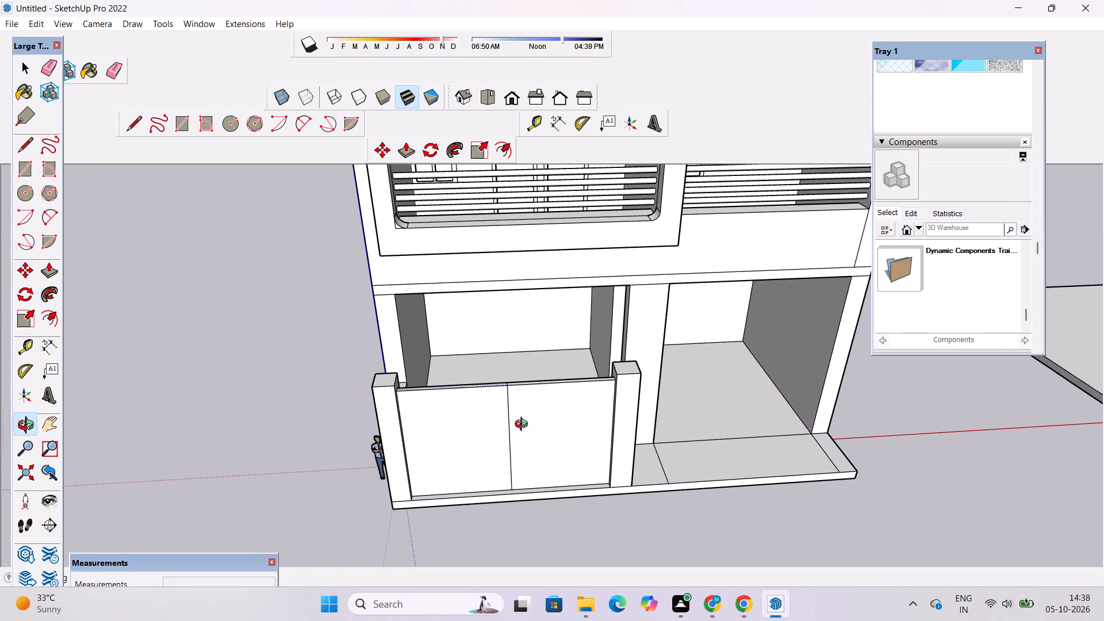
drag(570, 419, 512, 404)
scroll(513, 402, down, 4)
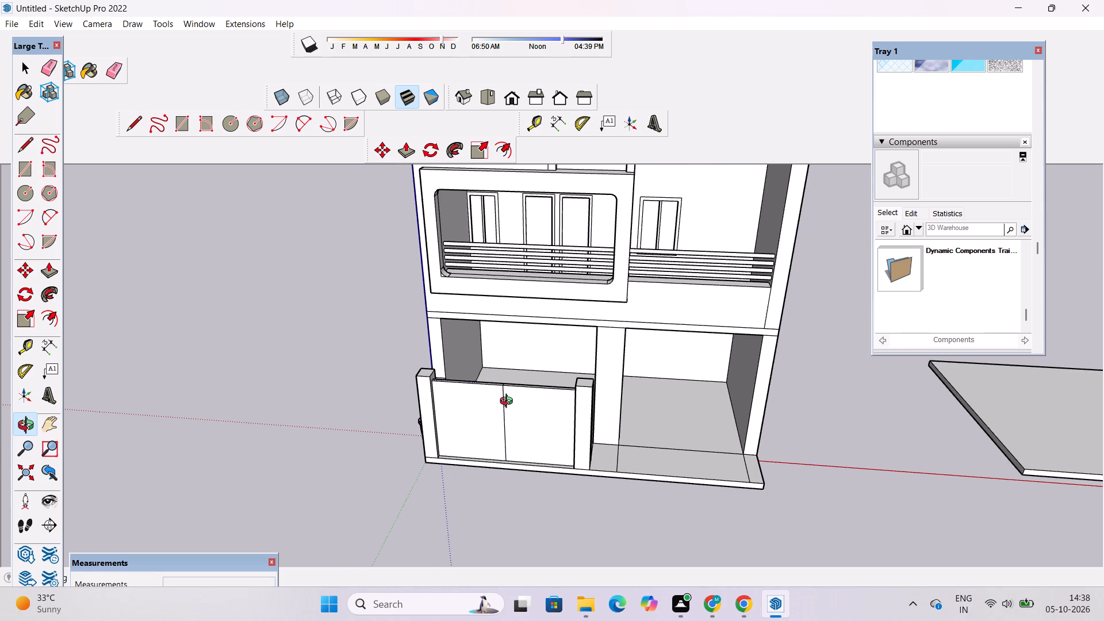
key(ctrl+z)
key(ctrl+z)
Examine the house's front facade and the open ground-floor bay behind the two front columns.
scroll(509, 402, down, 4)
drag(513, 416, 573, 315)
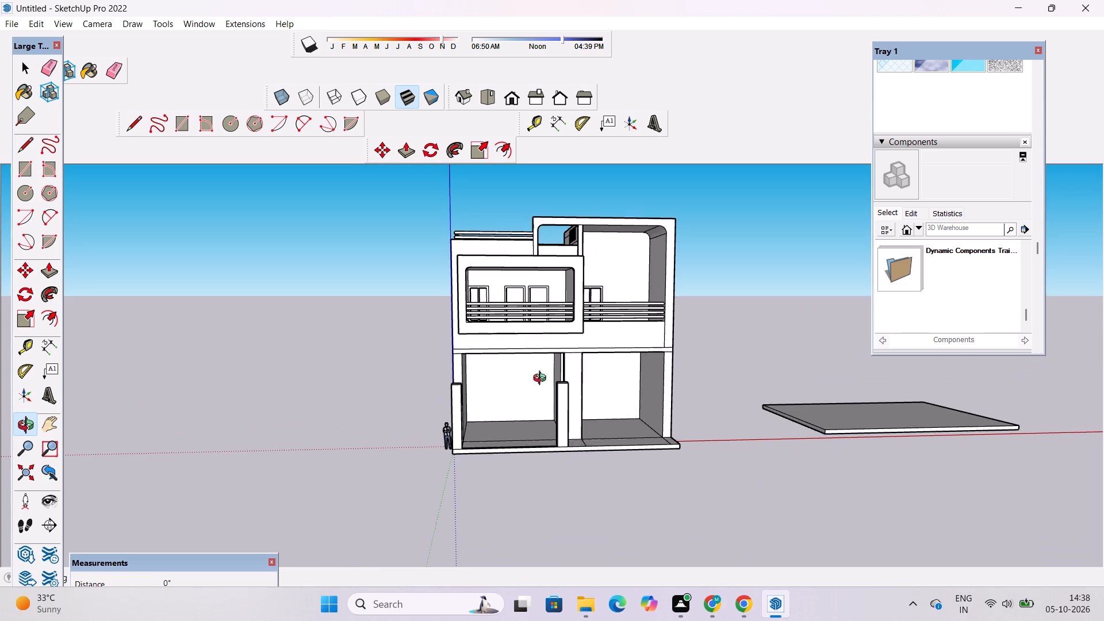
shift+drag(542, 379, 591, 425)
scroll(566, 474, up, 3)
drag(565, 472, 562, 442)
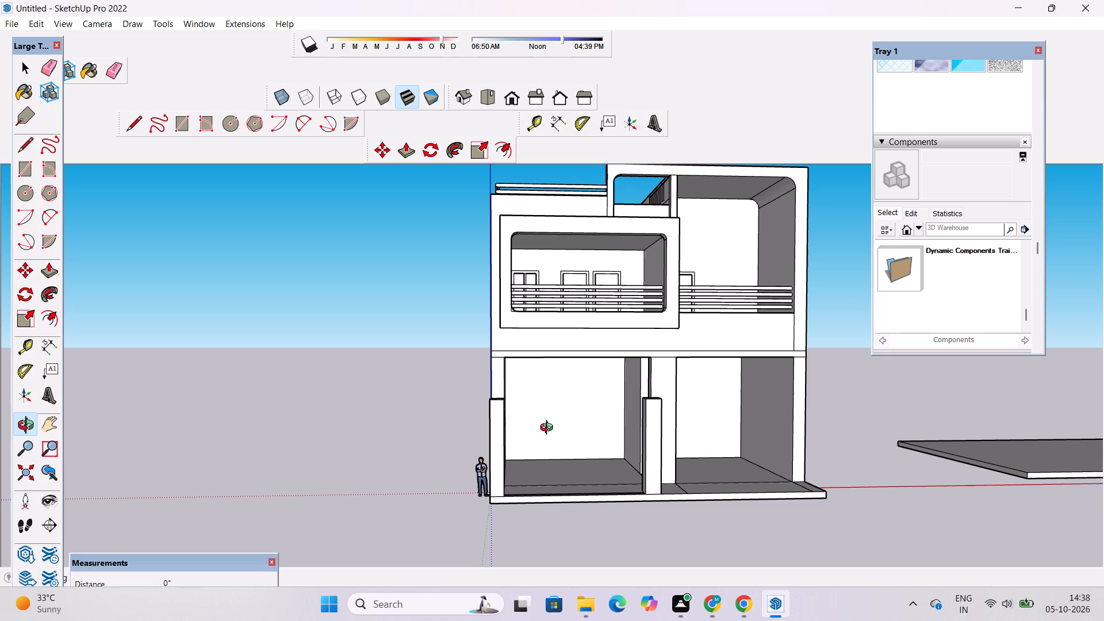
scroll(546, 431, down, 2)
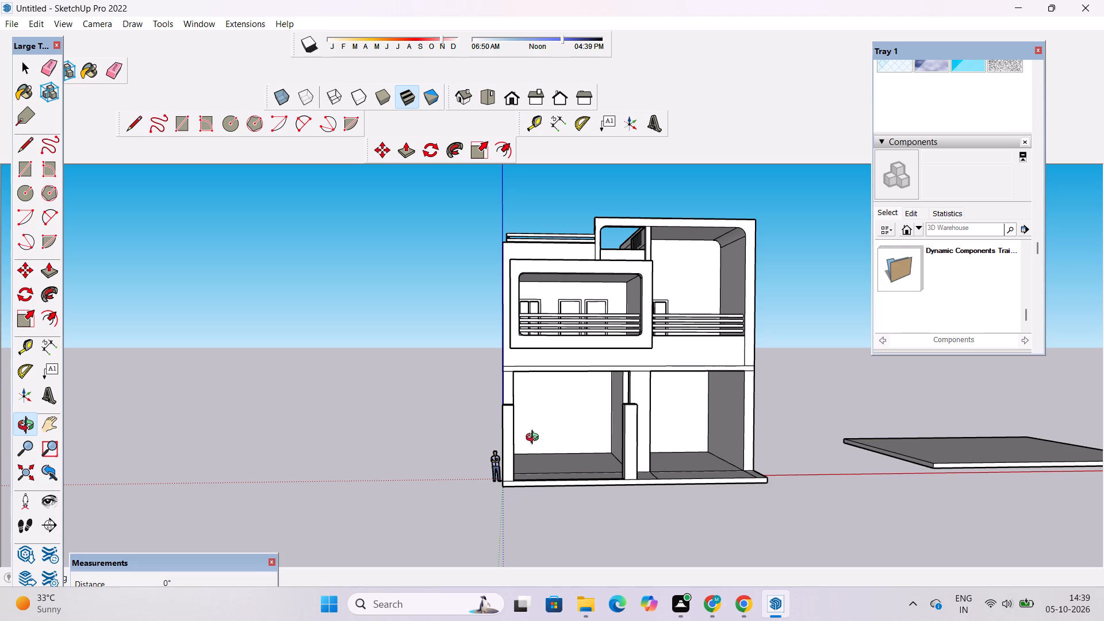
scroll(539, 424, down, 2)
drag(578, 427, 569, 426)
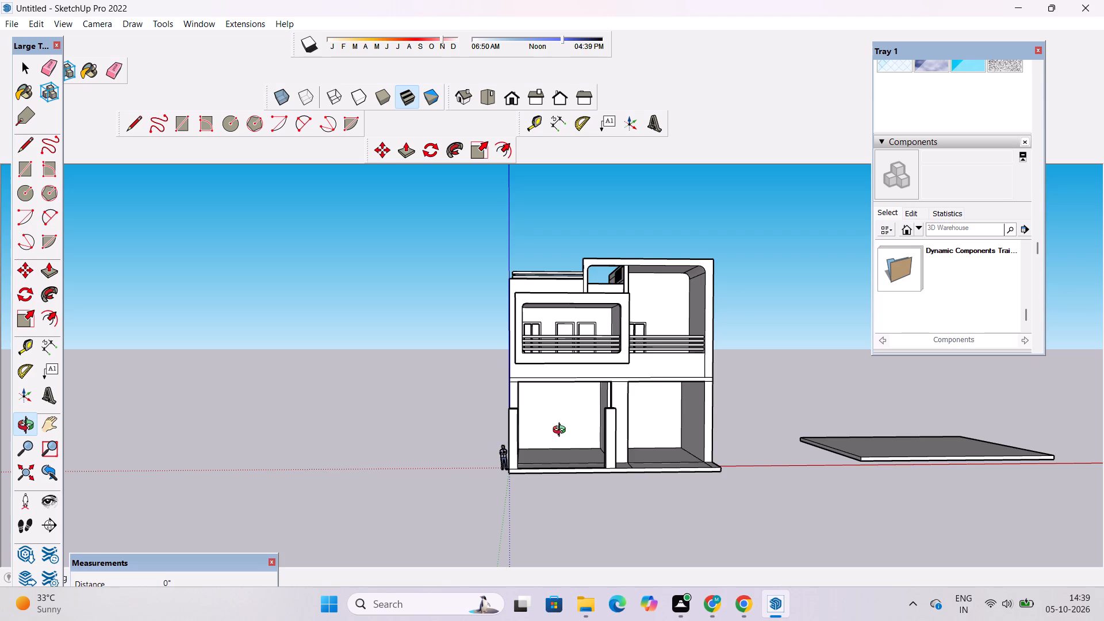
scroll(560, 432, down, 2)
drag(572, 448, 606, 509)
scroll(572, 440, up, 4)
drag(583, 459, 536, 386)
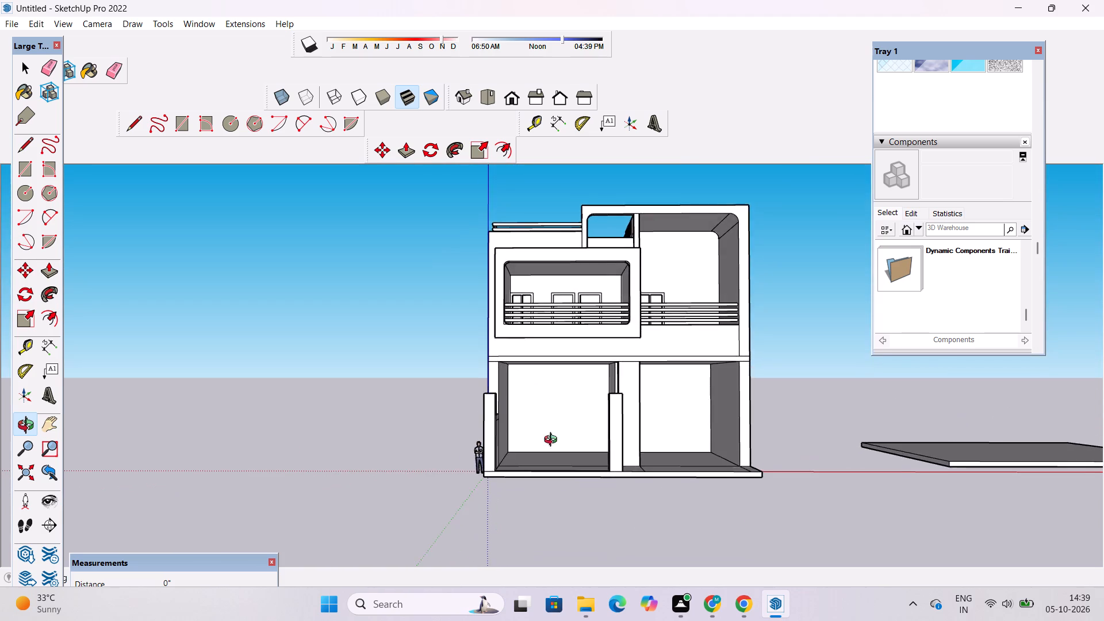
shift+scroll(553, 441, up, 4)
shift+drag(542, 437, 545, 484)
shift+drag(542, 491, 541, 465)
drag(526, 486, 543, 507)
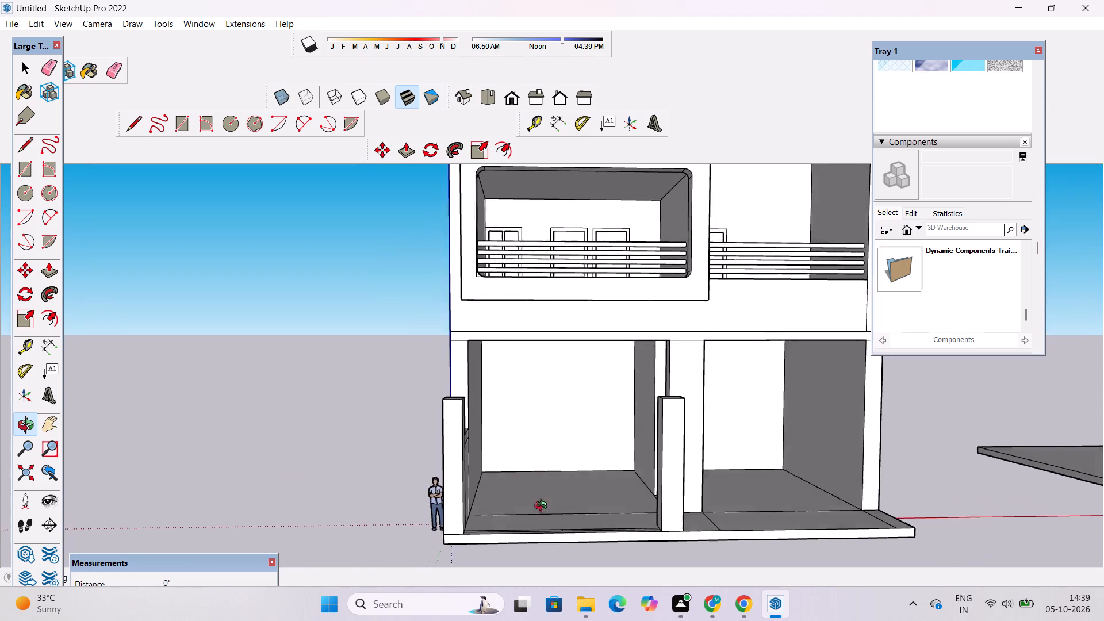
drag(543, 507, 546, 509)
scroll(540, 485, down, 3)
drag(537, 485, 547, 501)
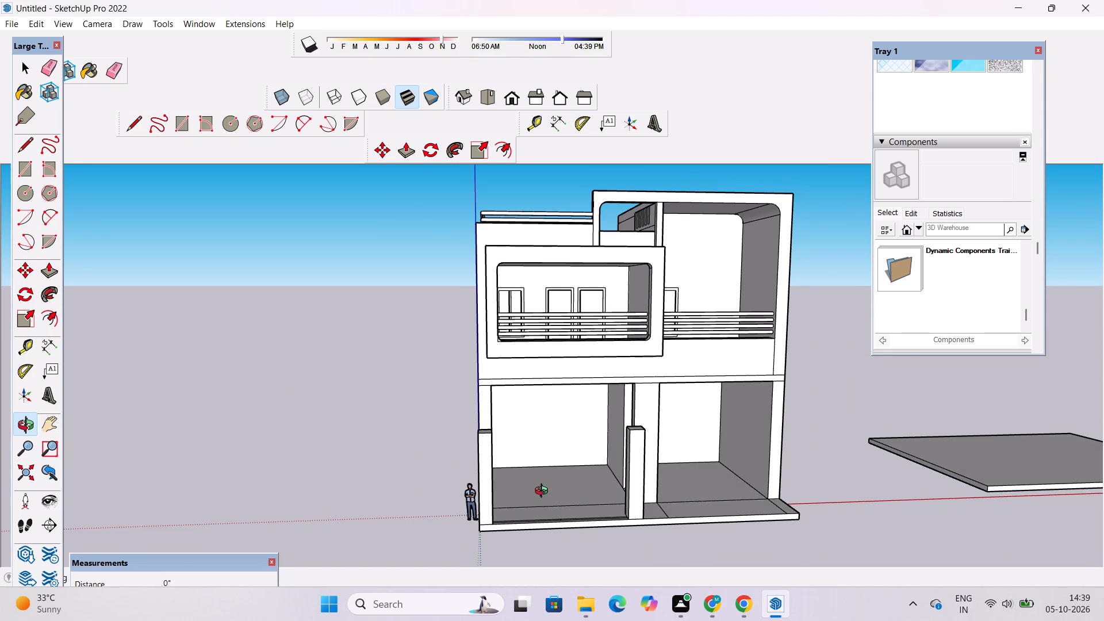
Draw a door-shaped rectangle about 5'3" wide and 12'6" high on the bay's back wall, rising from the floor edge.
scroll(543, 490, up, 3)
shift+drag(569, 476, 562, 478)
drag(552, 482, 500, 461)
scroll(499, 461, up, 4)
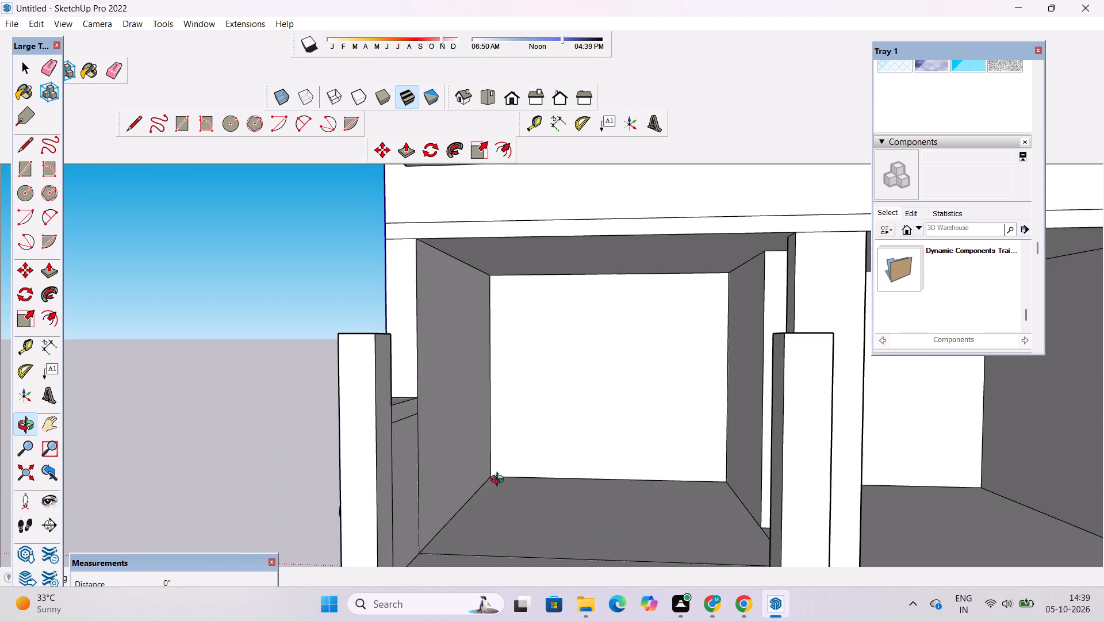
drag(503, 483, 566, 508)
scroll(563, 494, up, 4)
shift+drag(563, 483, 511, 489)
drag(509, 489, 498, 489)
key(r)
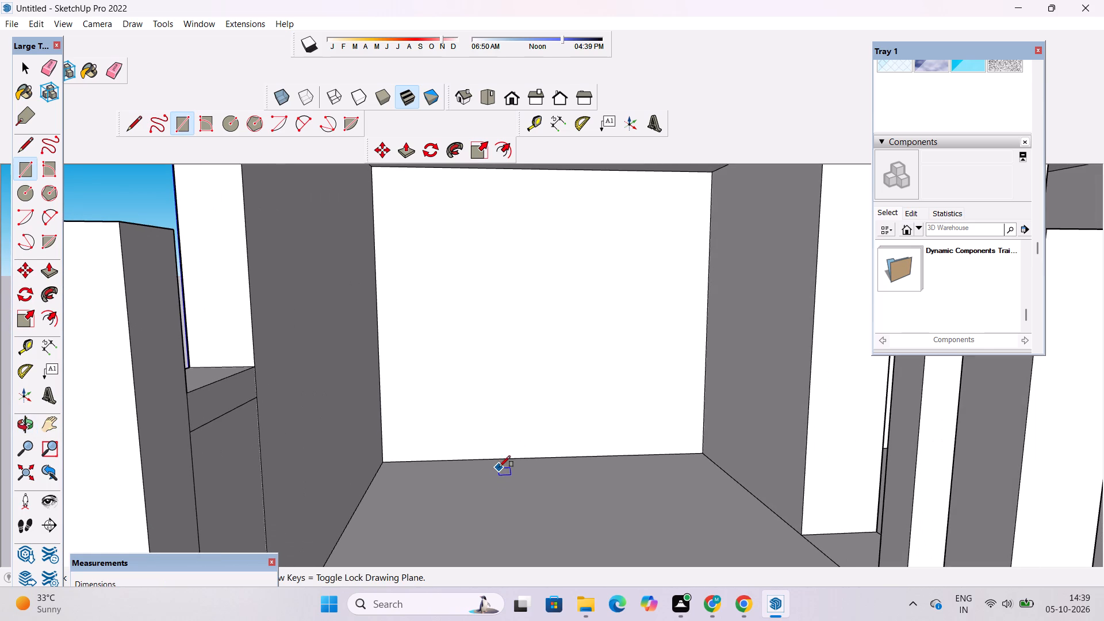
scroll(510, 456, down, 1)
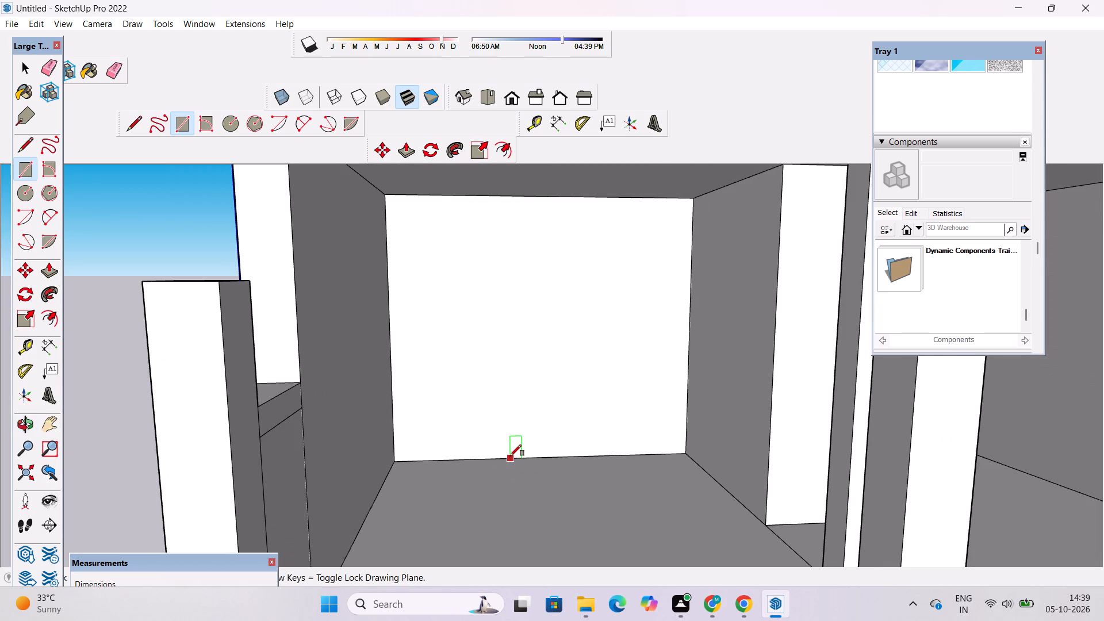
scroll(510, 456, down, 2)
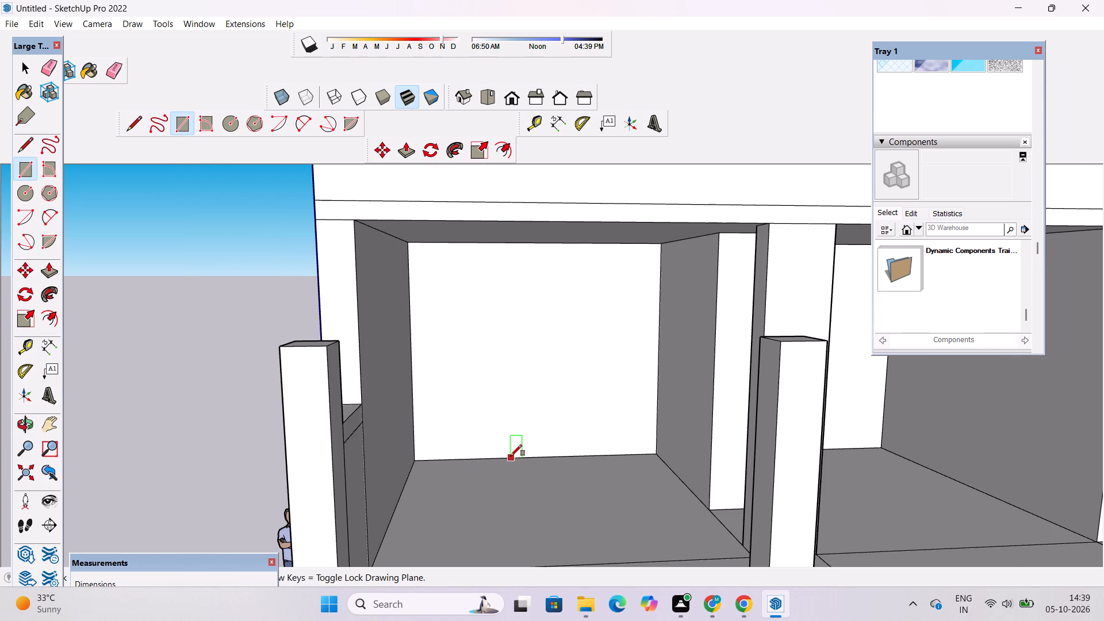
click(511, 456)
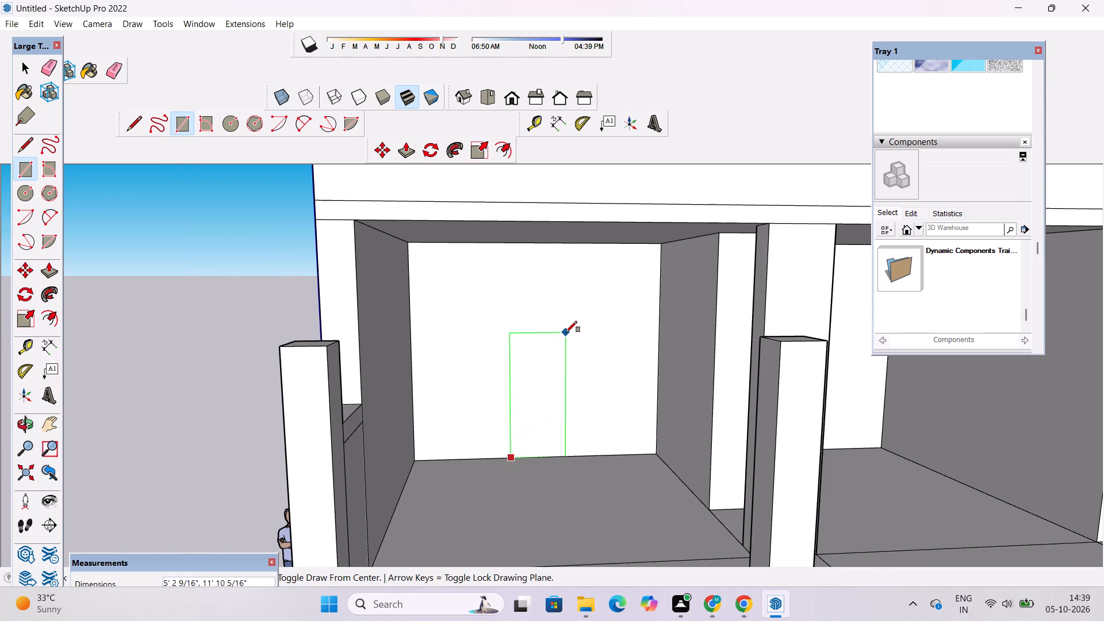
scroll(566, 332, up, 1)
click(566, 325)
key(space)
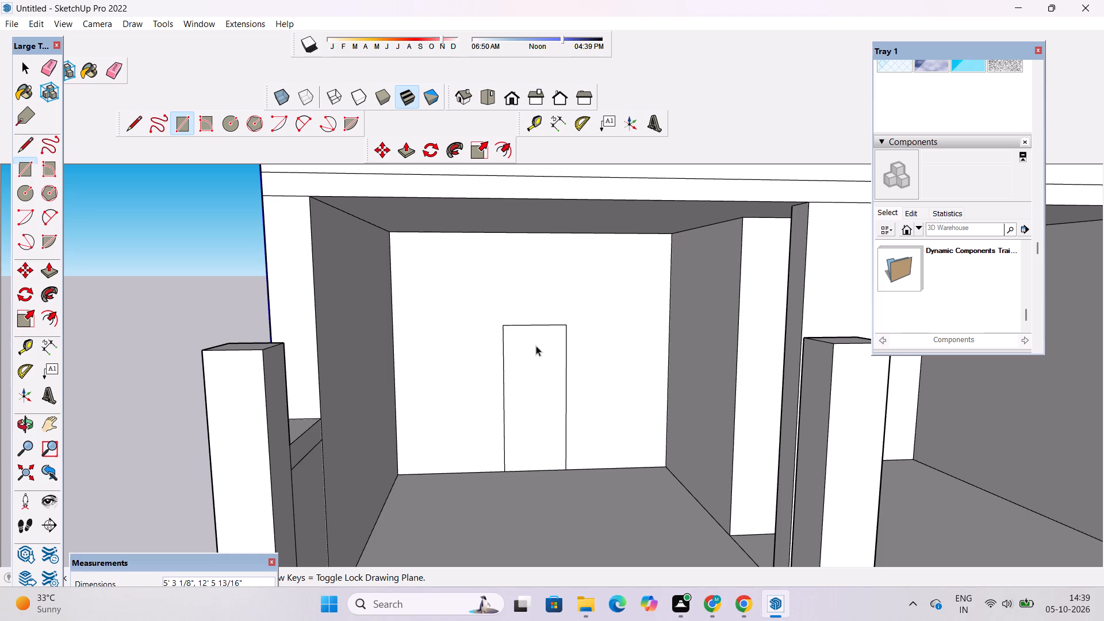
Move the top edge of the door rectangle on the back wall down 1'.
scroll(536, 343, down, 2)
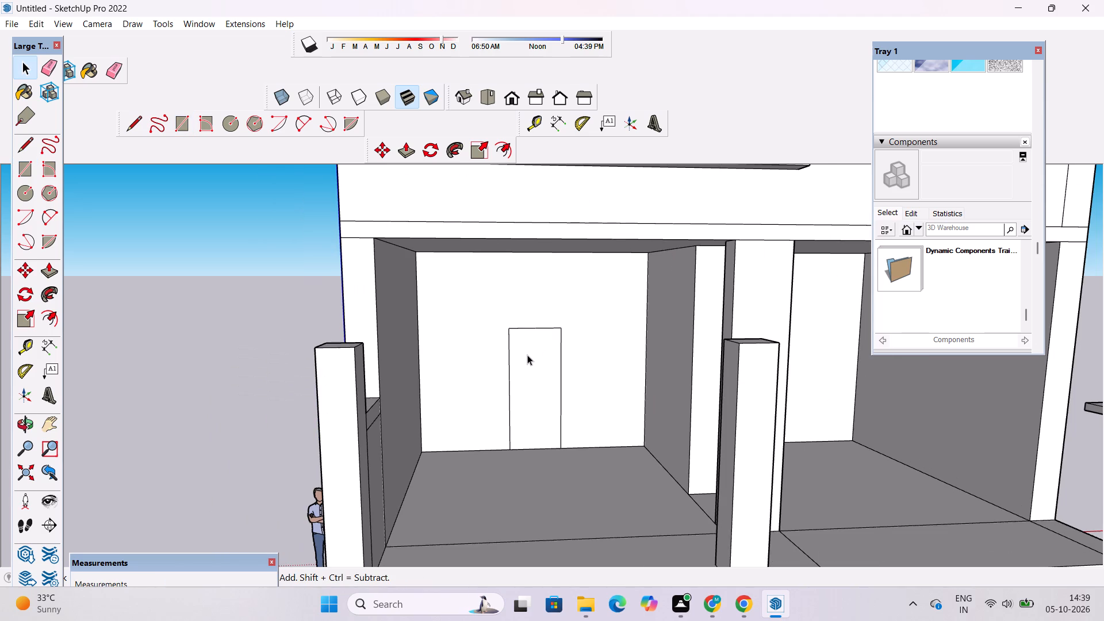
scroll(527, 358, up, 2)
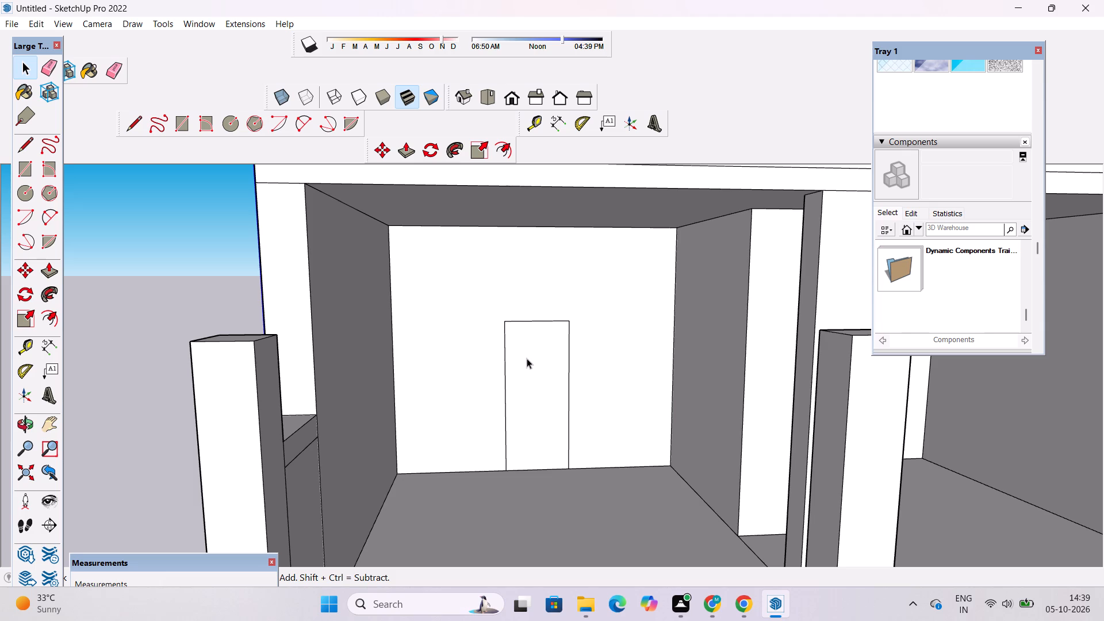
scroll(520, 365, down, 4)
scroll(537, 391, up, 4)
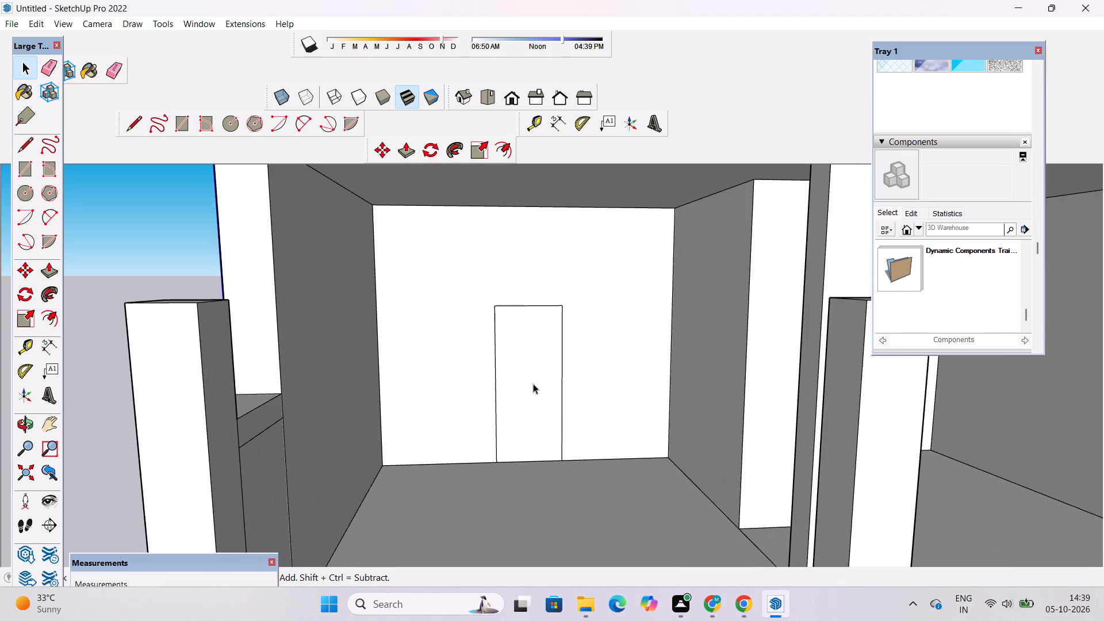
scroll(523, 370, down, 5)
scroll(523, 354, up, 5)
scroll(528, 306, up, 4)
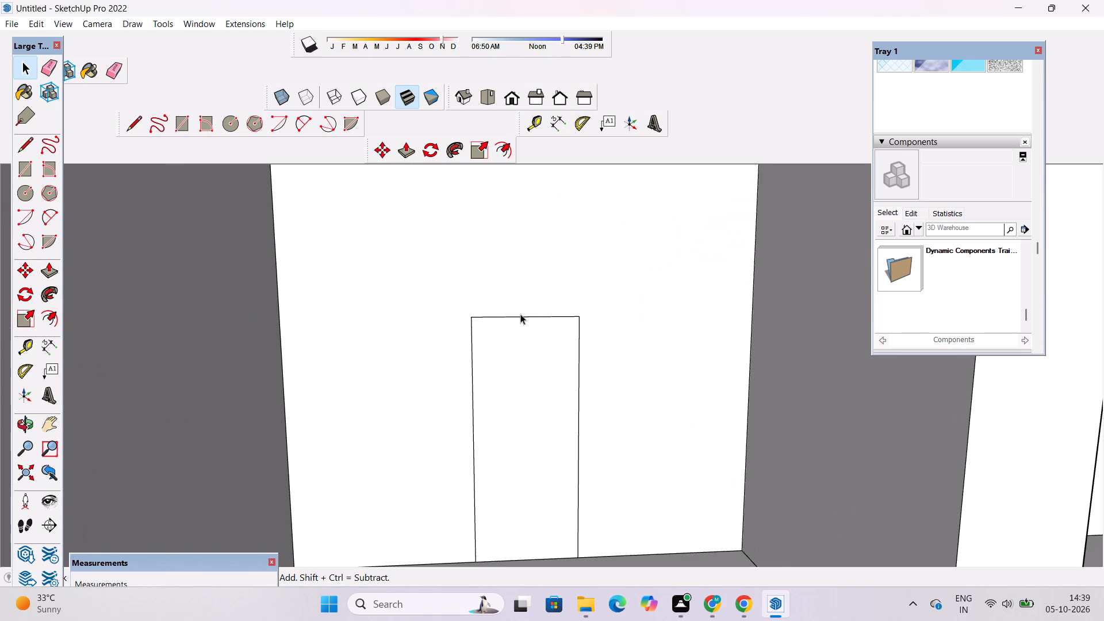
click(520, 316)
key(m)
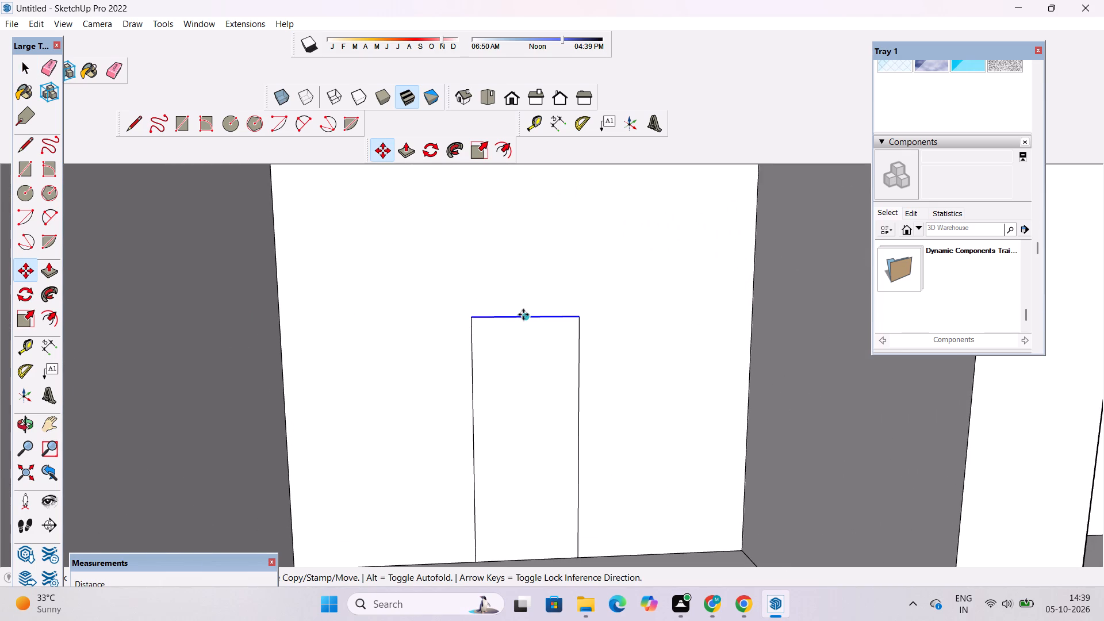
click(525, 316)
click(529, 344)
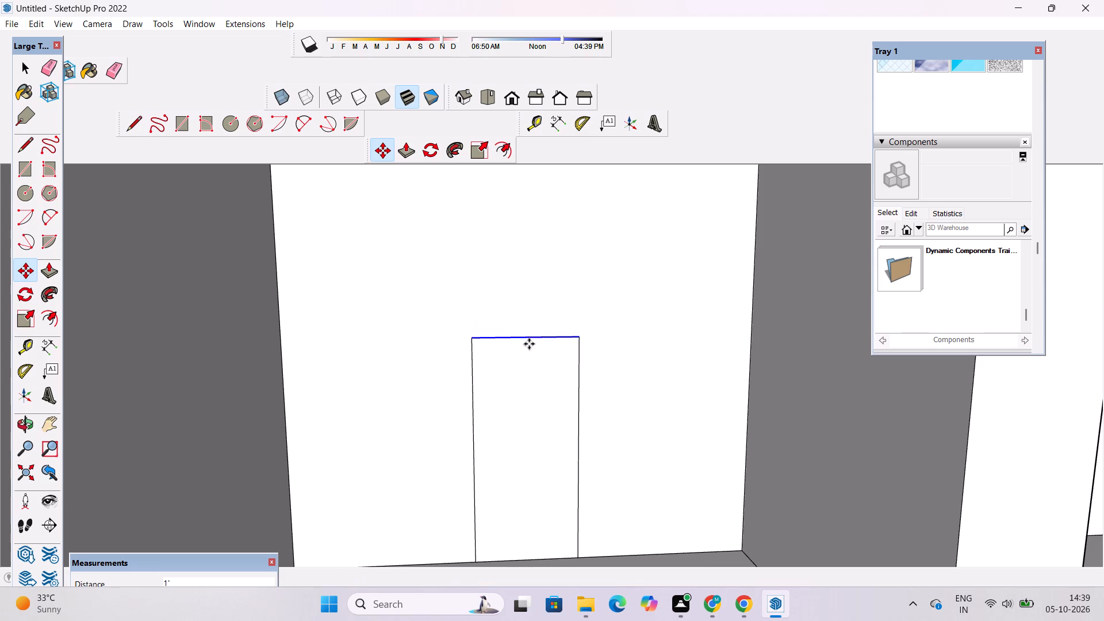
scroll(504, 301, down, 6)
key(space)
click(156, 270)
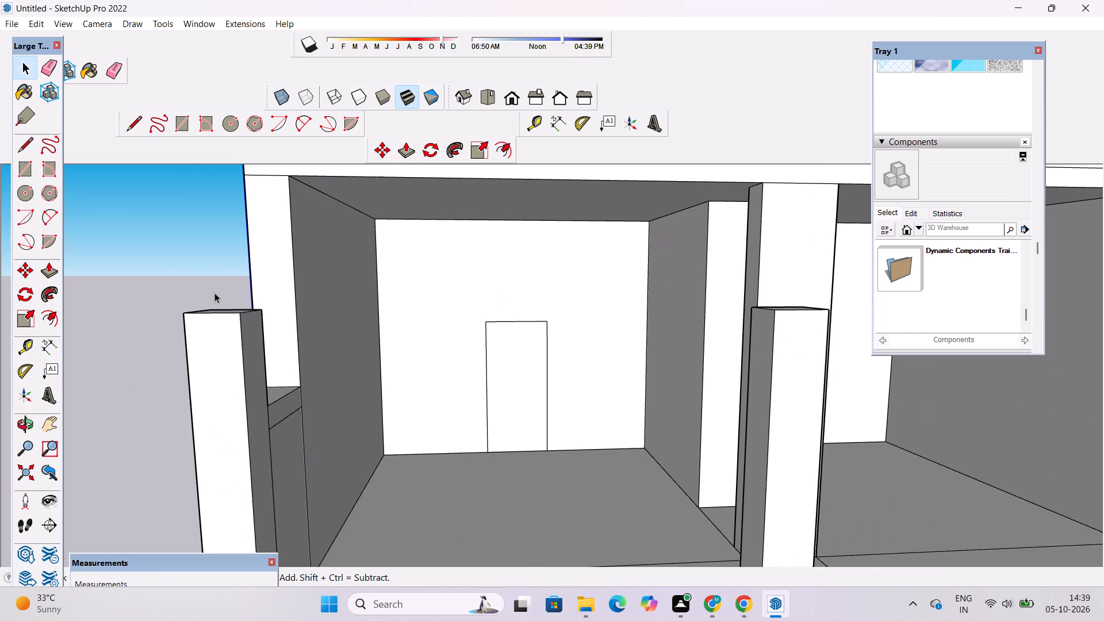
Offset the door rectangle's outline inward by 6" to form a frame border.
scroll(214, 293, down, 5)
scroll(331, 324, up, 3)
key(o)
key(f)
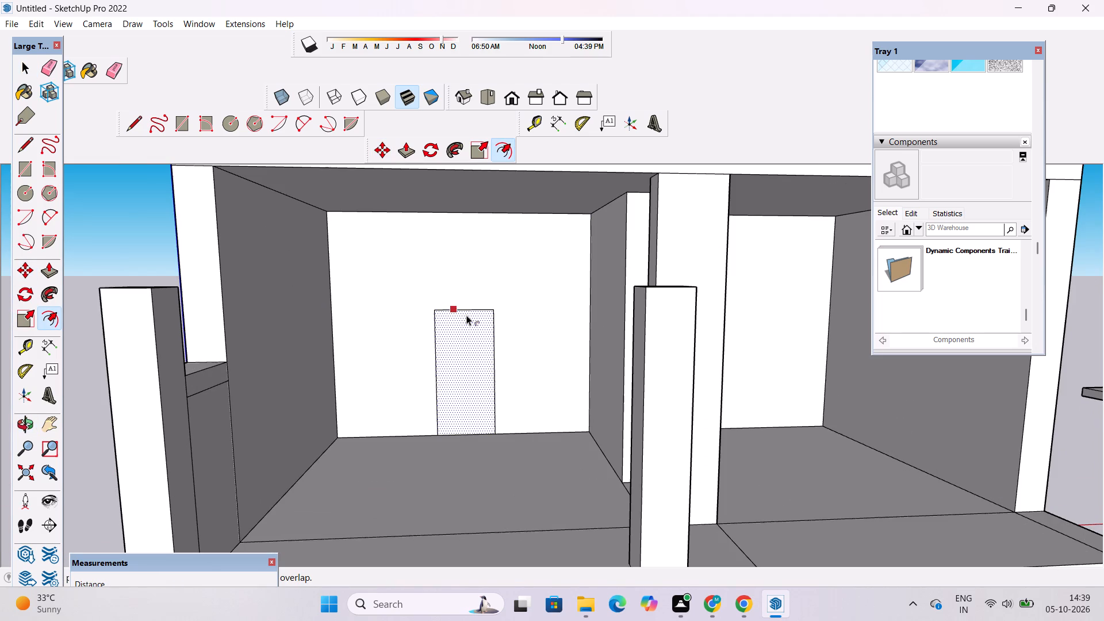
click(466, 315)
scroll(465, 323, up, 3)
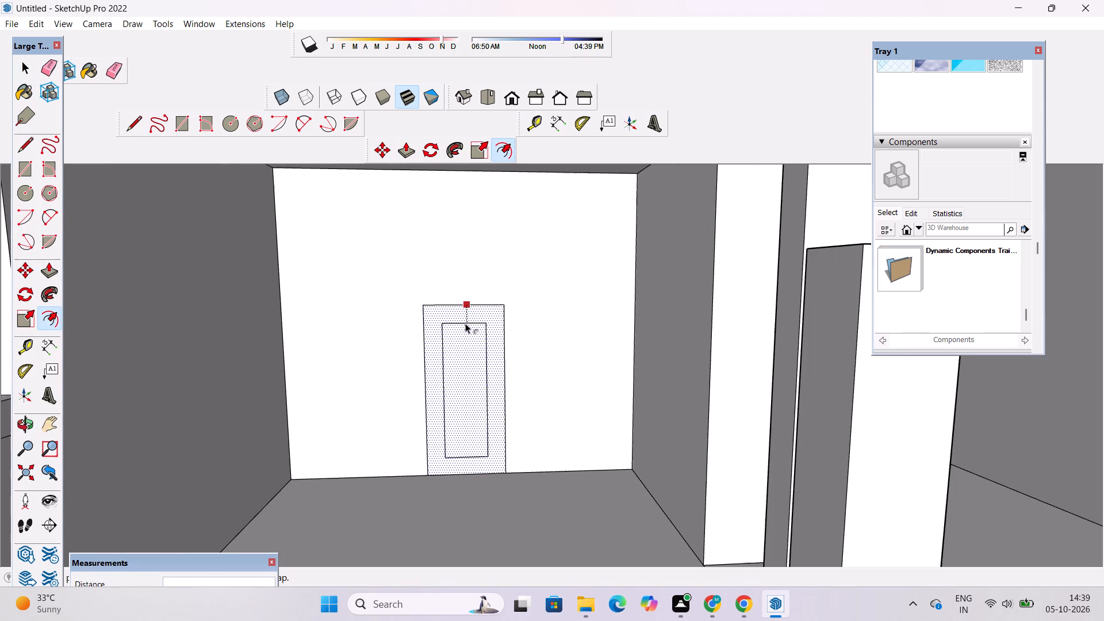
key(6)
key(shift+quotedbl)
key(Return)
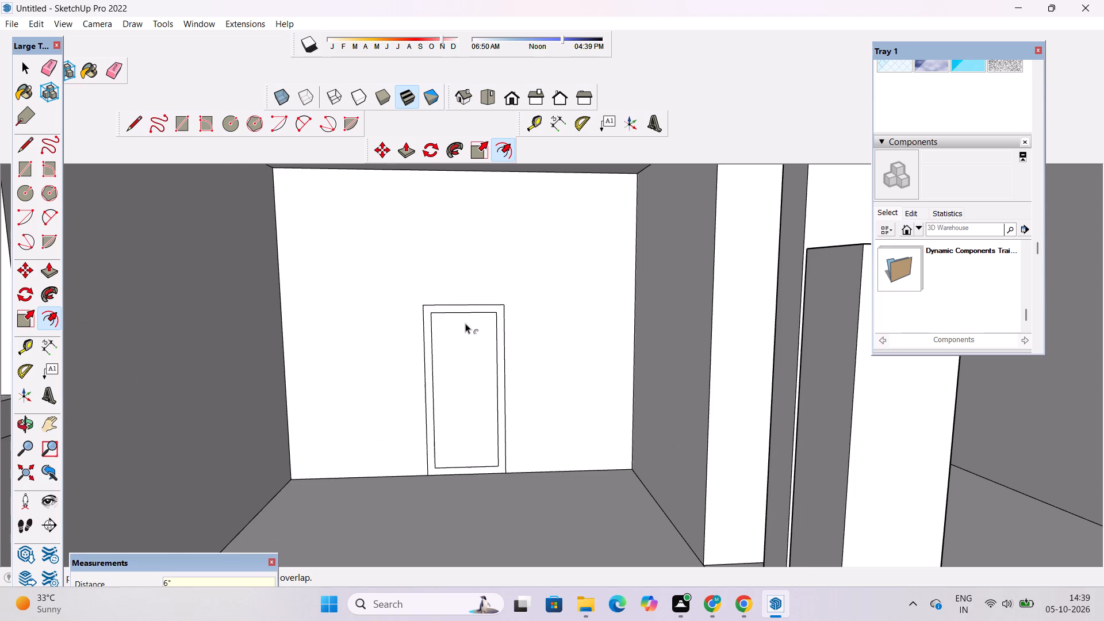
Examine the framed door outline, the front slab and the whole facade from several angles.
scroll(426, 325, down, 6)
key(o)
scroll(477, 352, up, 2)
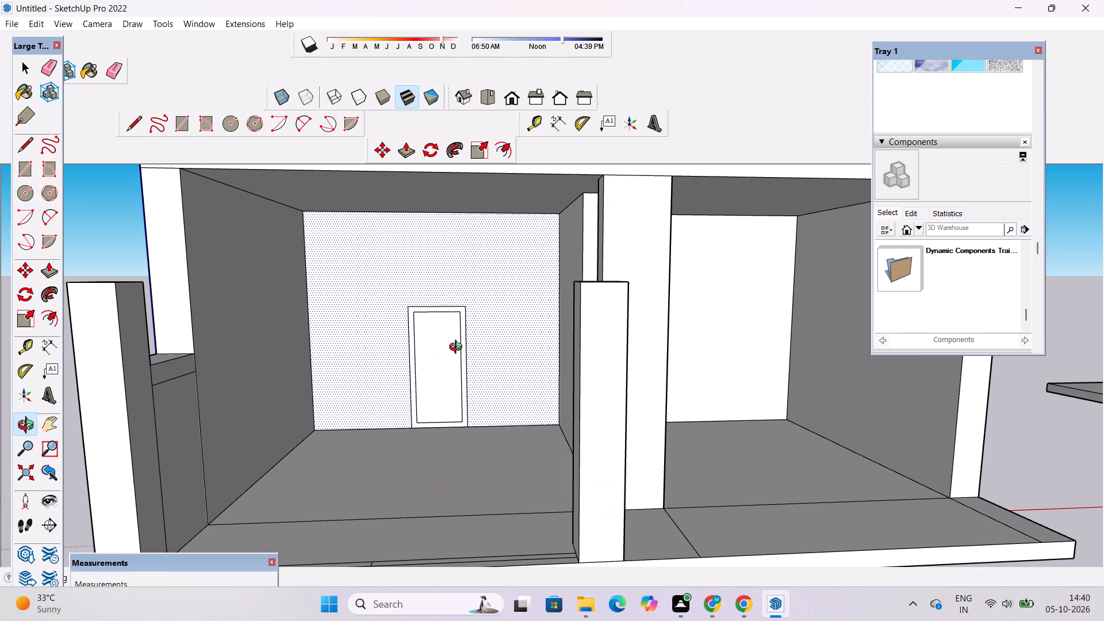
scroll(458, 348, down, 5)
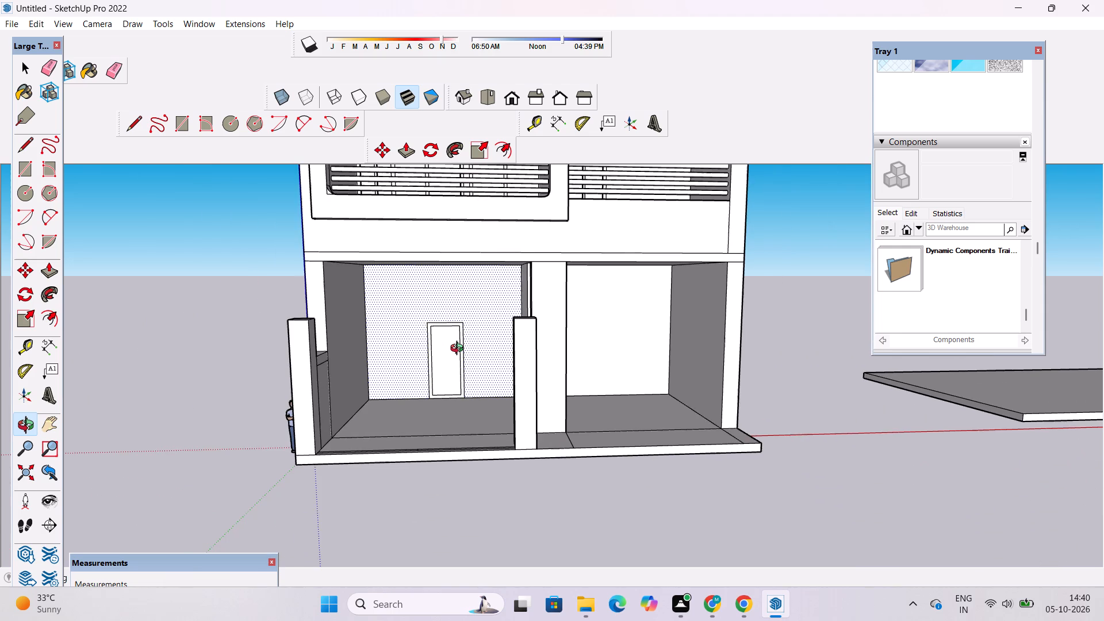
scroll(459, 350, up, 2)
scroll(461, 357, down, 1)
drag(472, 388, 472, 382)
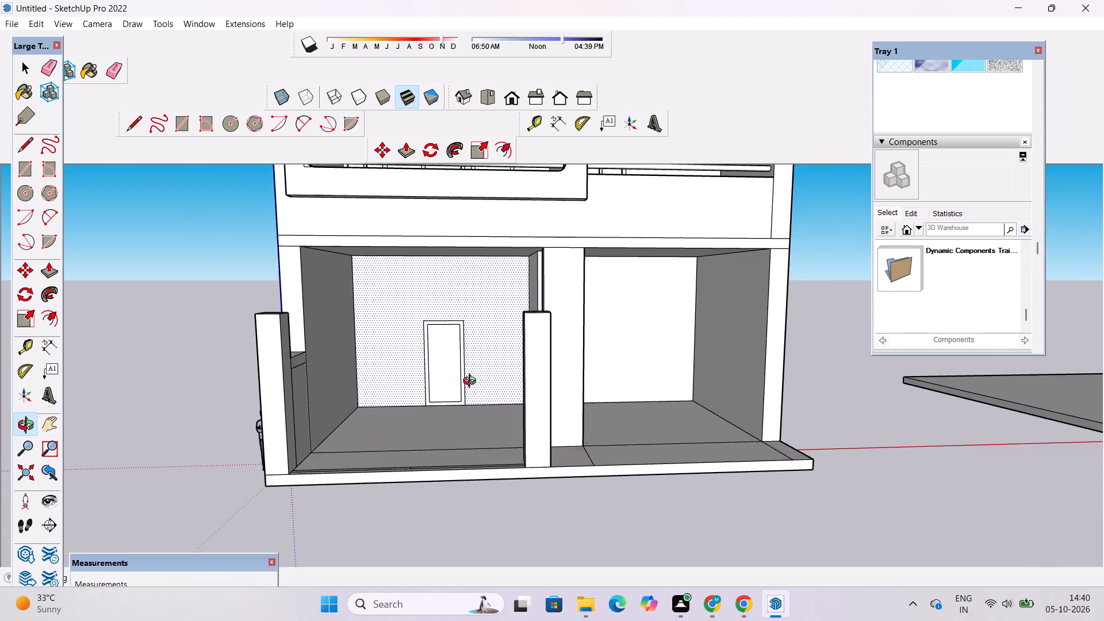
drag(472, 382, 470, 367)
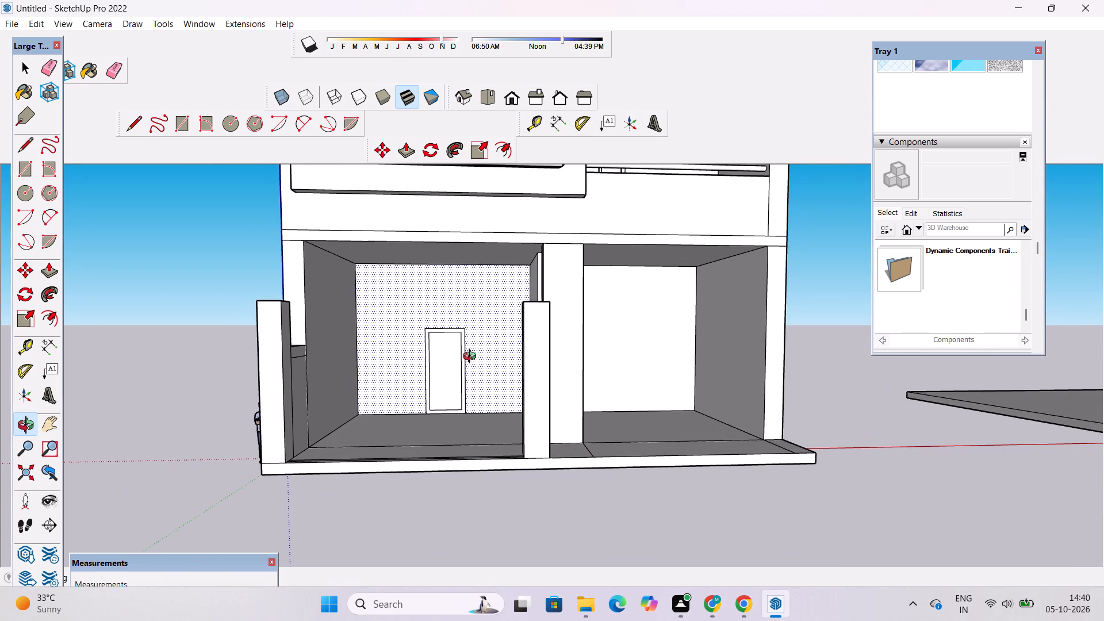
scroll(472, 358, down, 3)
drag(474, 358, 482, 401)
scroll(482, 391, down, 5)
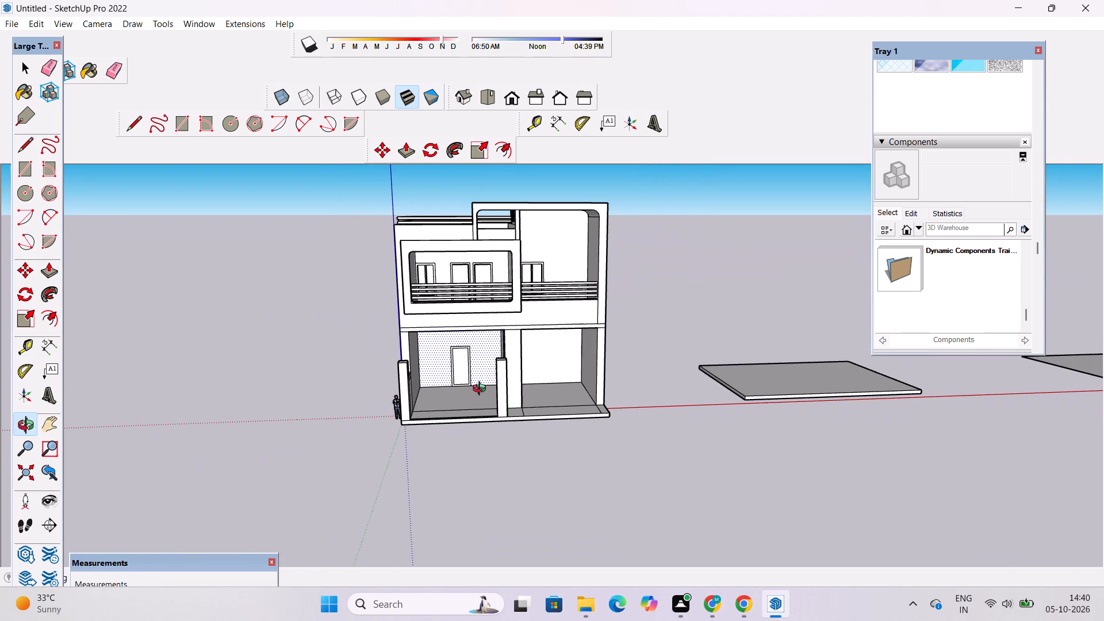
scroll(484, 382, down, 4)
shift+drag(493, 398, 519, 349)
drag(519, 348, 539, 390)
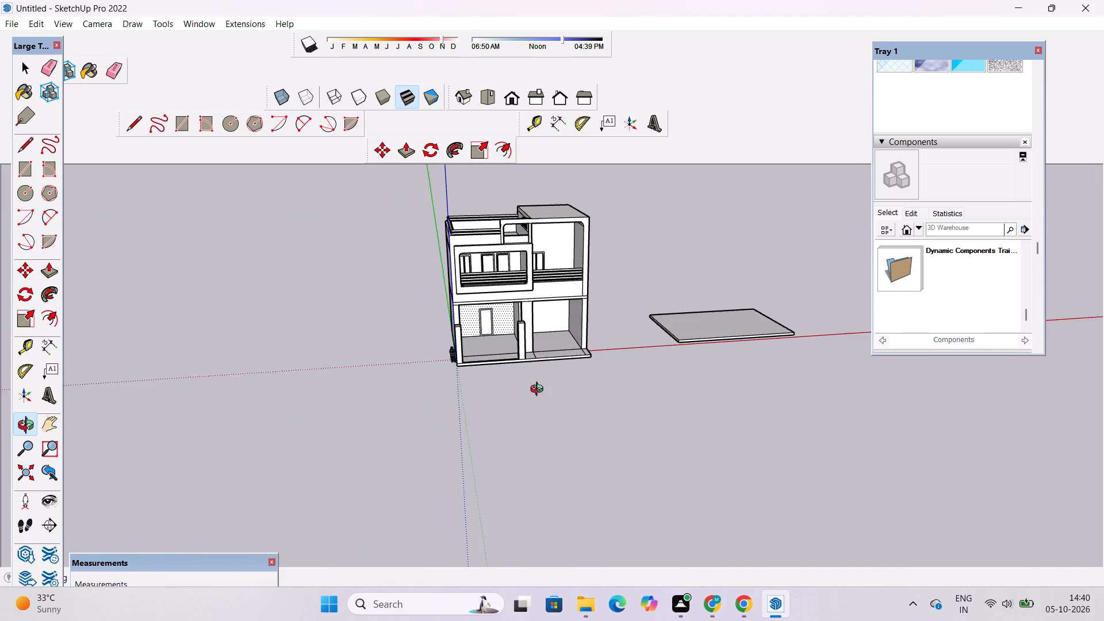
drag(539, 390, 551, 417)
scroll(527, 363, up, 10)
drag(534, 355, 538, 368)
shift+drag(535, 382, 505, 388)
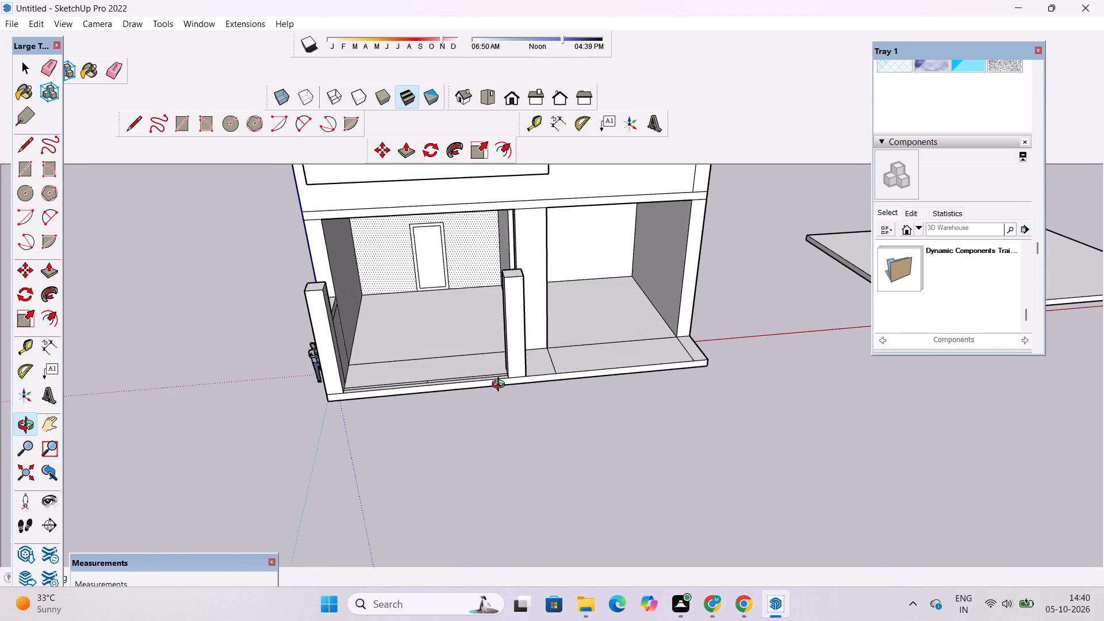
scroll(501, 386, down, 4)
shift+drag(511, 383, 540, 429)
scroll(541, 424, up, 1)
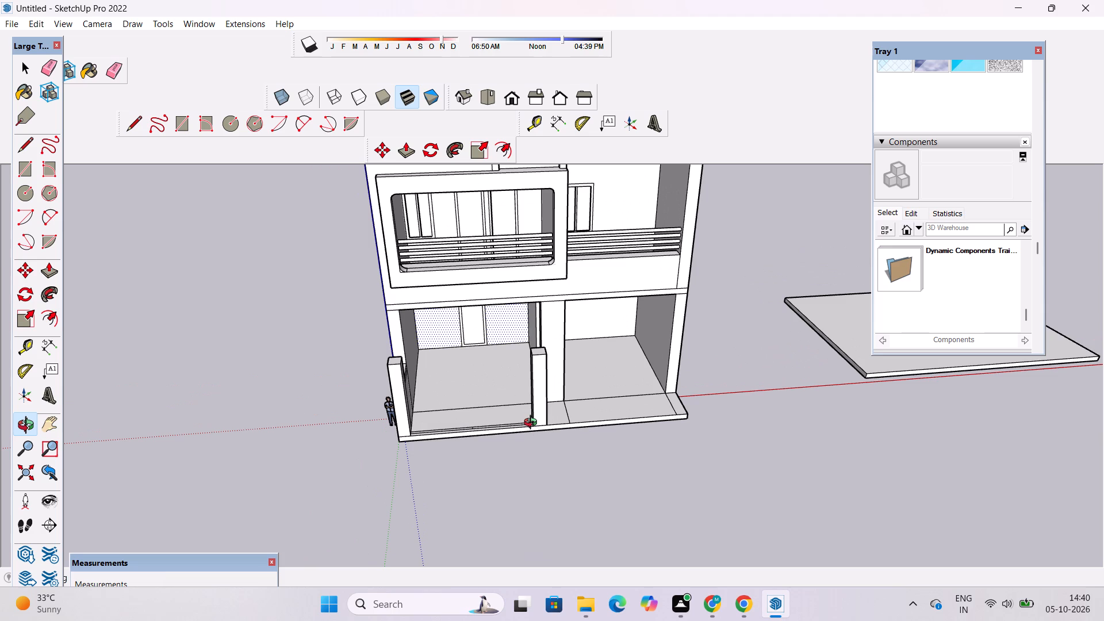
scroll(469, 421, up, 3)
drag(471, 425, 482, 473)
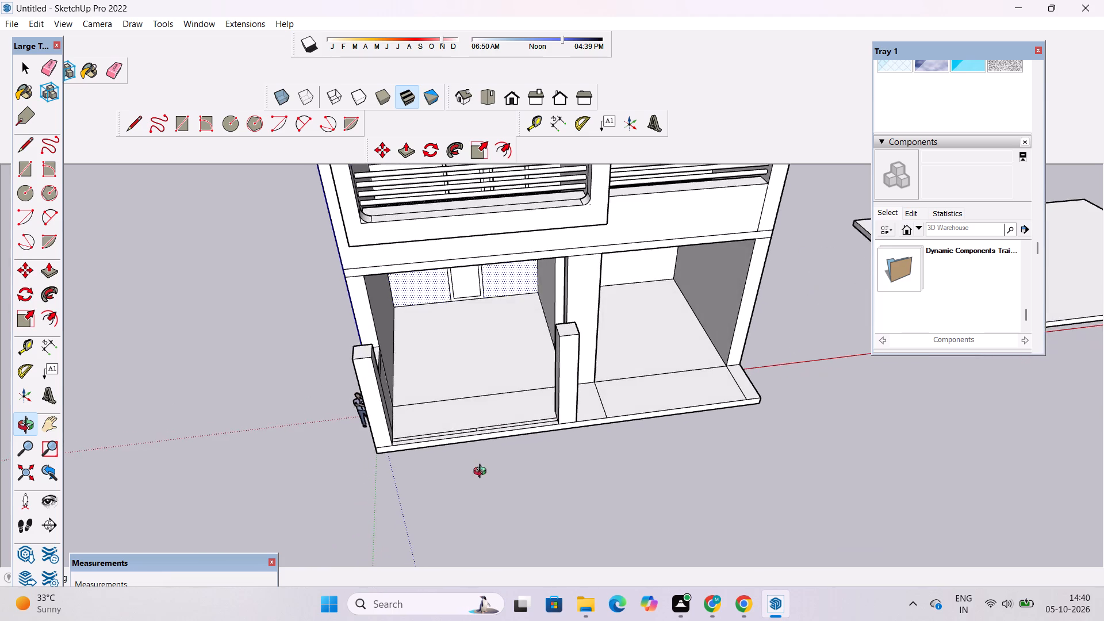
Draw a window rectangle about 4'4" wide and 6'2" high on the bay's back wall beside the door, level with its top.
drag(482, 473, 482, 473)
scroll(478, 422, up, 4)
shift+drag(480, 416, 502, 499)
drag(501, 482, 479, 343)
scroll(479, 337, up, 2)
shift+drag(493, 350, 508, 370)
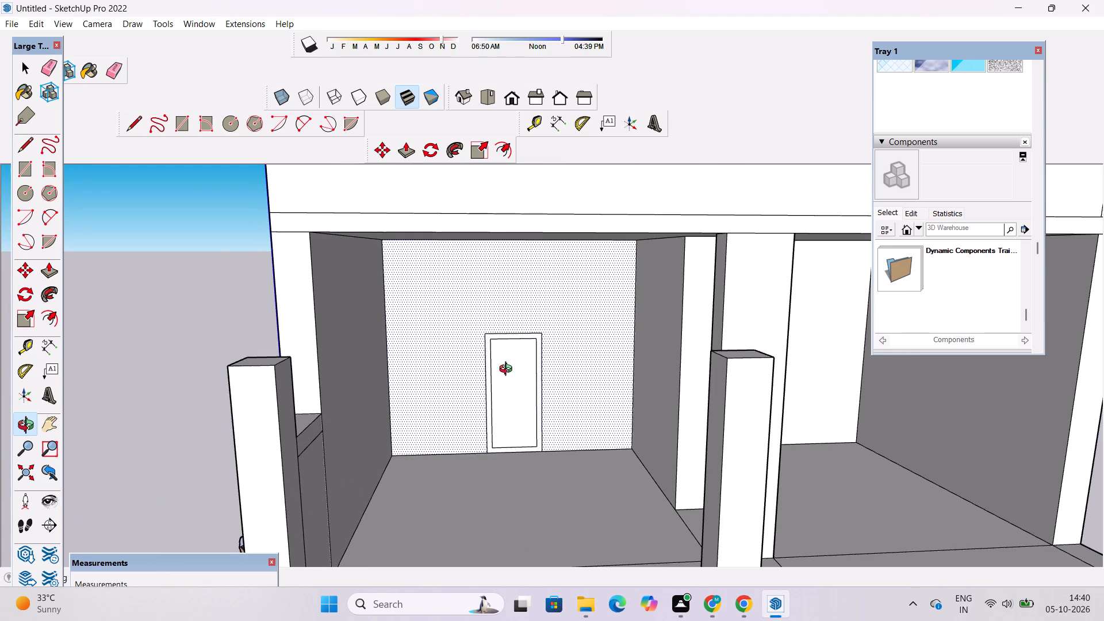
click(508, 370)
key(space)
text(r)
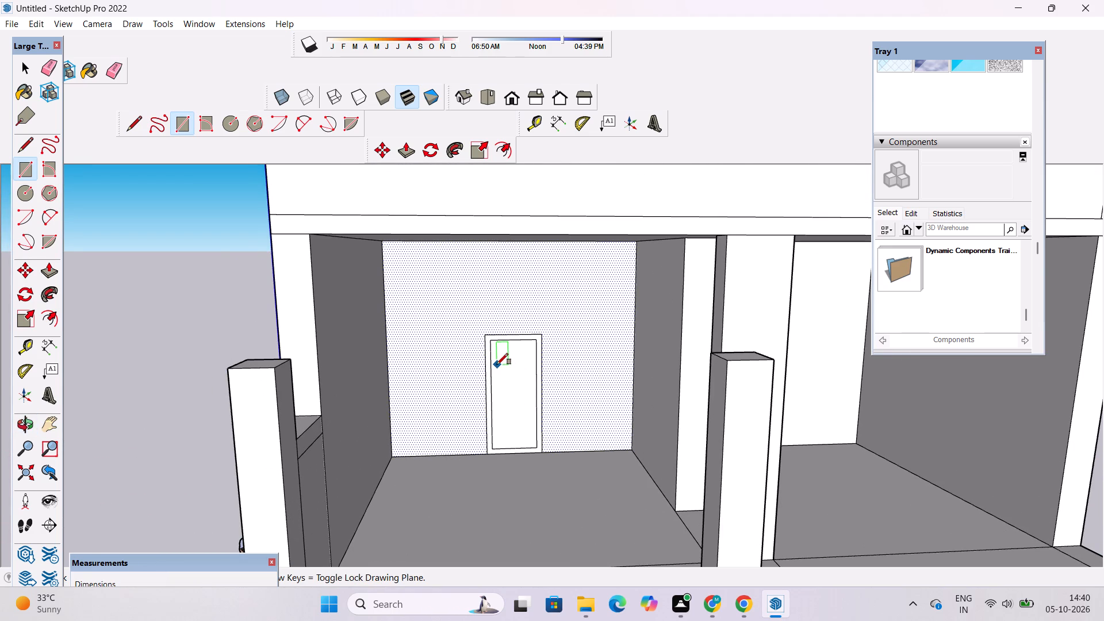
scroll(488, 373, up, 5)
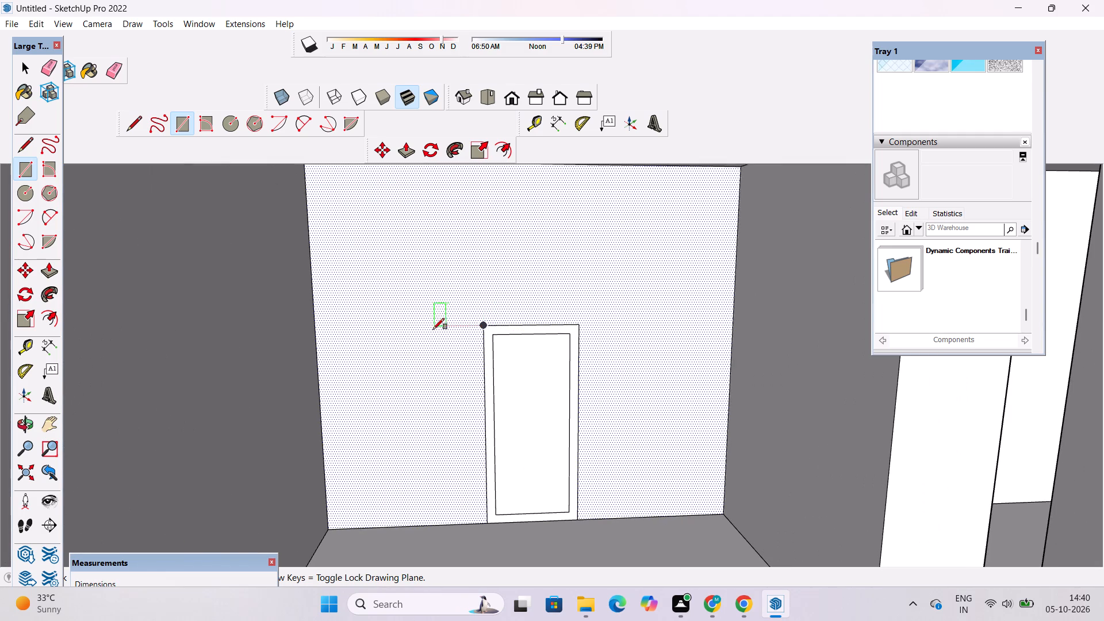
click(418, 327)
scroll(413, 378, down, 7)
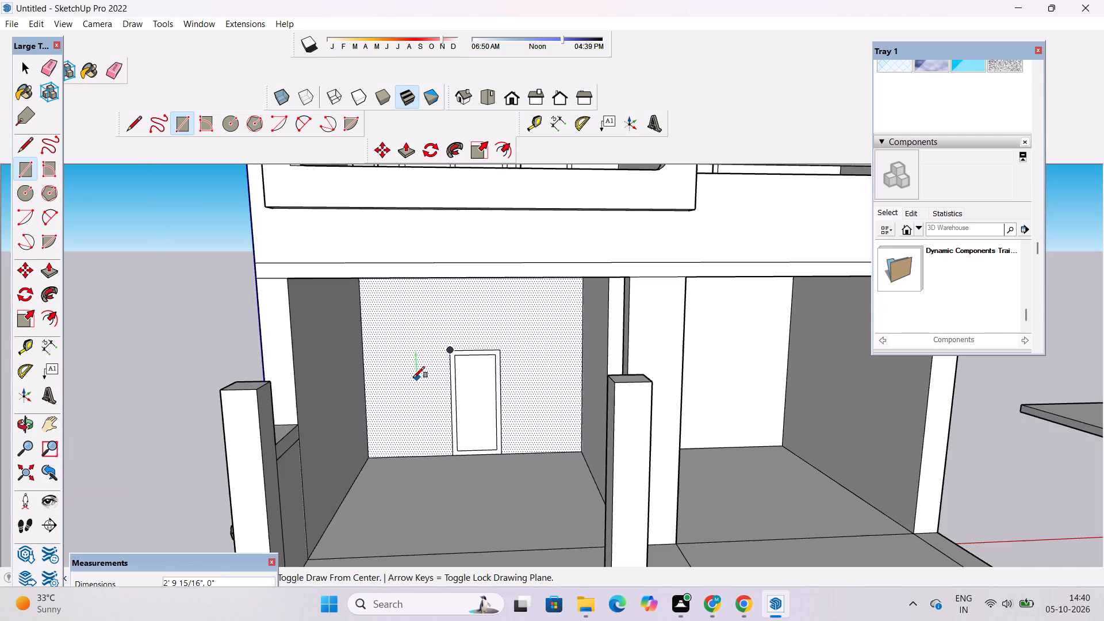
scroll(394, 431, up, 4)
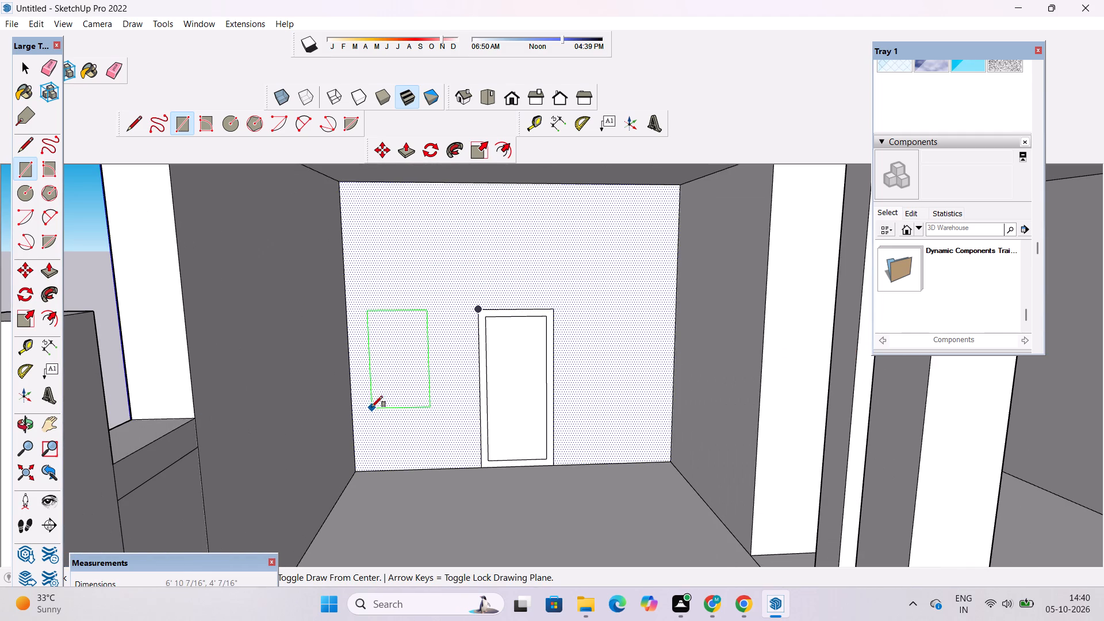
scroll(370, 402, up, 3)
click(366, 397)
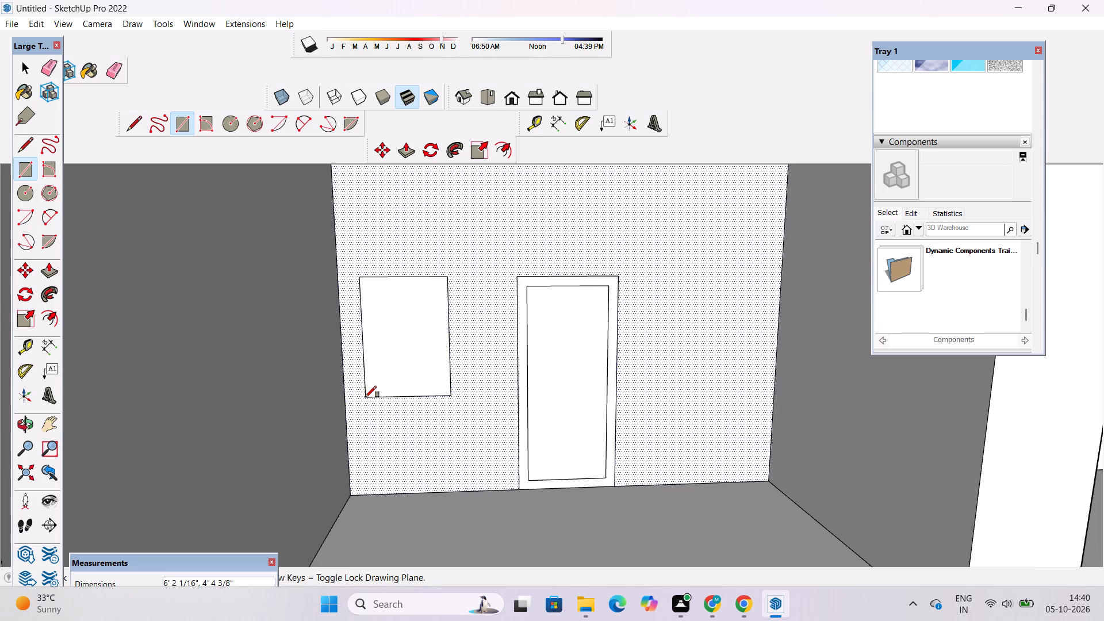
key(space)
scroll(350, 378, down, 7)
click(101, 340)
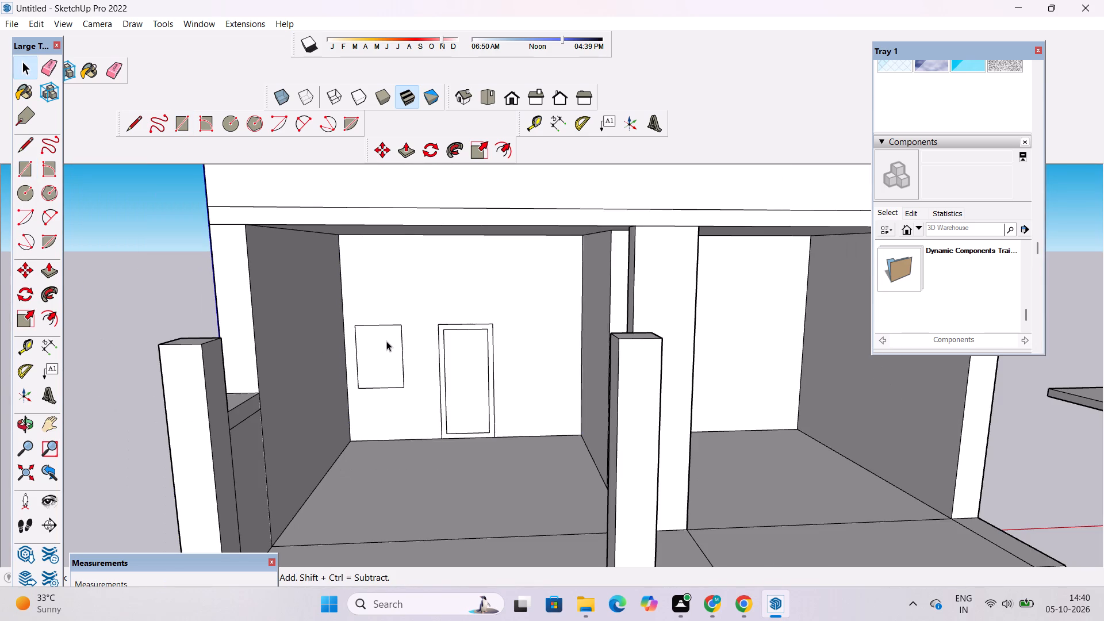
Narrow the window rectangle by moving its door-side vertical edge away from the door.
scroll(386, 341, up, 7)
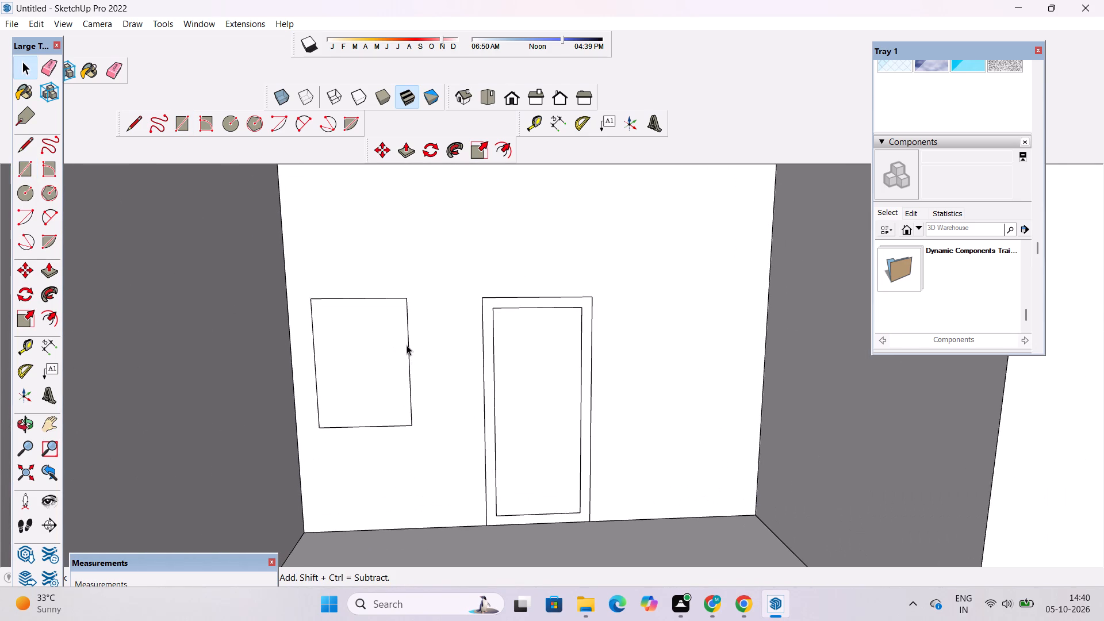
click(408, 337)
key(m)
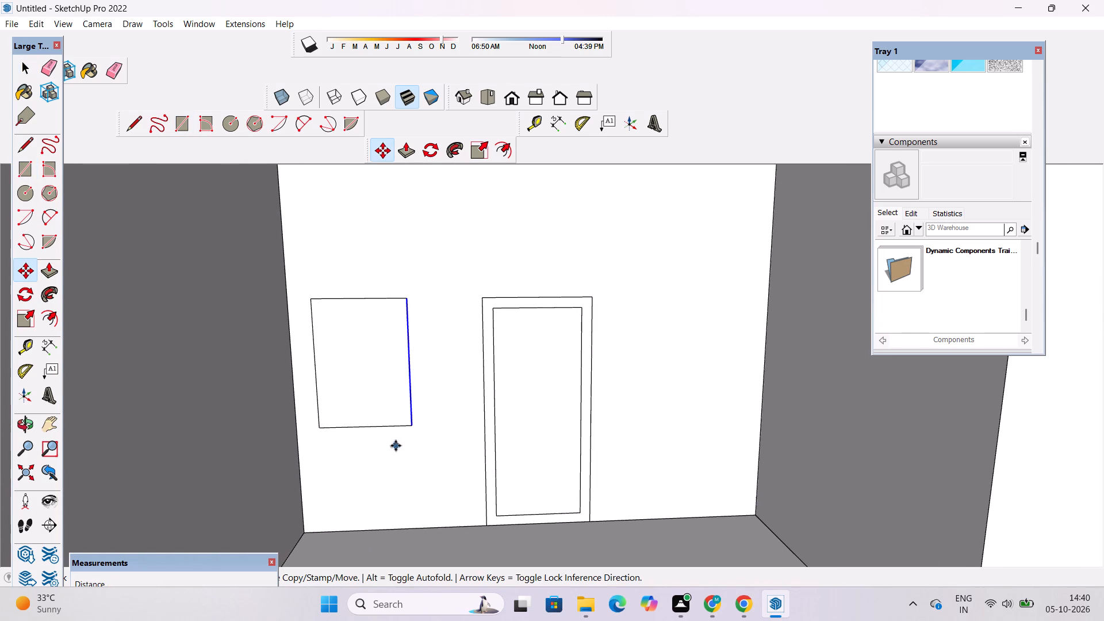
scroll(396, 391, up, 5)
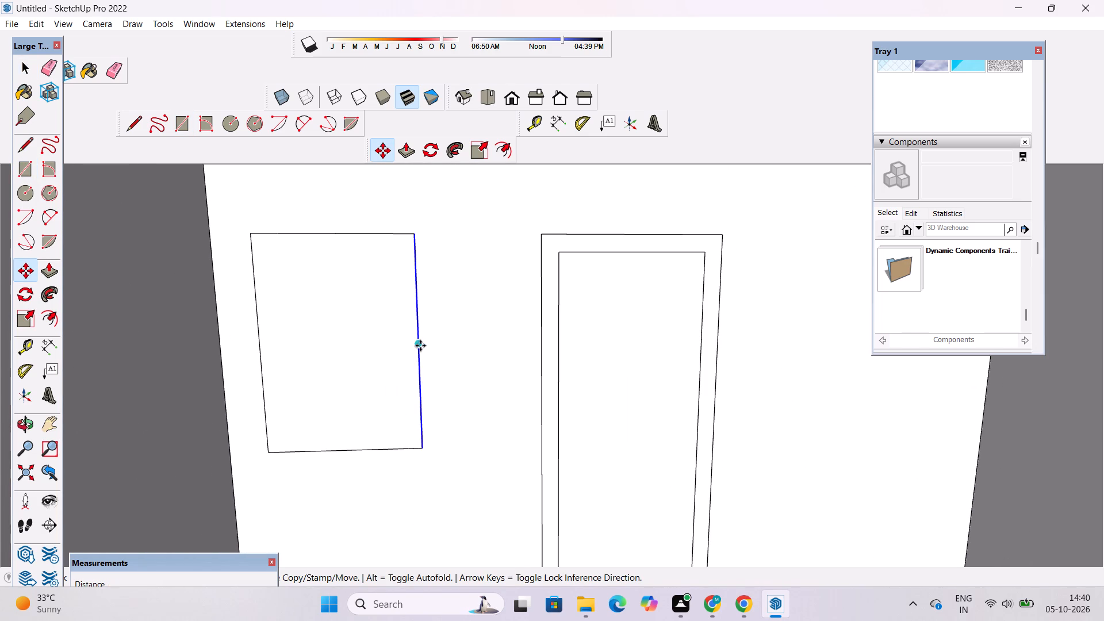
click(419, 342)
scroll(409, 340, down, 4)
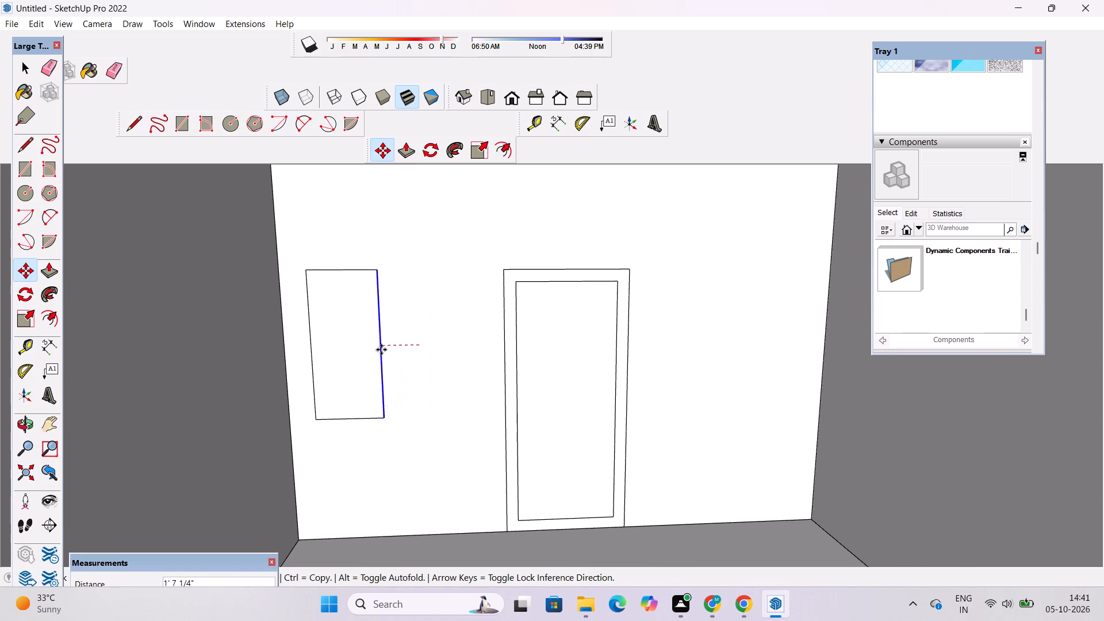
click(388, 350)
key(space)
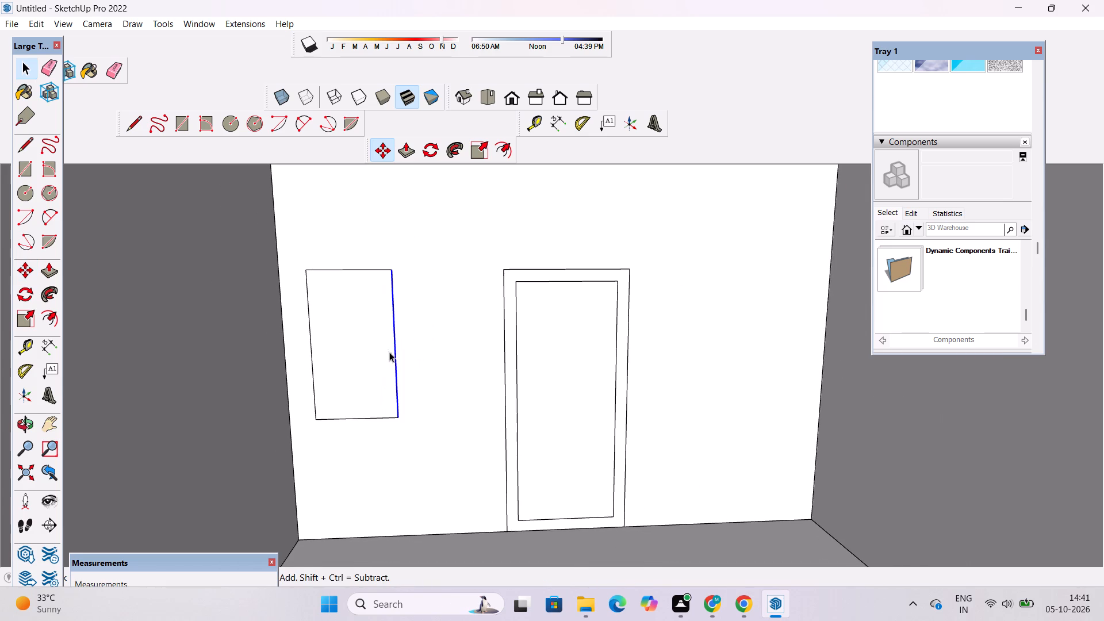
Offset the window rectangle's outline inward by 6" to form a frame border.
text(of)
click(343, 278)
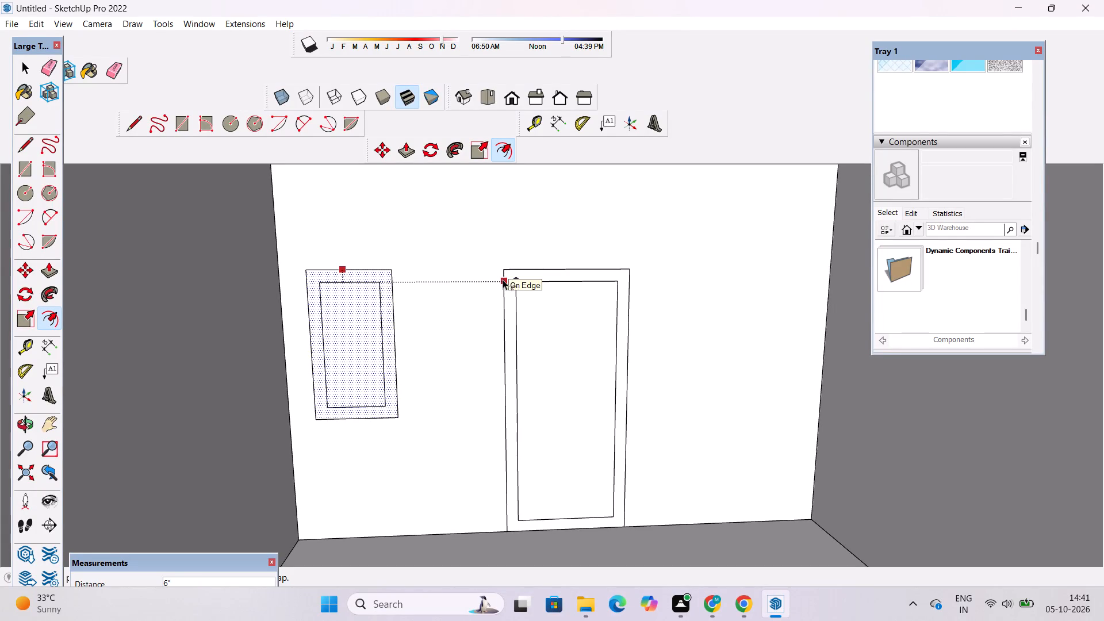
text(6")
key(Return)
scroll(489, 293, down, 5)
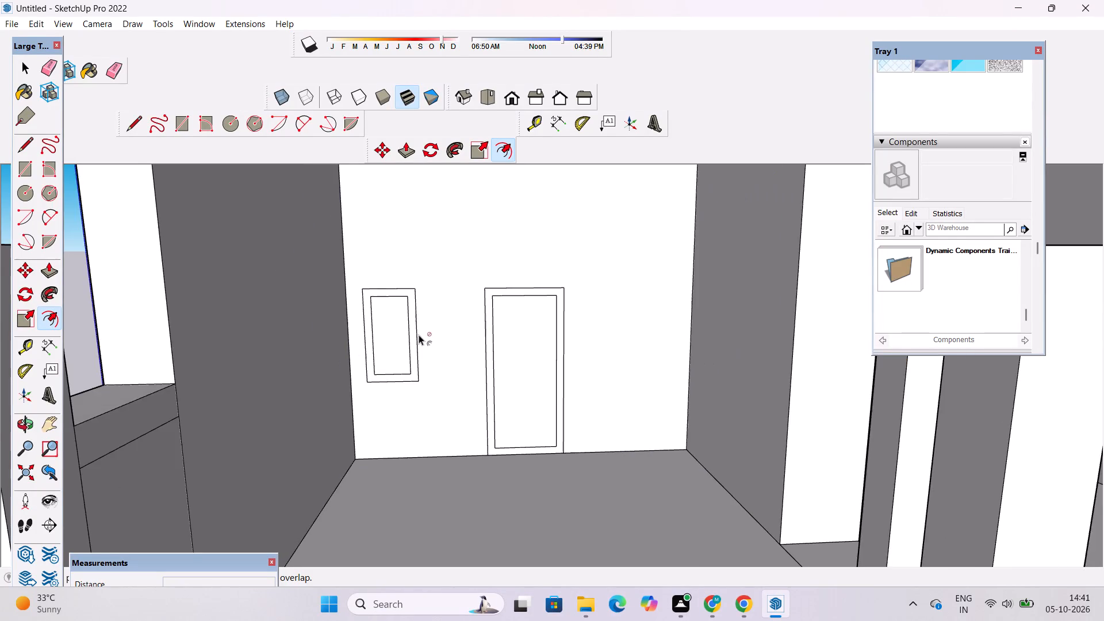
scroll(418, 335, up, 4)
scroll(352, 325, down, 5)
Copy the framed window about 16'2" along the back wall to the door's other side, level with the original.
key(space)
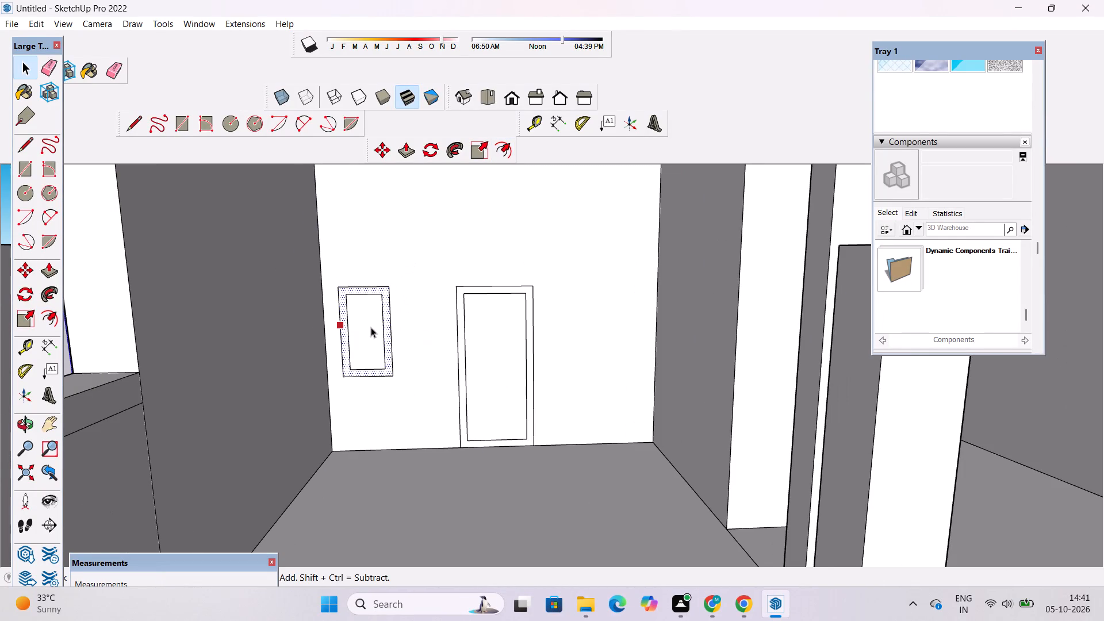
ctrl+double_click(371, 327)
ctrl+double_click(371, 290)
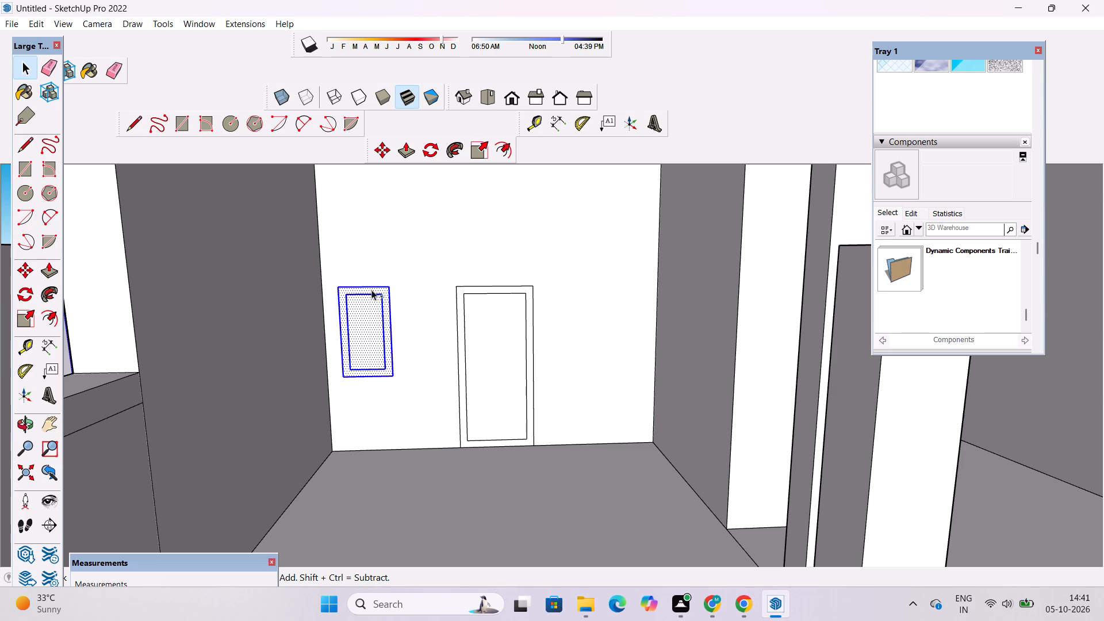
key(m)
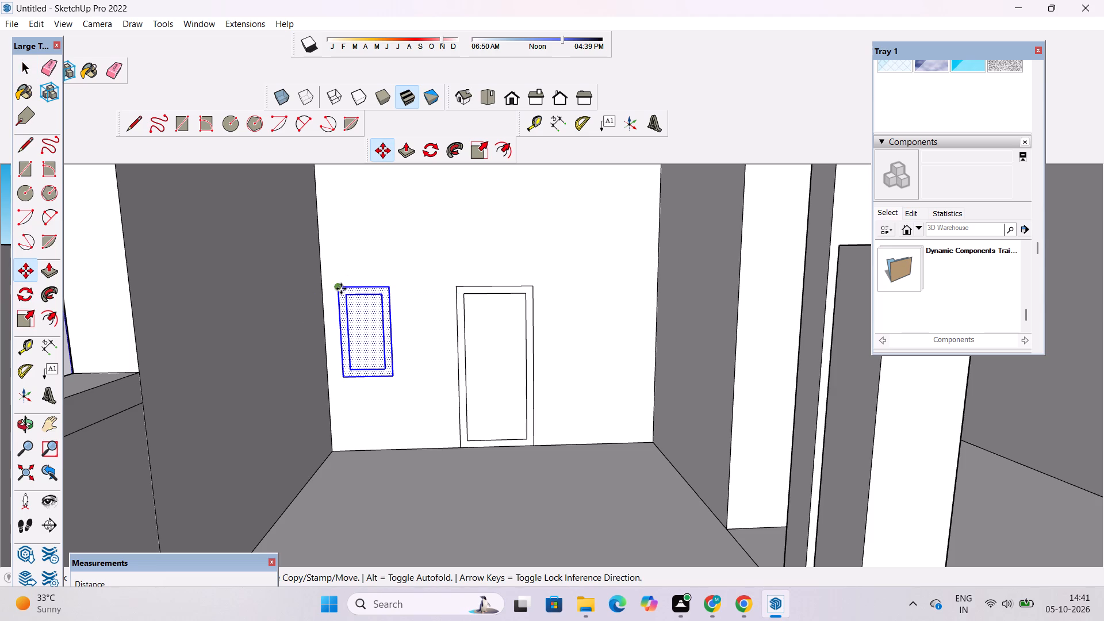
click(341, 289)
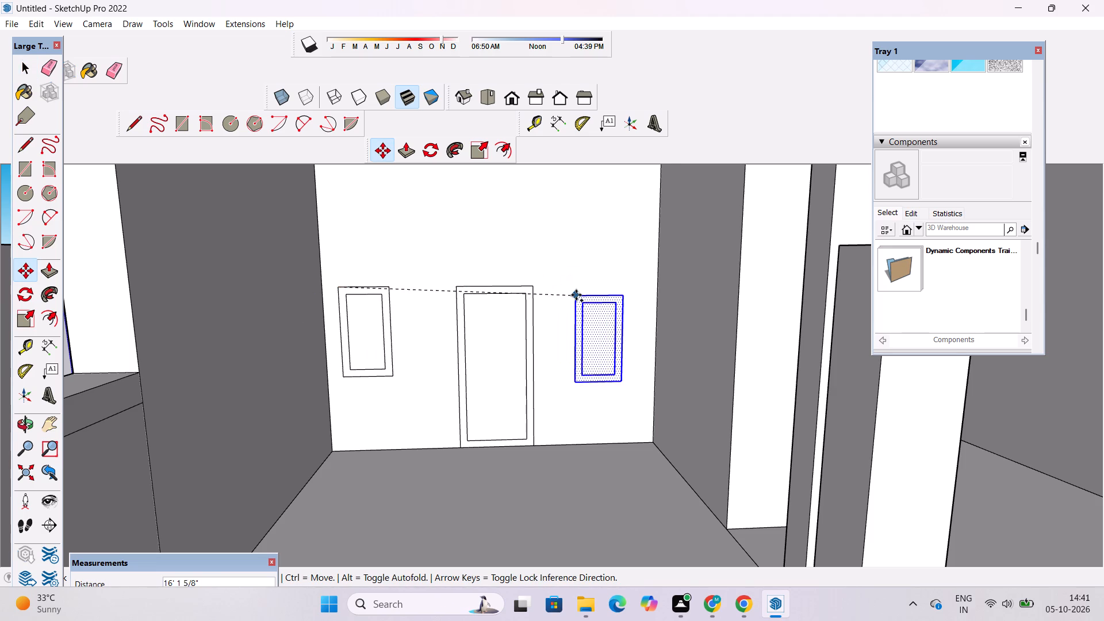
scroll(576, 295, up, 2)
click(576, 286)
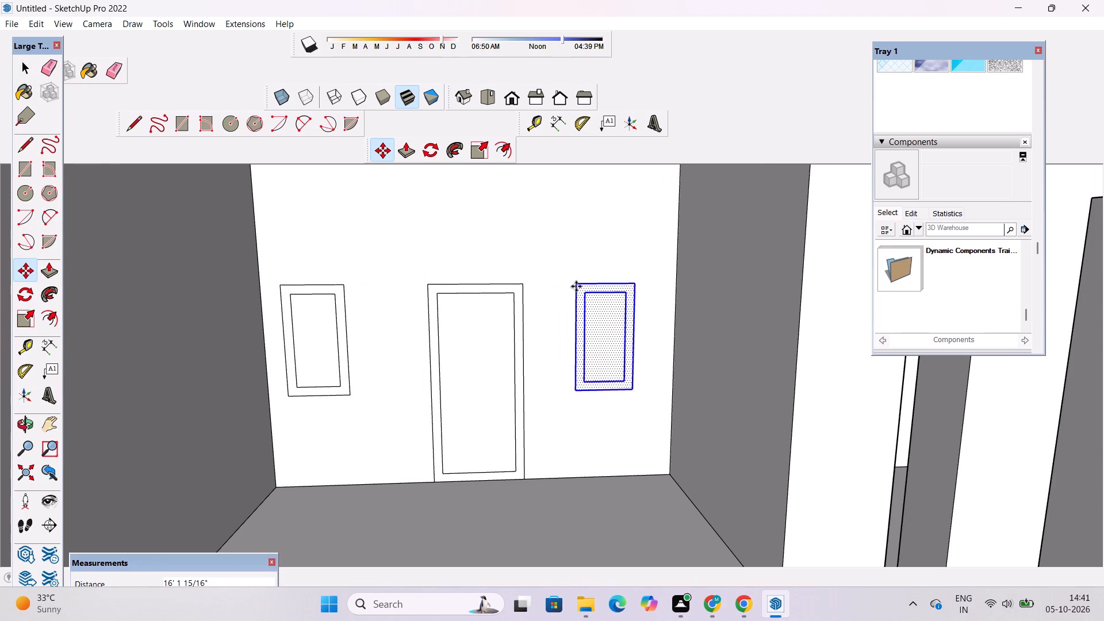
key(space)
scroll(485, 282, down, 7)
click(0, 381)
click(189, 370)
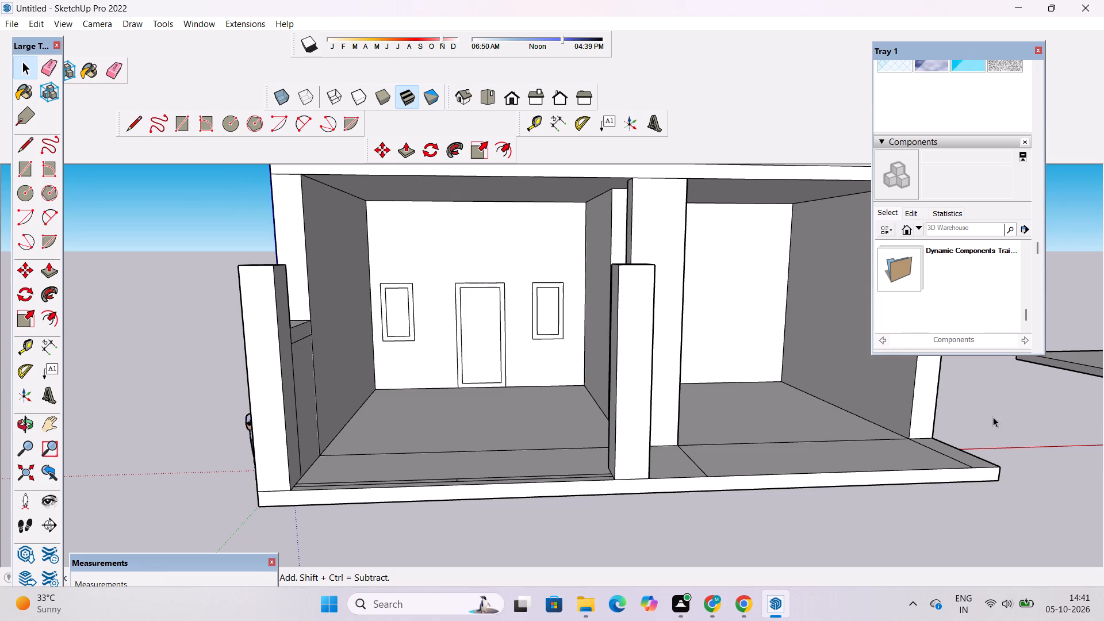
Draw a door rectangle about 6'8" wide and 12'2" high on the neighbouring ground-floor bay's back wall, rising from the floor edge.
key(o)
scroll(576, 373, up, 4)
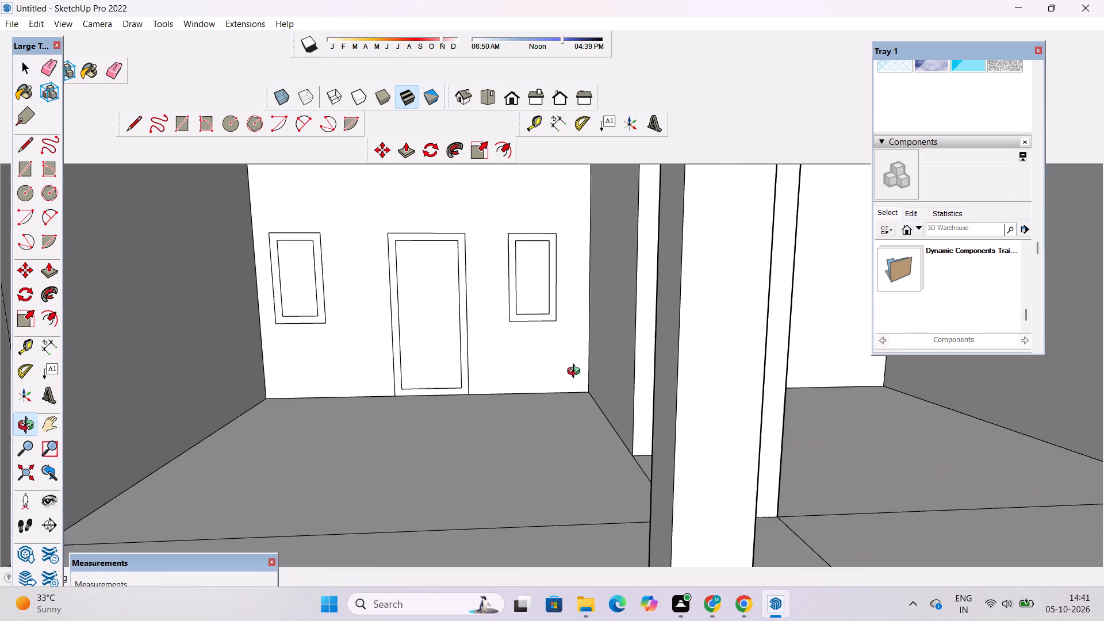
shift+drag(619, 373, 515, 375)
scroll(503, 378, down, 5)
shift+drag(696, 351, 627, 352)
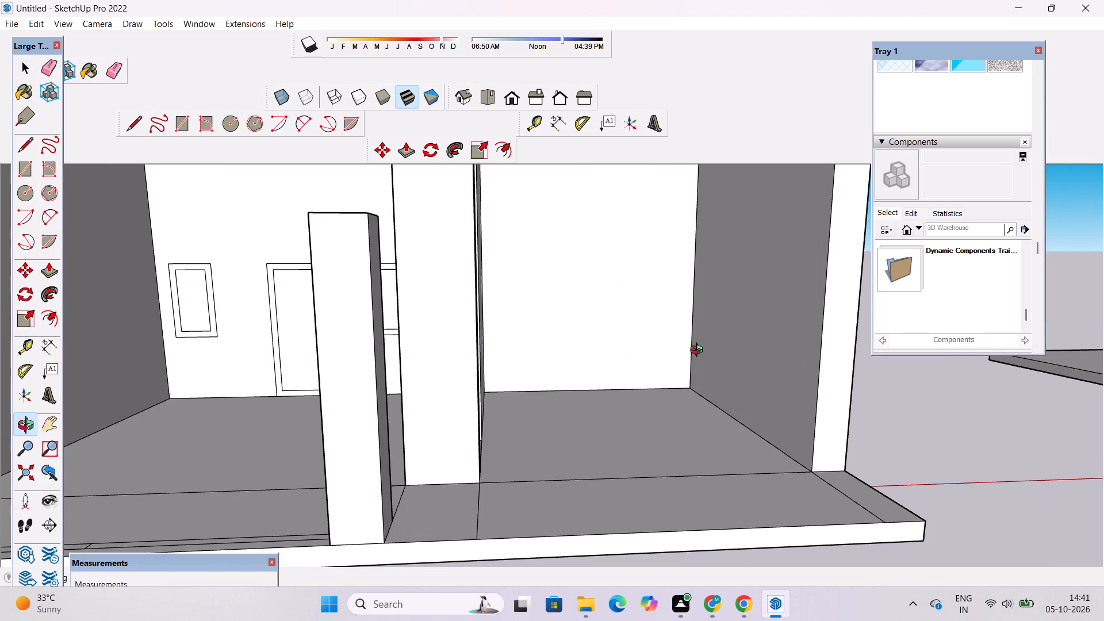
scroll(677, 411, down, 3)
shift+drag(635, 441, 634, 498)
scroll(587, 425, up, 5)
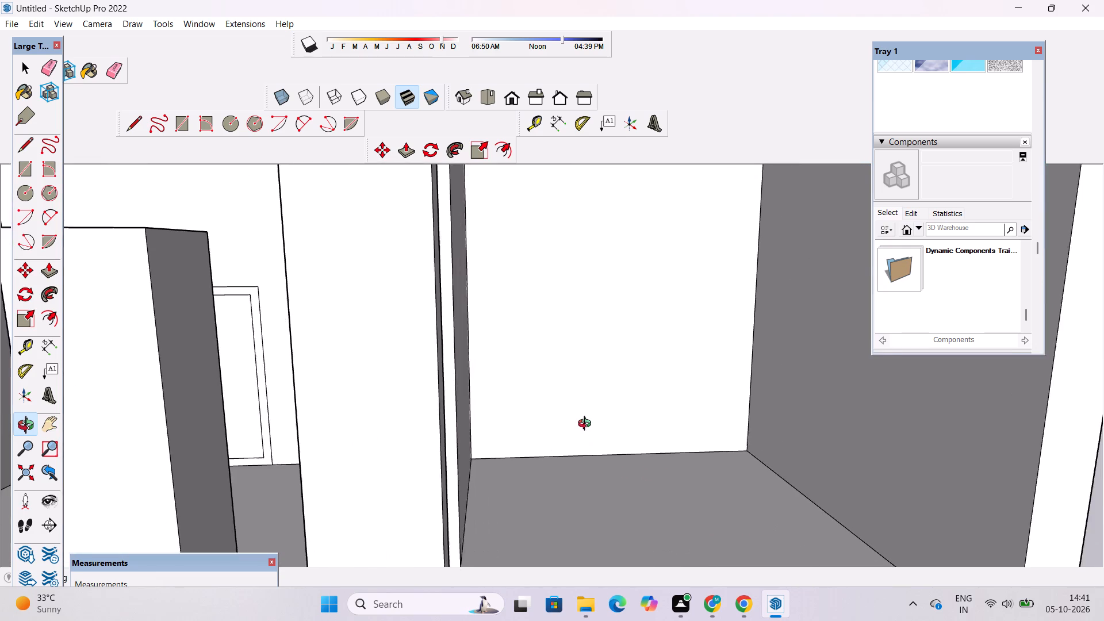
shift+drag(587, 425, 535, 425)
drag(539, 440, 523, 436)
scroll(523, 436, down, 7)
shift+click(521, 432)
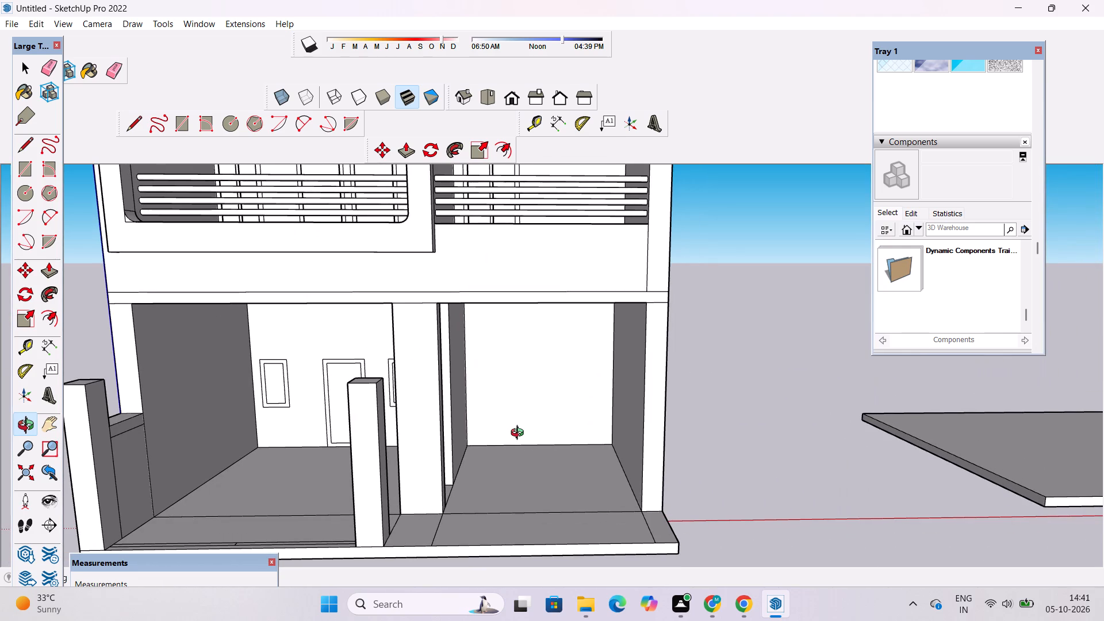
scroll(520, 434, up, 1)
shift+drag(520, 434, 504, 441)
scroll(503, 442, down, 2)
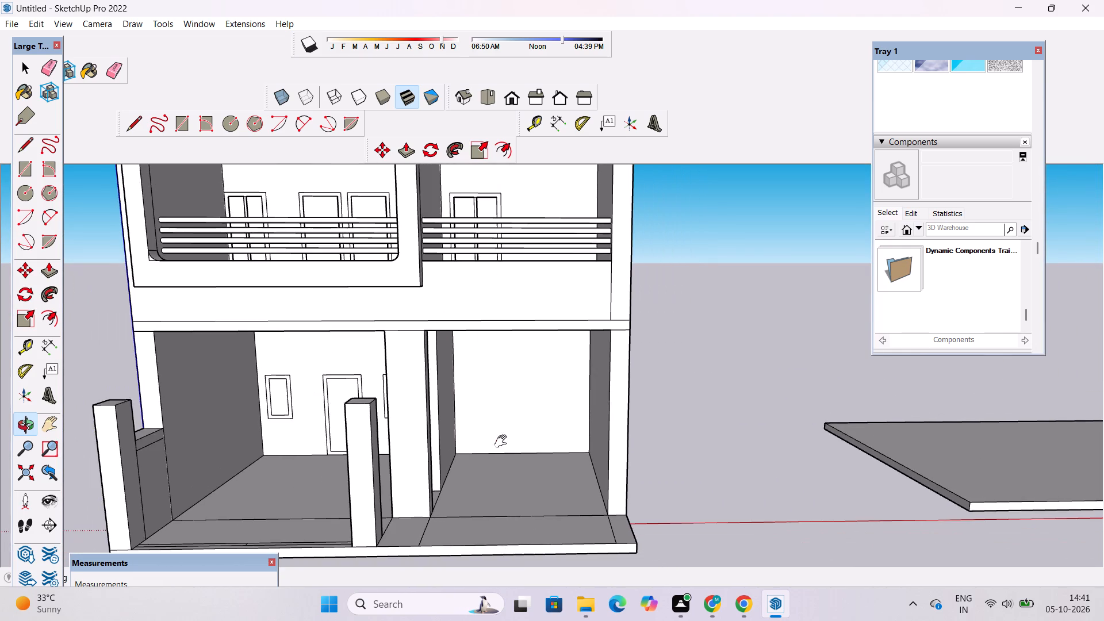
shift+drag(503, 442, 482, 473)
scroll(480, 474, up, 2)
shift+click(476, 475)
drag(476, 477, 515, 479)
drag(494, 501, 469, 470)
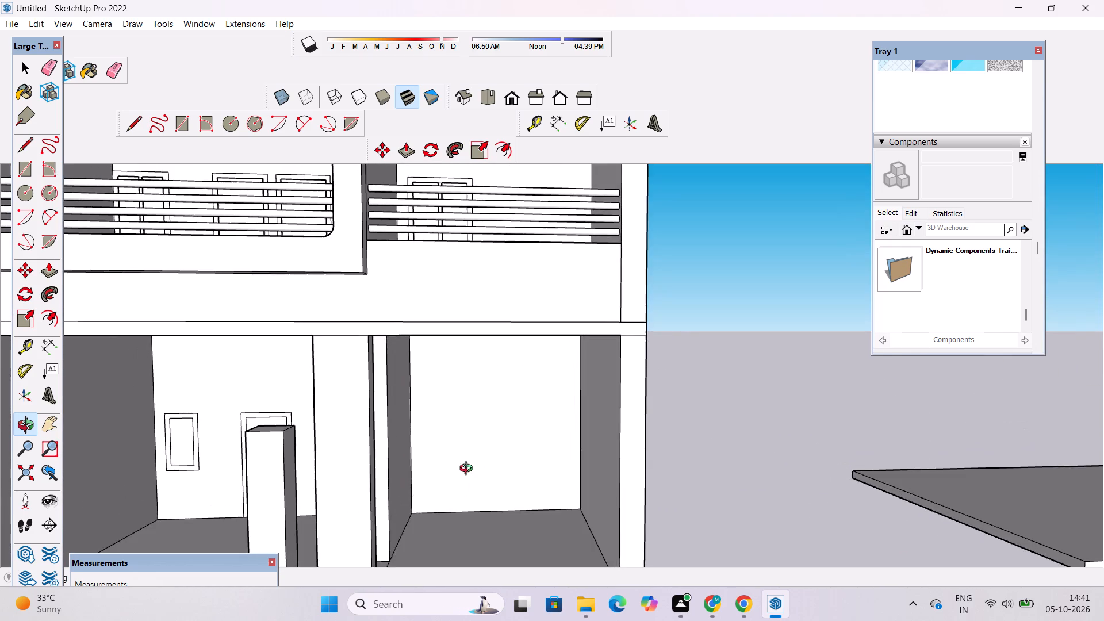
shift+drag(469, 469, 478, 478)
key(r)
scroll(478, 479, down, 4)
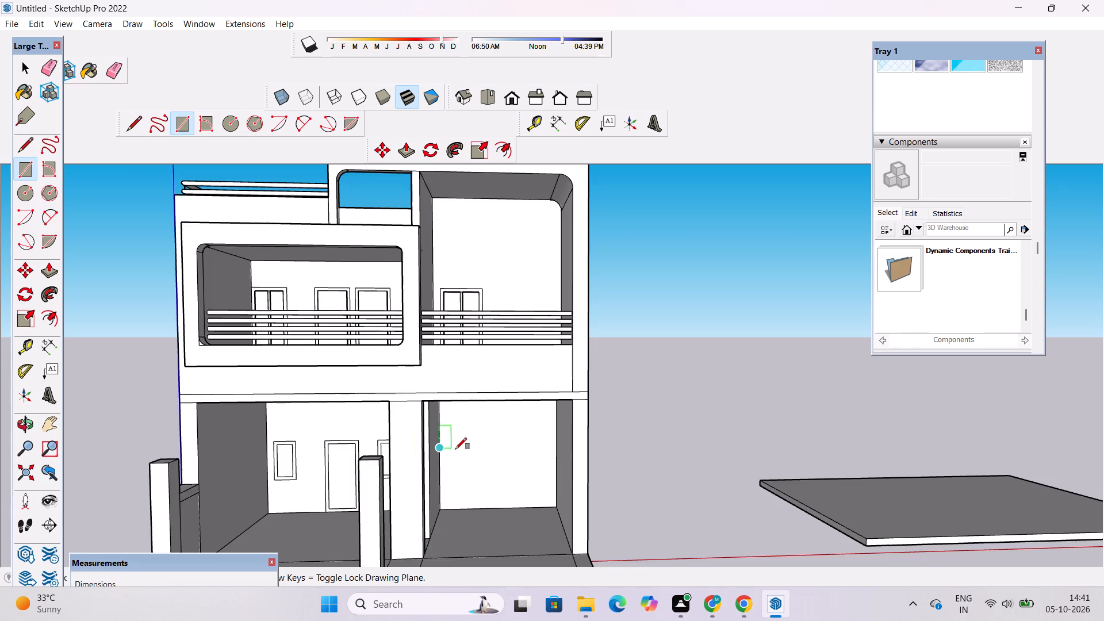
scroll(455, 449, up, 3)
click(458, 430)
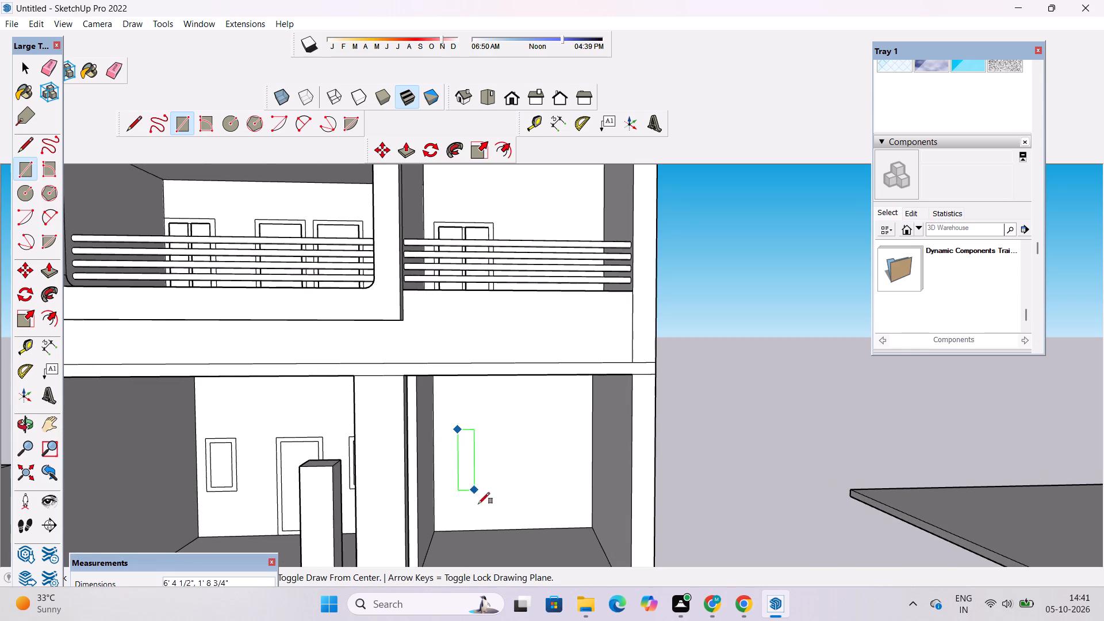
scroll(507, 525, down, 3)
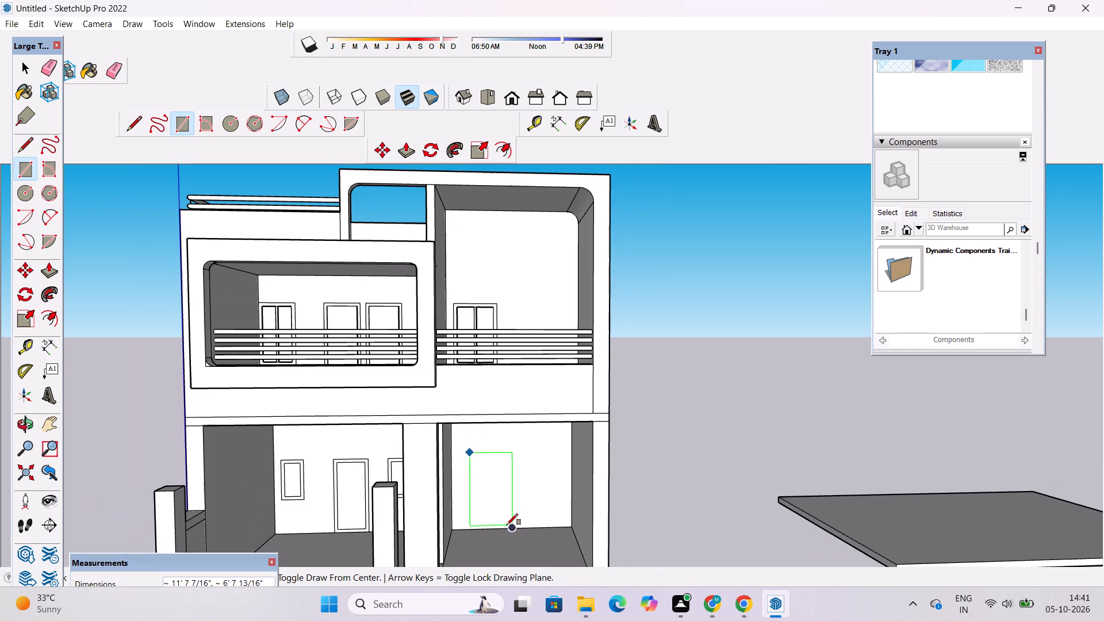
click(513, 530)
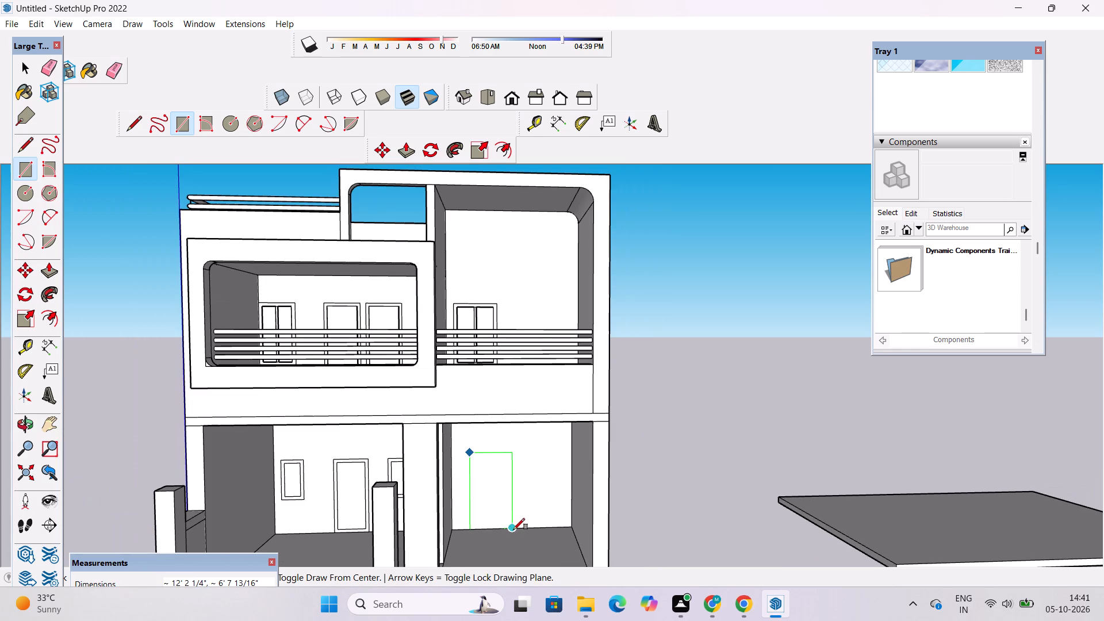
Offset the new door rectangle's outline inward by 6" to form a frame border.
key(space)
key(o)
key(f)
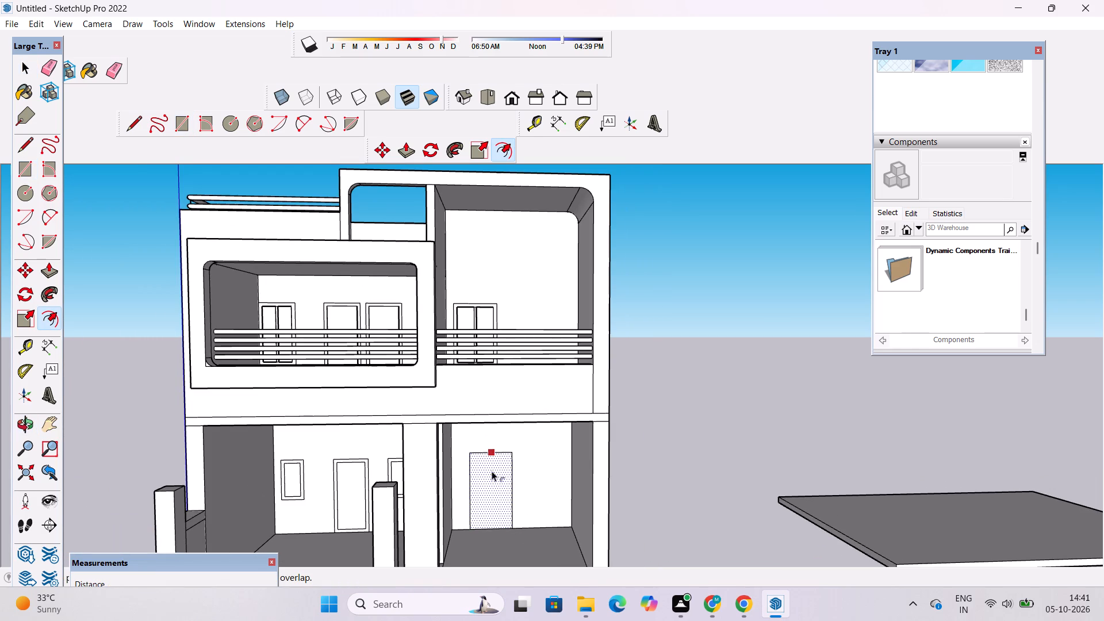
click(491, 452)
click(492, 459)
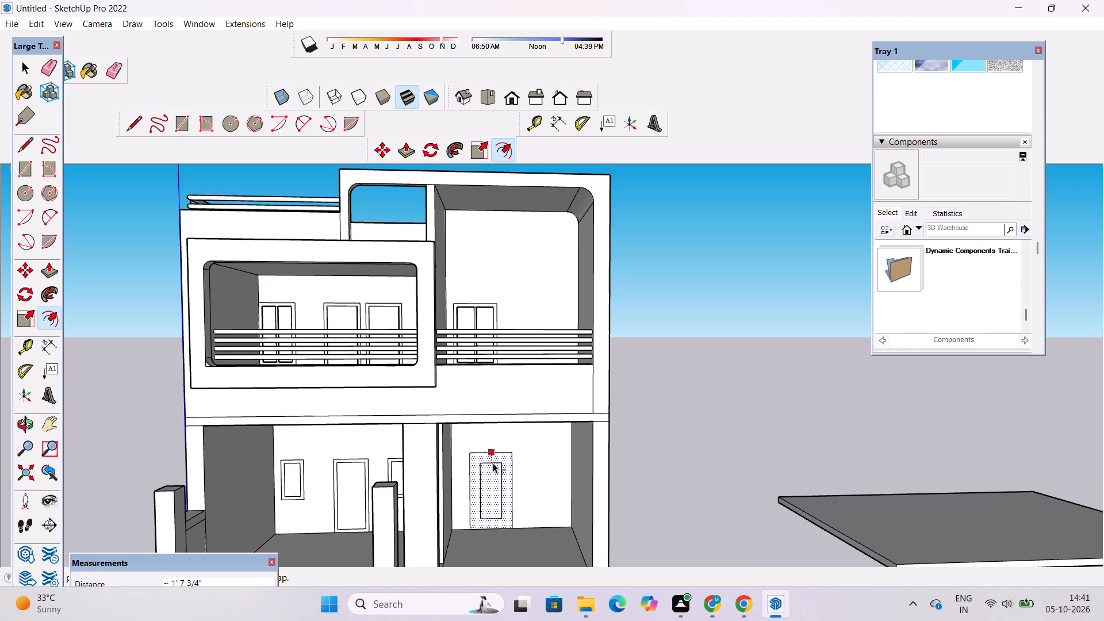
text(6")
key(Return)
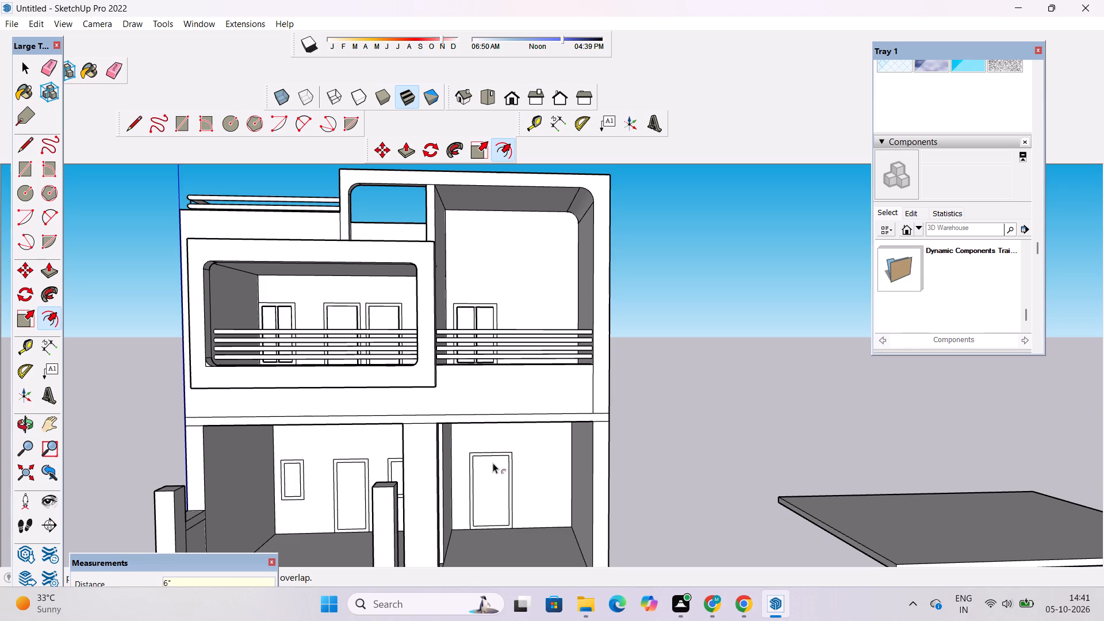
key(space)
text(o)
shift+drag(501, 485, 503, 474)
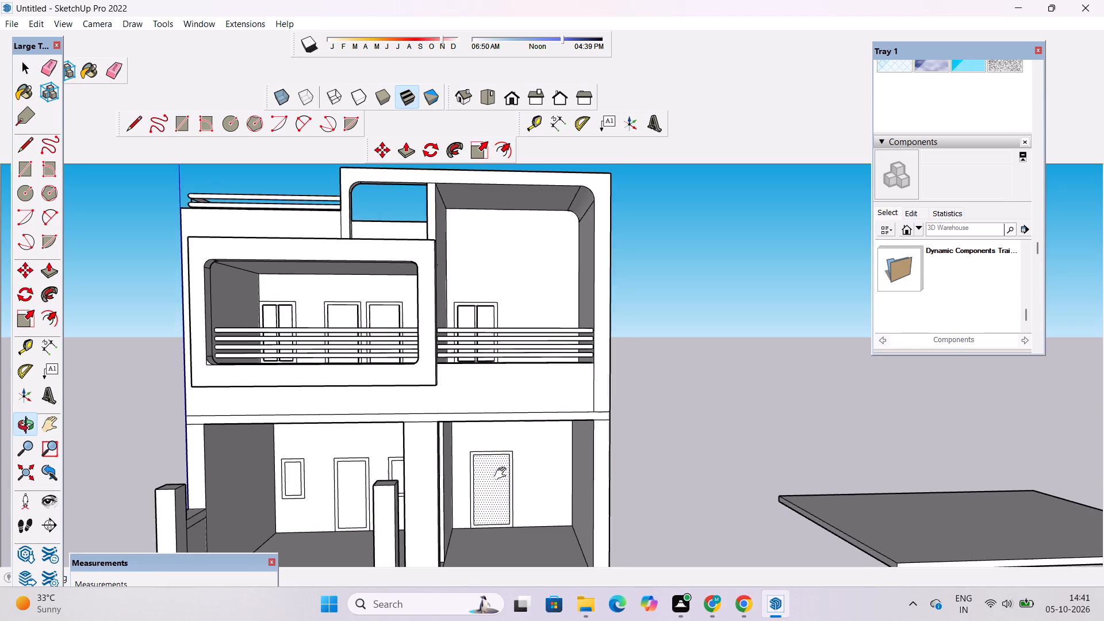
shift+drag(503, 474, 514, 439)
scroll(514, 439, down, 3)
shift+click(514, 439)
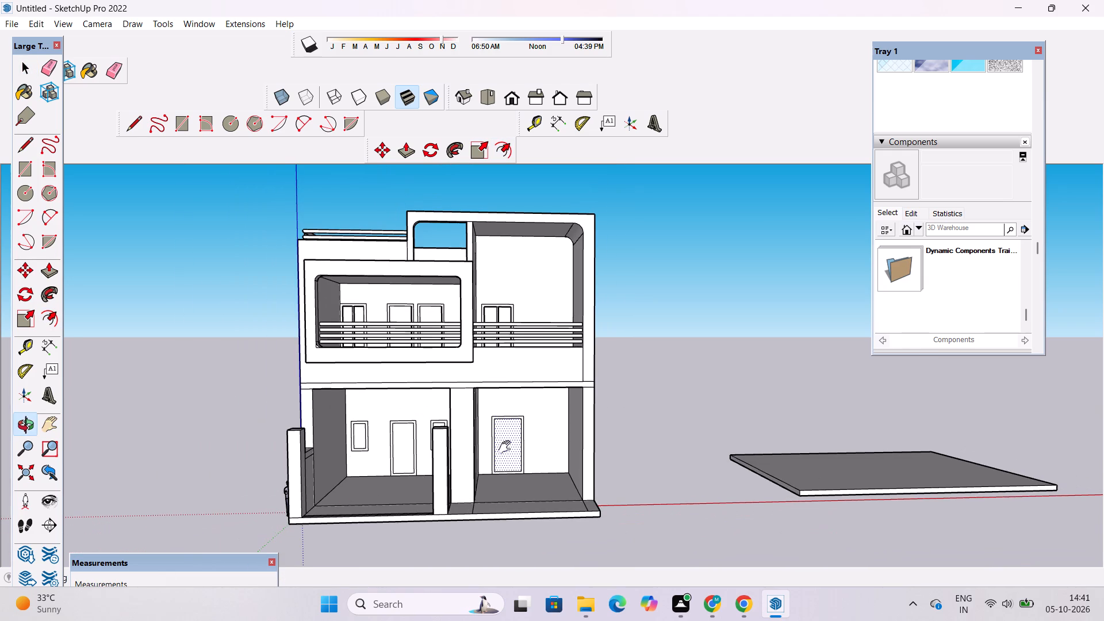
Push the inner panel of the framed door on the gated bay's back wall inward by 1".
shift+scroll(424, 469, up, 4)
shift+drag(469, 469, 455, 510)
scroll(451, 508, down, 1)
drag(426, 500, 546, 532)
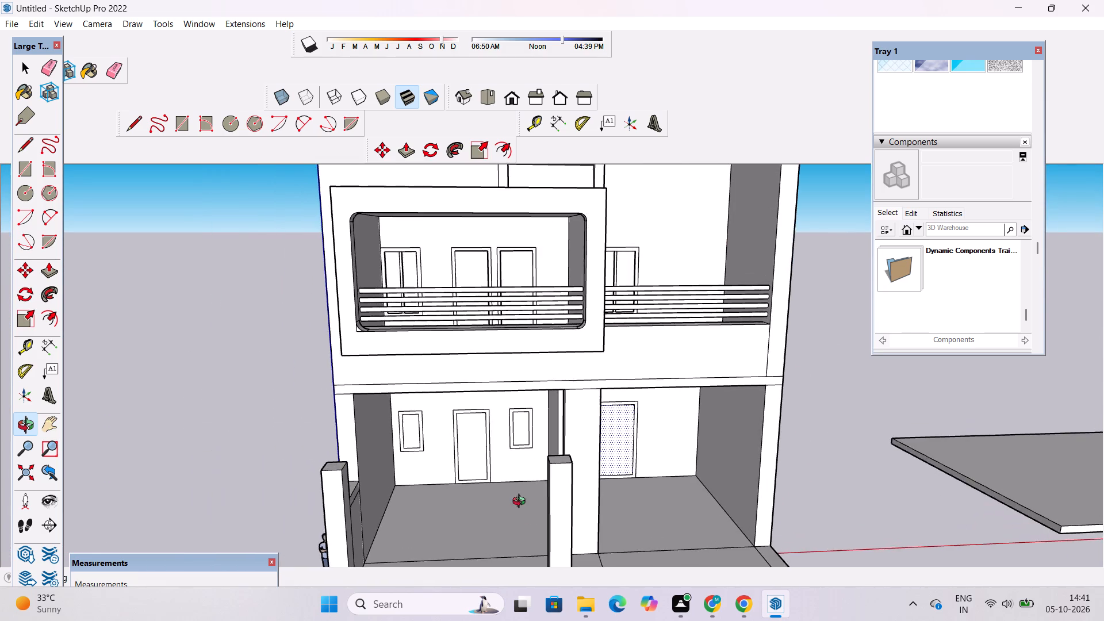
scroll(498, 451, up, 9)
shift+drag(485, 432, 496, 469)
shift+drag(448, 481, 447, 468)
scroll(444, 471, down, 1)
drag(435, 490, 438, 473)
scroll(439, 471, up, 4)
shift+drag(439, 469, 411, 463)
key(space)
click(427, 452)
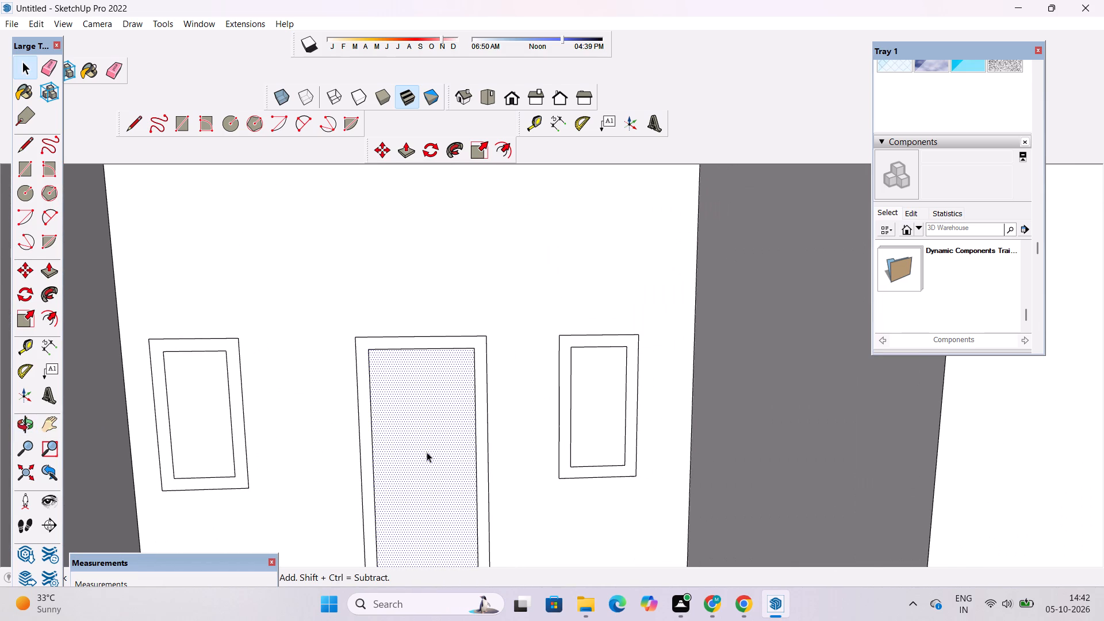
key(p)
click(427, 452)
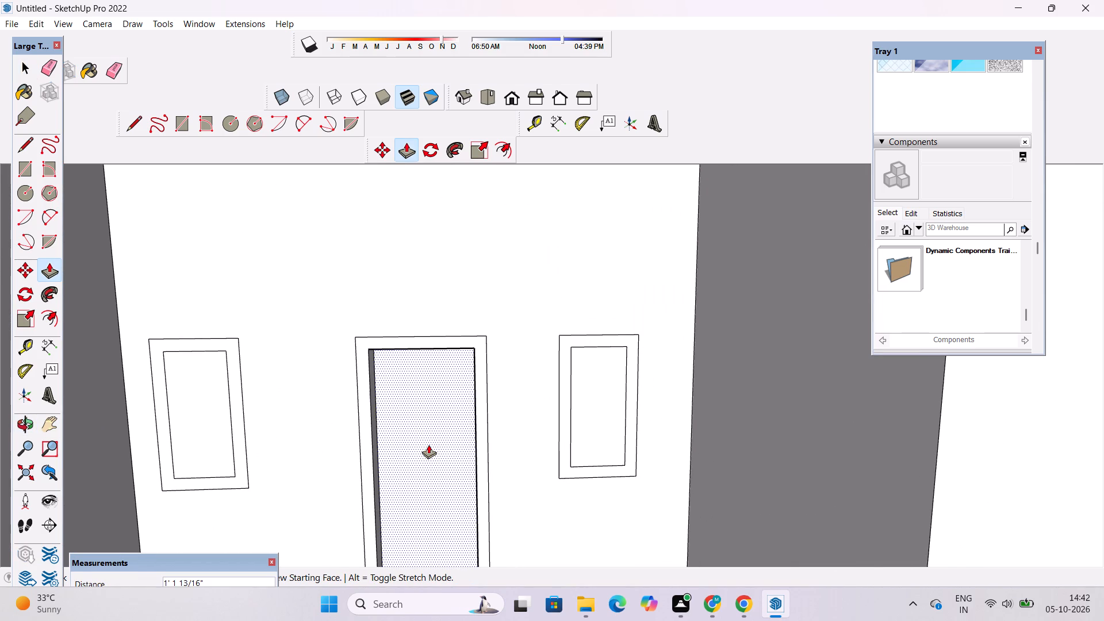
text(1")
key(Return)
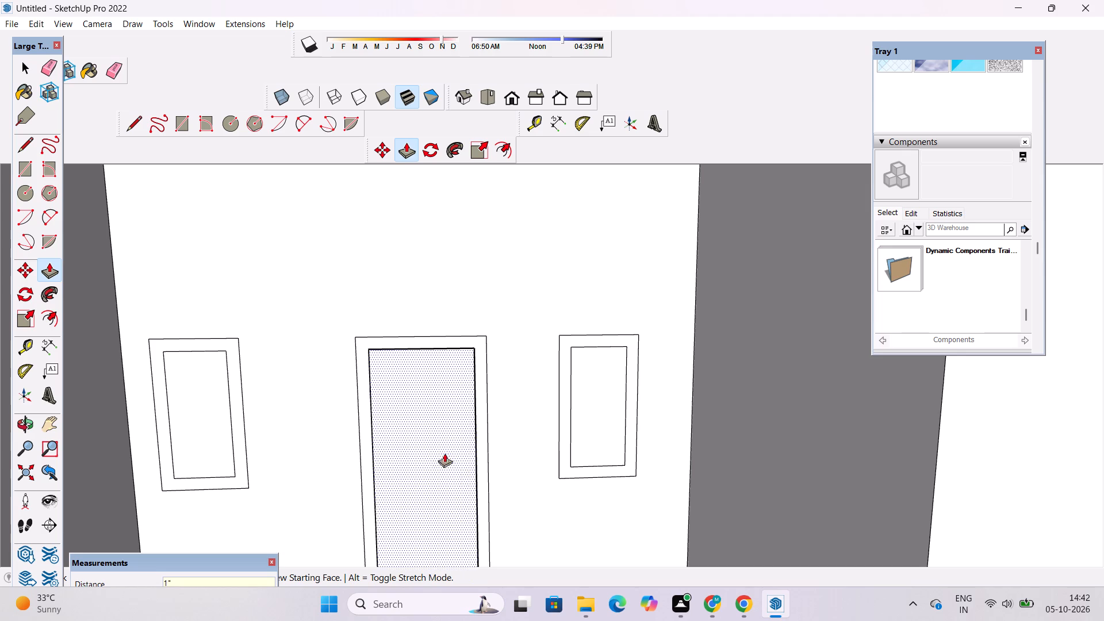
Push/pull the inner panes of the two windows flanking that door by 1" each.
click(600, 411)
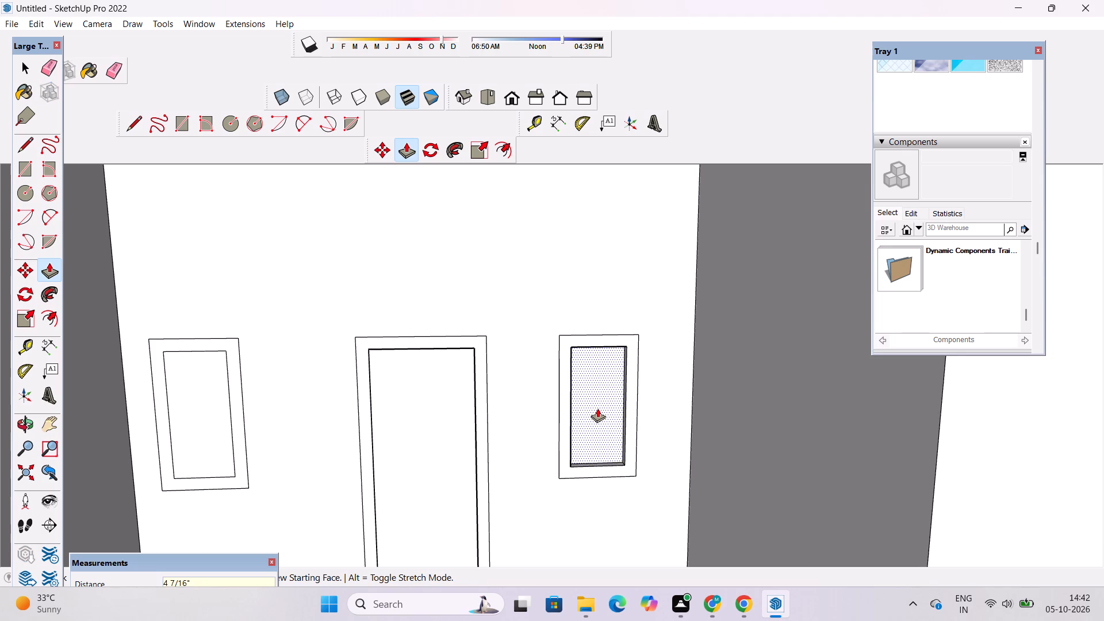
text(1")
key(Return)
click(186, 375)
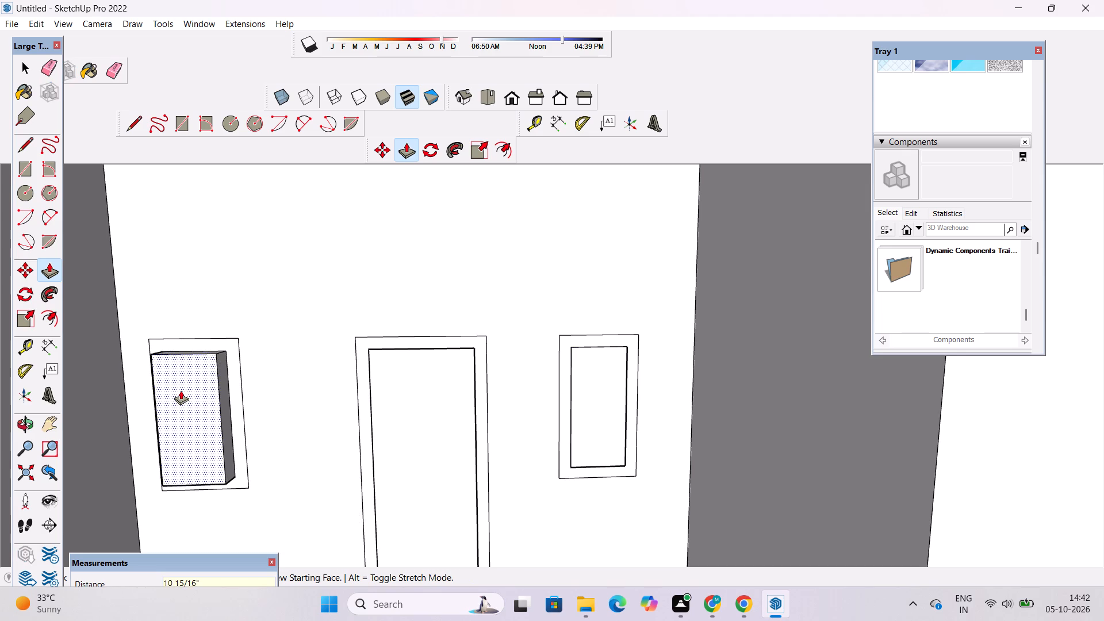
text(1")
key(Return)
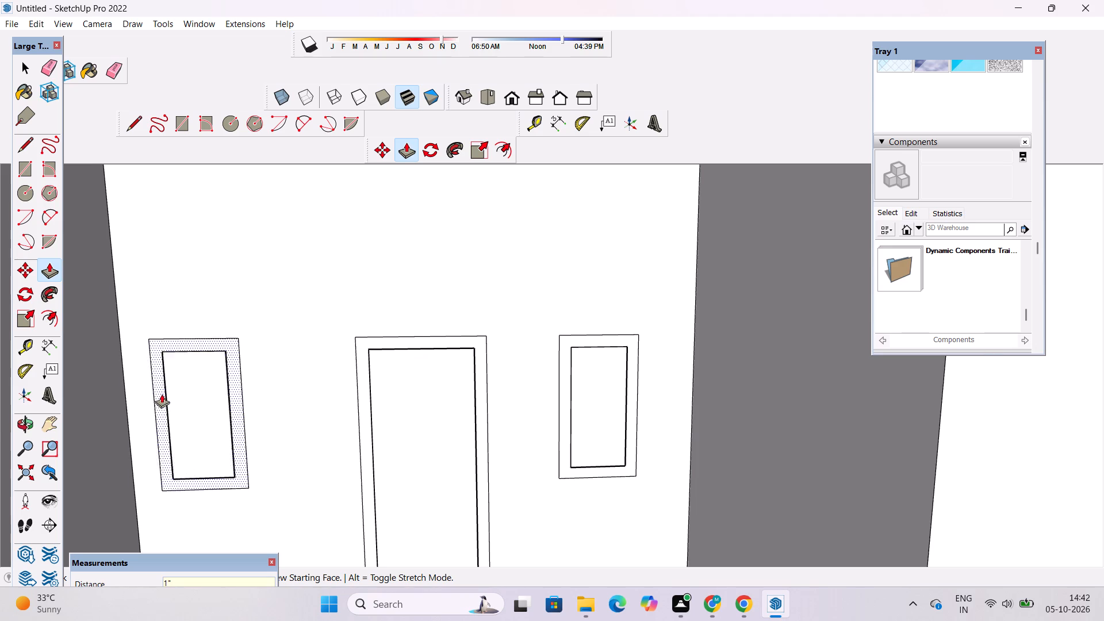
Push the inner panel of the neighbouring bay's framed door inward by 1".
scroll(153, 390, down, 14)
scroll(453, 367, up, 6)
click(434, 402)
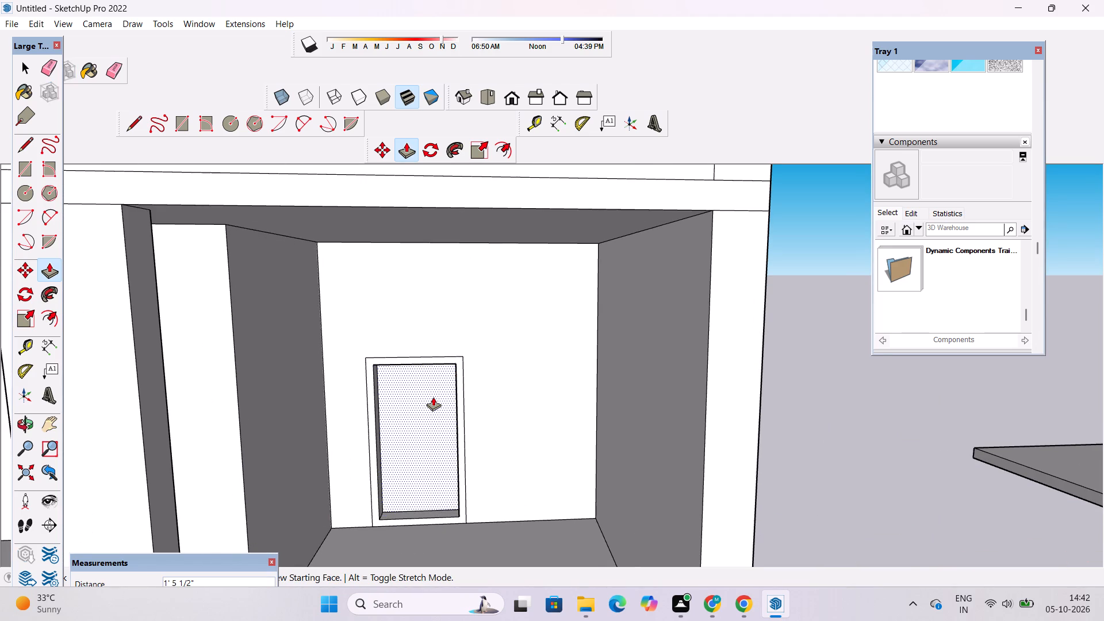
key(1)
key(shift+quotedbl)
key(Return)
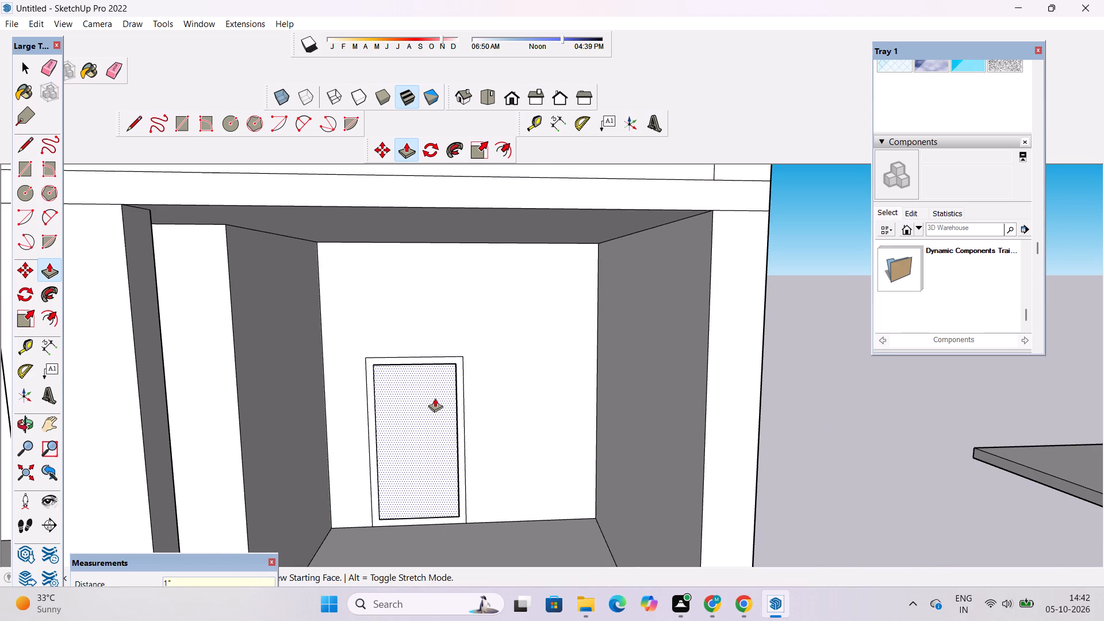
Extrude the half of the floor strip next to the middle front post upward 13' as a gate panel.
key(o)
scroll(435, 411, down, 7)
shift+drag(382, 449, 479, 418)
scroll(389, 437, up, 2)
drag(444, 457, 415, 390)
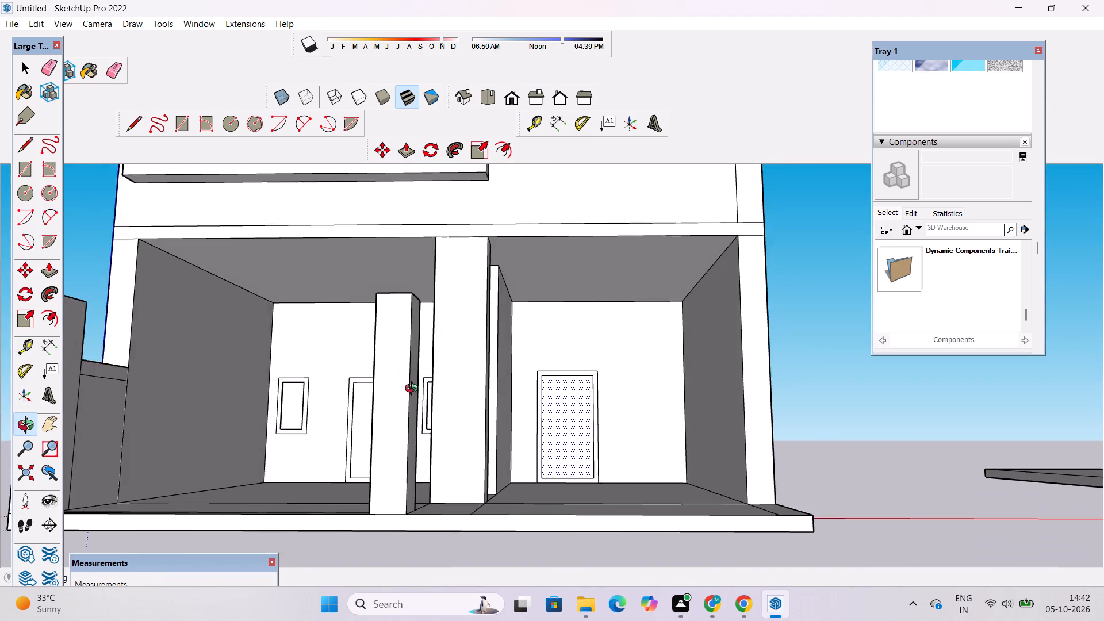
scroll(410, 379, down, 5)
drag(430, 409, 491, 559)
drag(492, 558, 512, 473)
scroll(371, 466, up, 3)
shift+drag(372, 479, 411, 401)
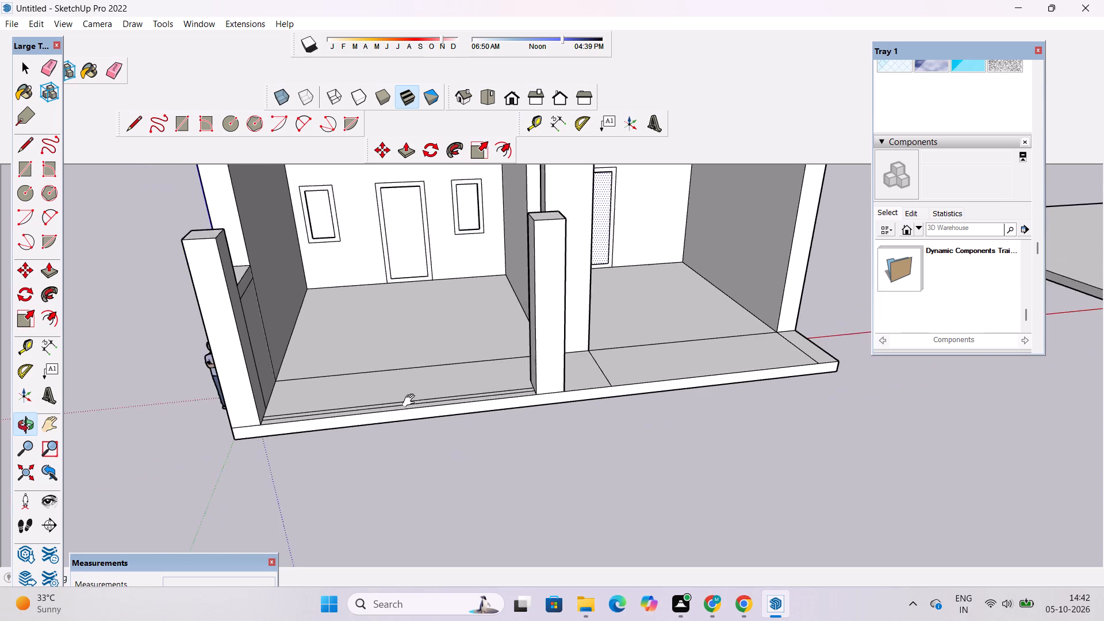
drag(442, 431, 463, 440)
scroll(458, 431, up, 7)
scroll(450, 422, down, 3)
drag(488, 424, 470, 424)
shift+drag(469, 424, 491, 428)
drag(446, 450, 497, 481)
scroll(471, 439, up, 3)
shift+drag(470, 439, 455, 469)
click(454, 471)
key(space)
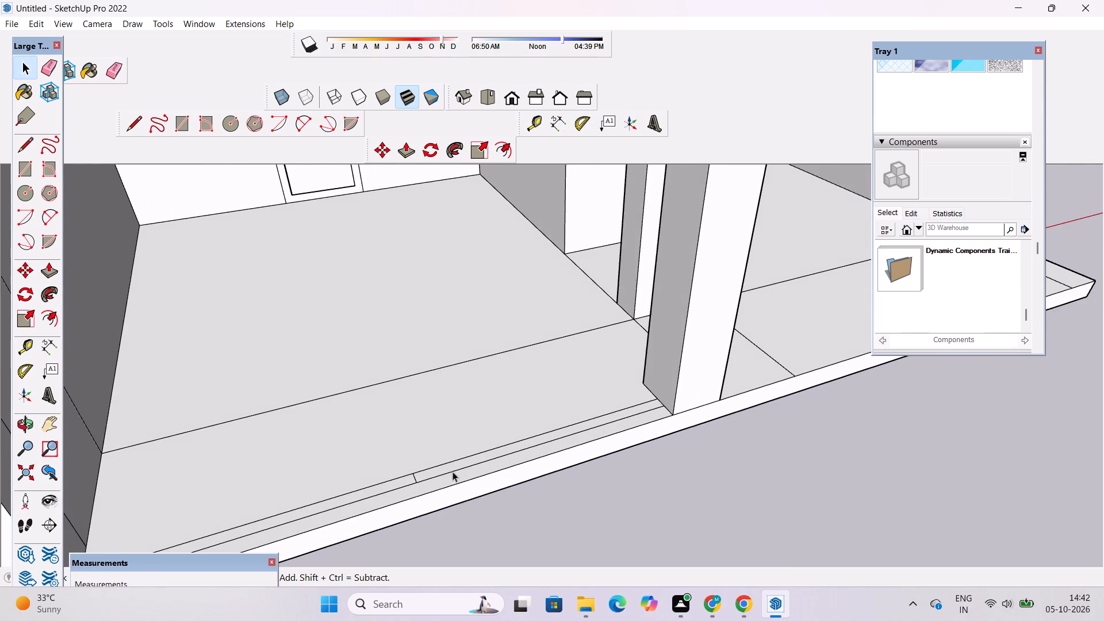
scroll(461, 459, up, 2)
key(p)
click(463, 462)
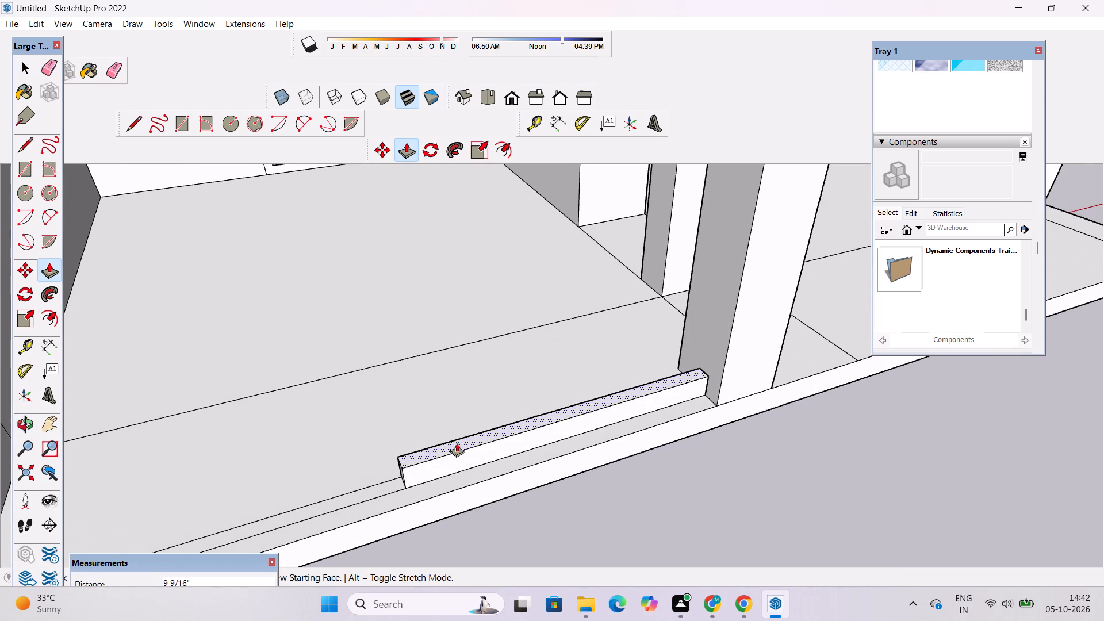
scroll(457, 443, down, 11)
scroll(497, 359, up, 4)
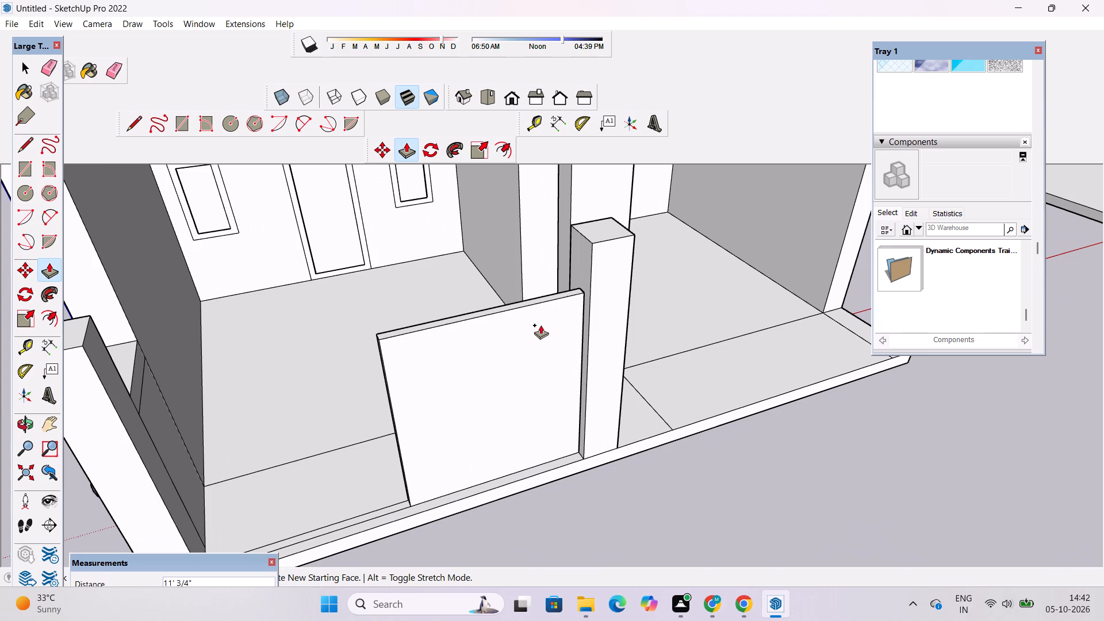
text(13')
key(Return)
Raise the strip's other half to the same height as the first gate panel.
scroll(561, 359, down, 1)
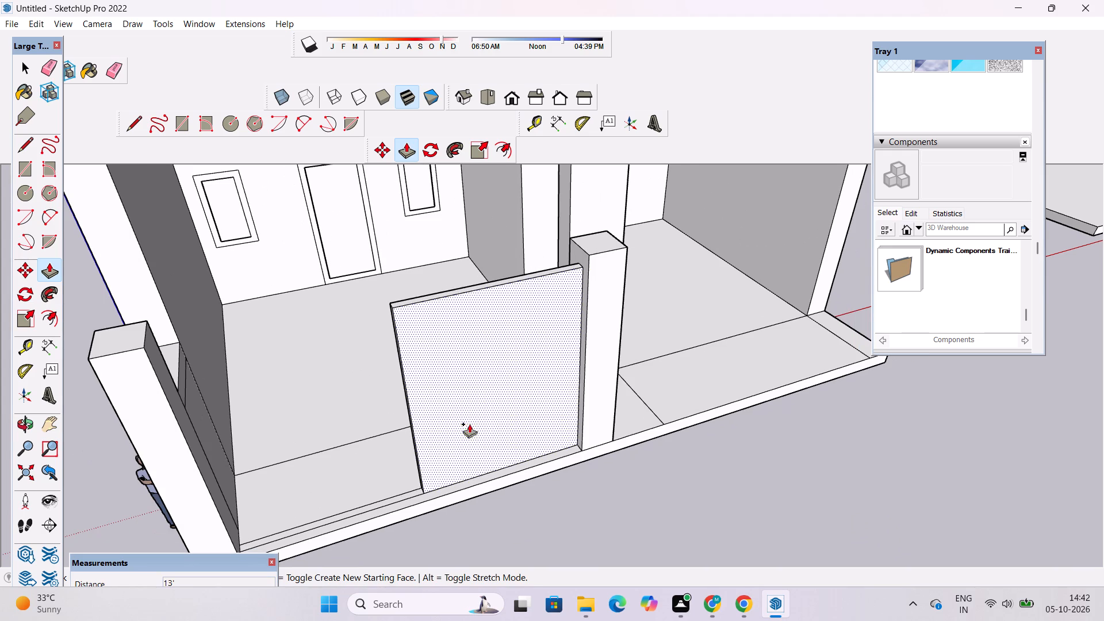
scroll(362, 499, up, 4)
click(366, 513)
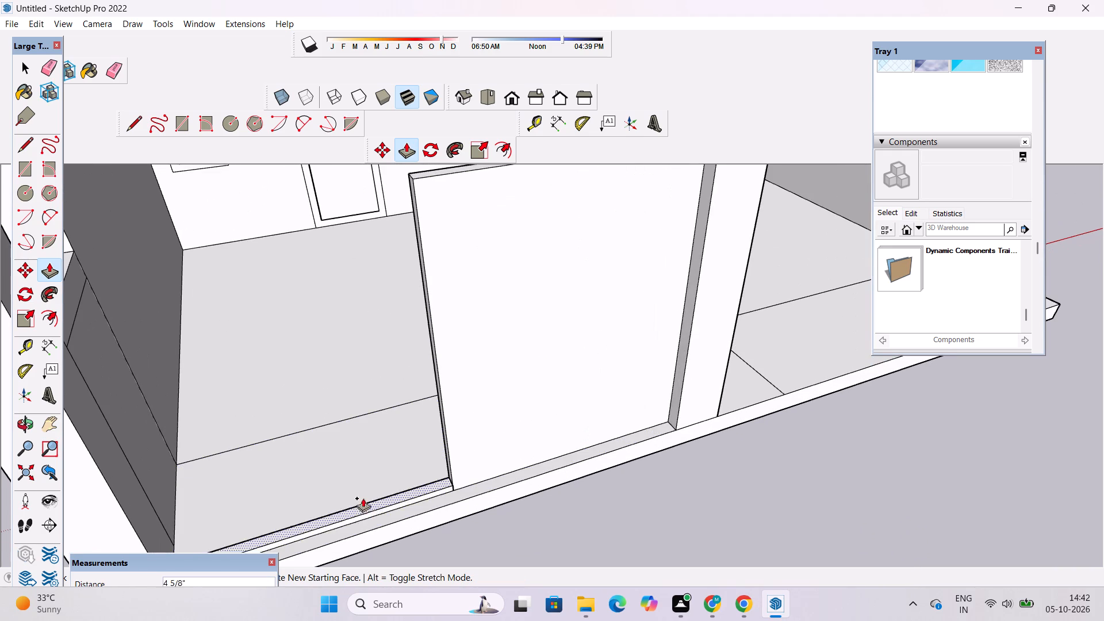
scroll(363, 490, down, 5)
click(440, 298)
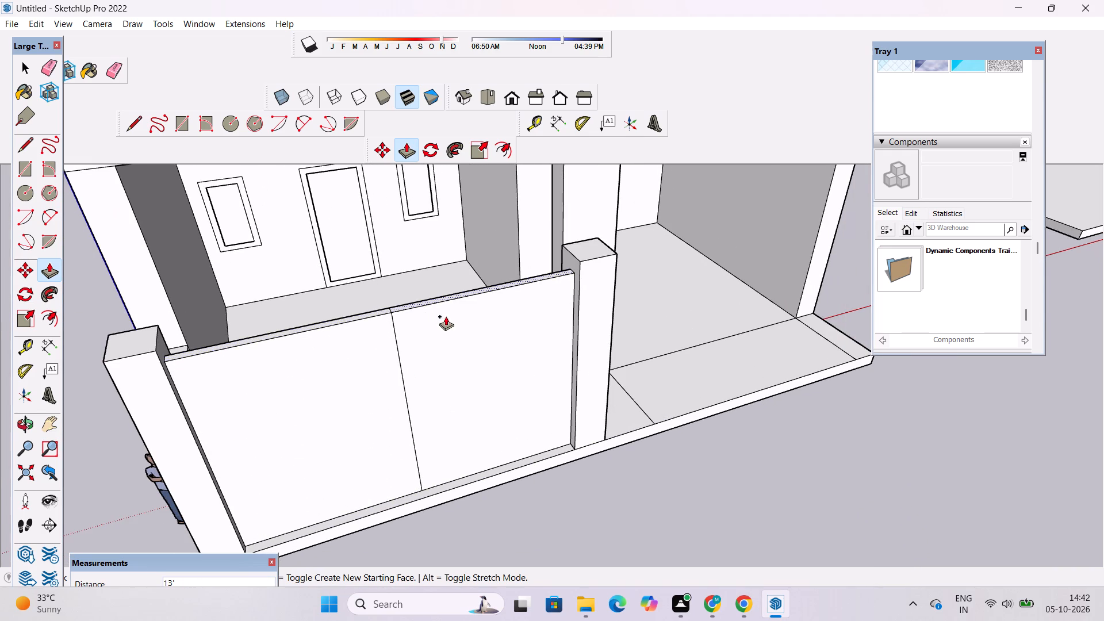
Examine the two gate panels between the front posts and the whole front facade.
key(o)
scroll(442, 323, down, 6)
drag(462, 389, 402, 334)
scroll(401, 332, up, 2)
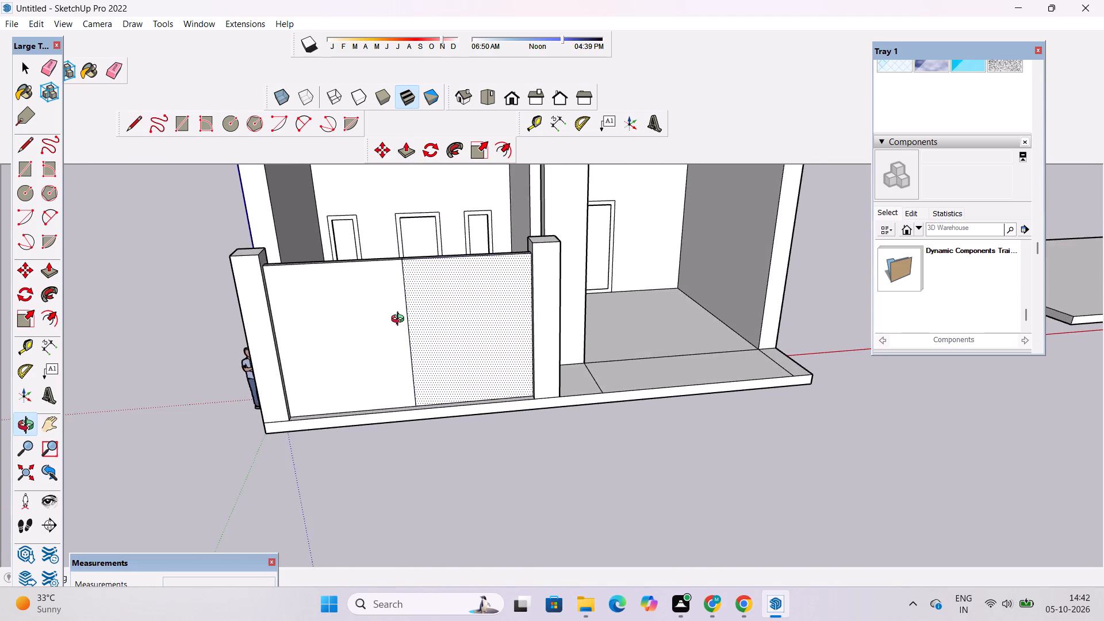
shift+drag(400, 320, 420, 356)
shift+drag(462, 336, 400, 361)
scroll(390, 320, up, 8)
drag(422, 366, 420, 340)
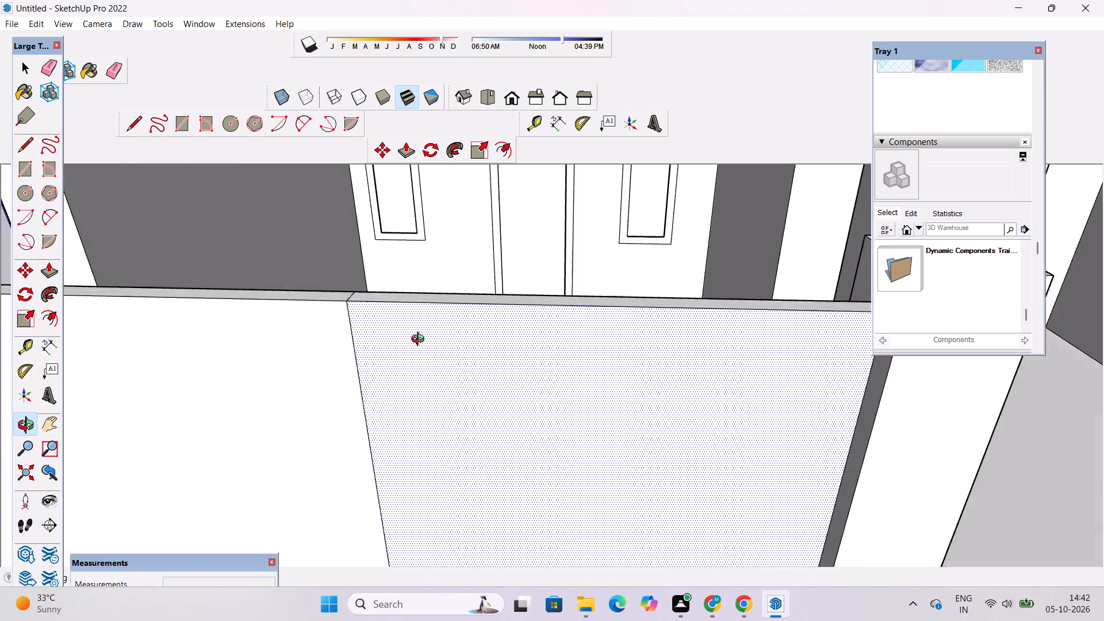
drag(420, 340, 440, 272)
scroll(440, 272, down, 14)
drag(453, 287, 420, 338)
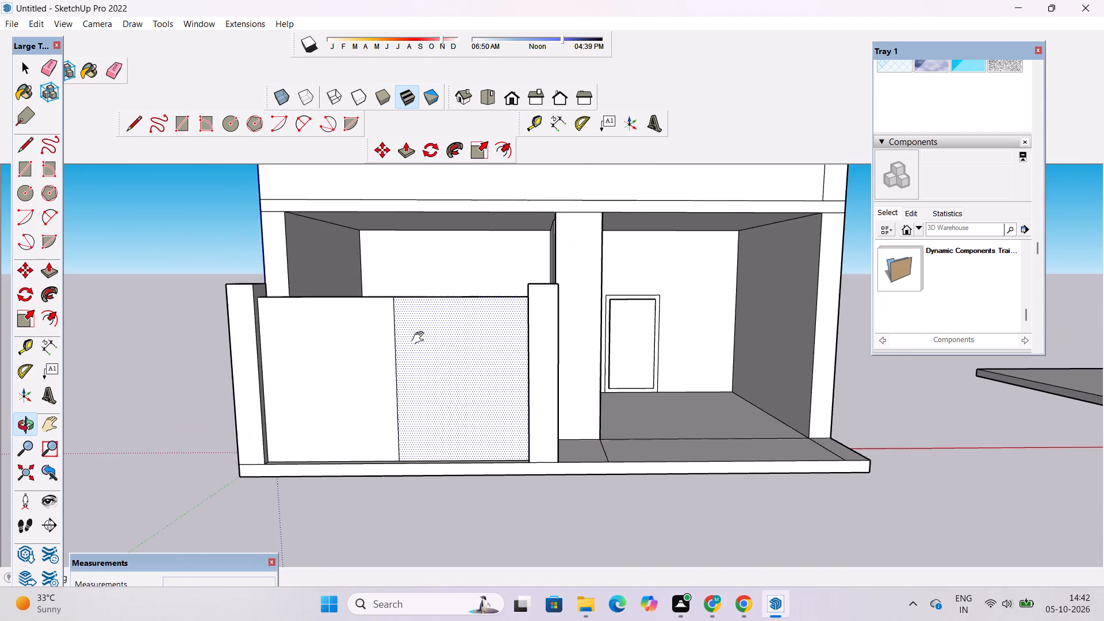
shift+scroll(420, 338, down, 3)
drag(423, 344, 430, 355)
scroll(430, 355, down, 2)
scroll(430, 355, up, 2)
scroll(431, 364, down, 1)
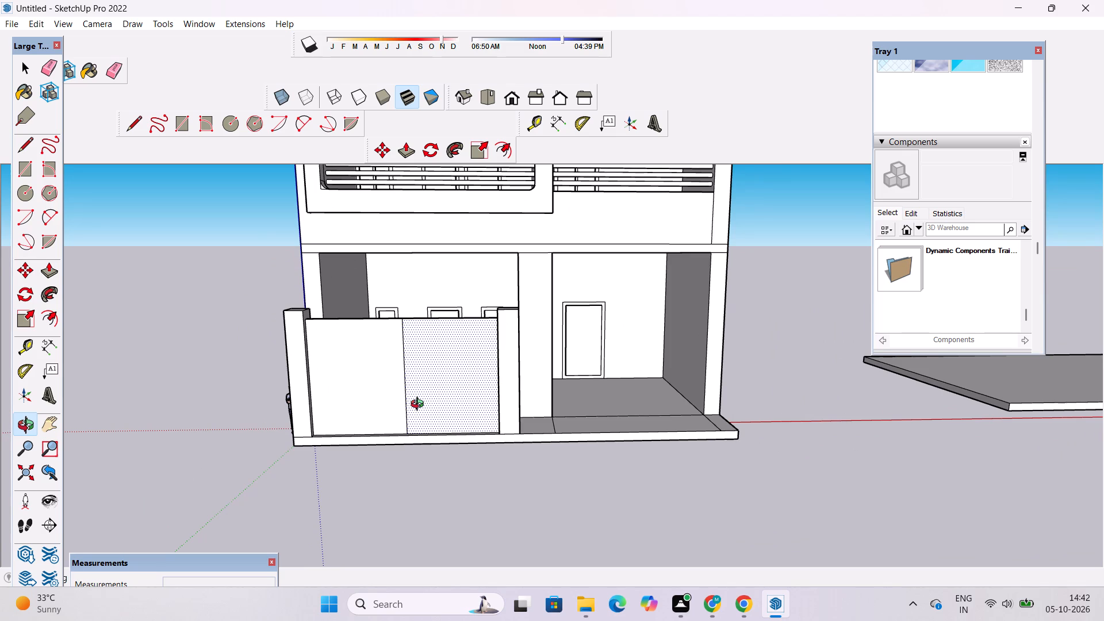
scroll(420, 405, down, 1)
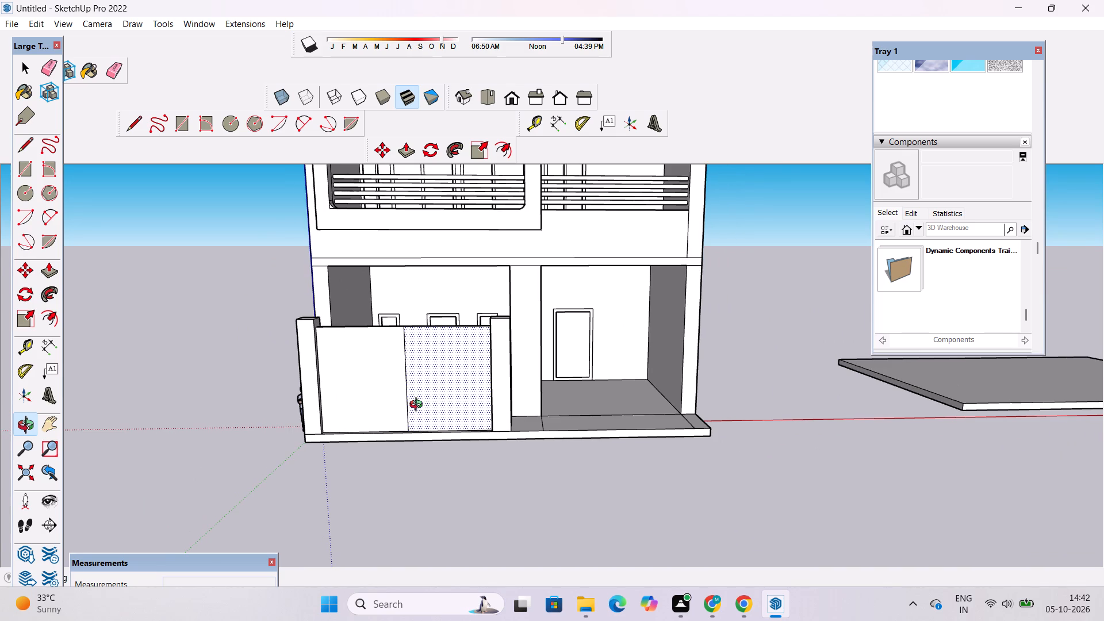
scroll(419, 404, down, 4)
shift+drag(472, 366, 447, 386)
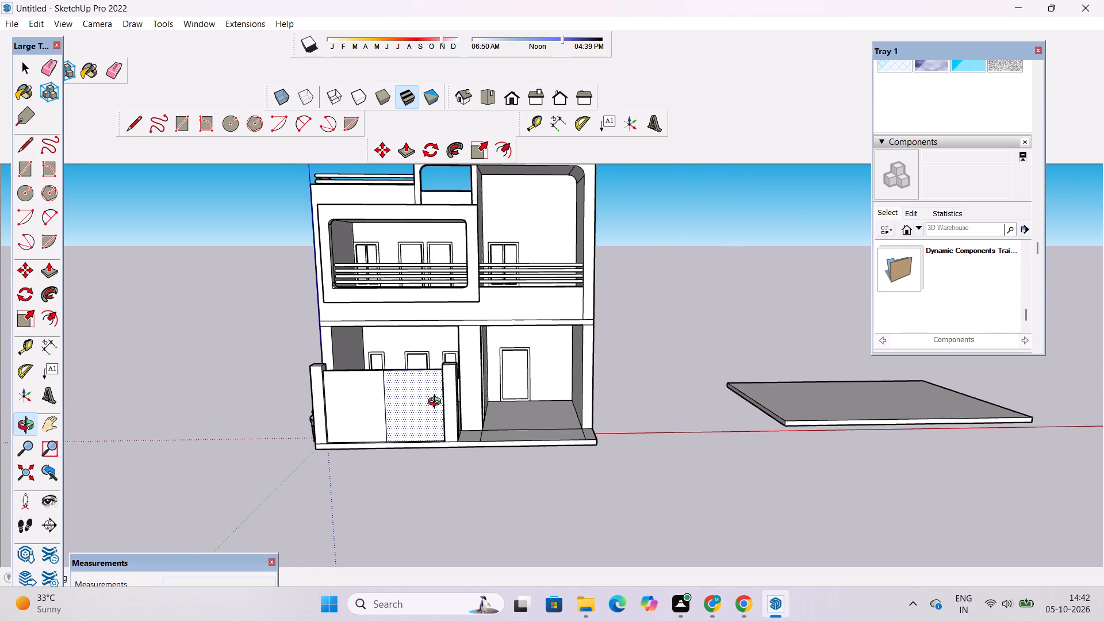
scroll(437, 403, up, 4)
shift+drag(439, 400, 397, 422)
scroll(396, 423, down, 4)
drag(424, 425, 420, 444)
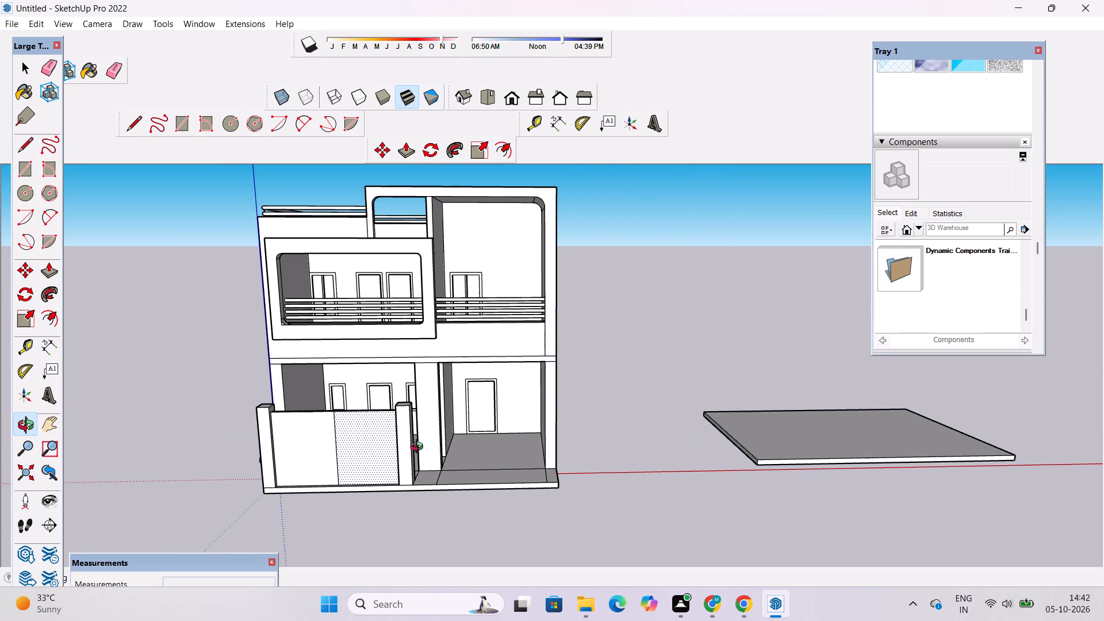
Erase the leftover edges dividing the ground-floor slab behind the gate and between the columns.
scroll(457, 493, up, 4)
drag(365, 387, 393, 545)
drag(503, 482, 321, 474)
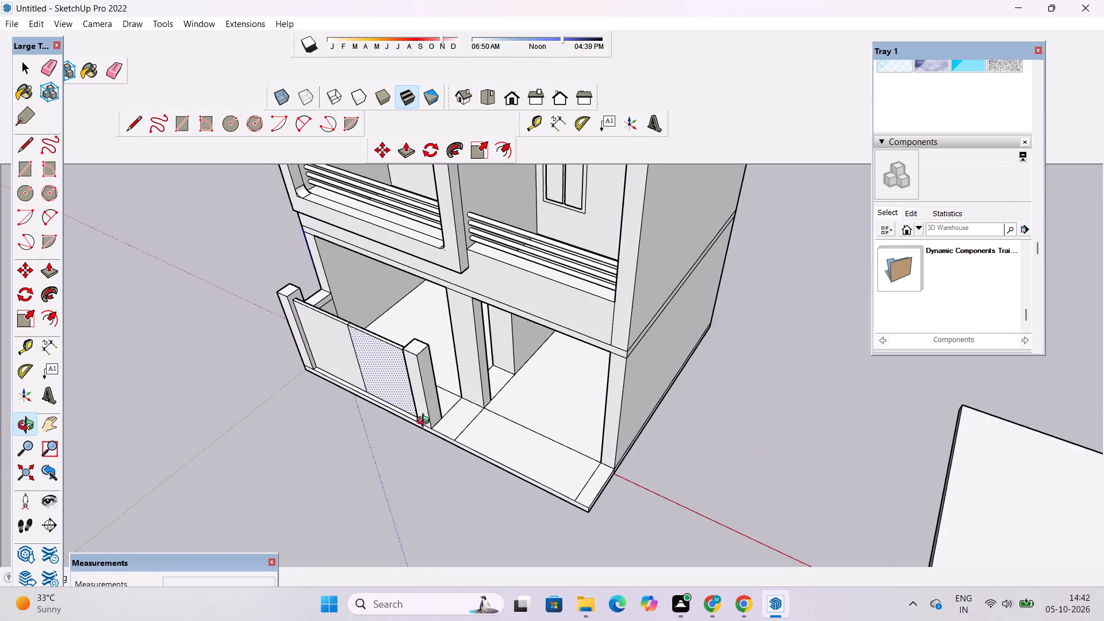
scroll(436, 397, up, 4)
drag(477, 411, 332, 429)
scroll(505, 348, up, 4)
shift+drag(505, 352, 465, 438)
drag(463, 439, 463, 422)
key(e)
scroll(444, 440, down, 4)
scroll(402, 420, up, 7)
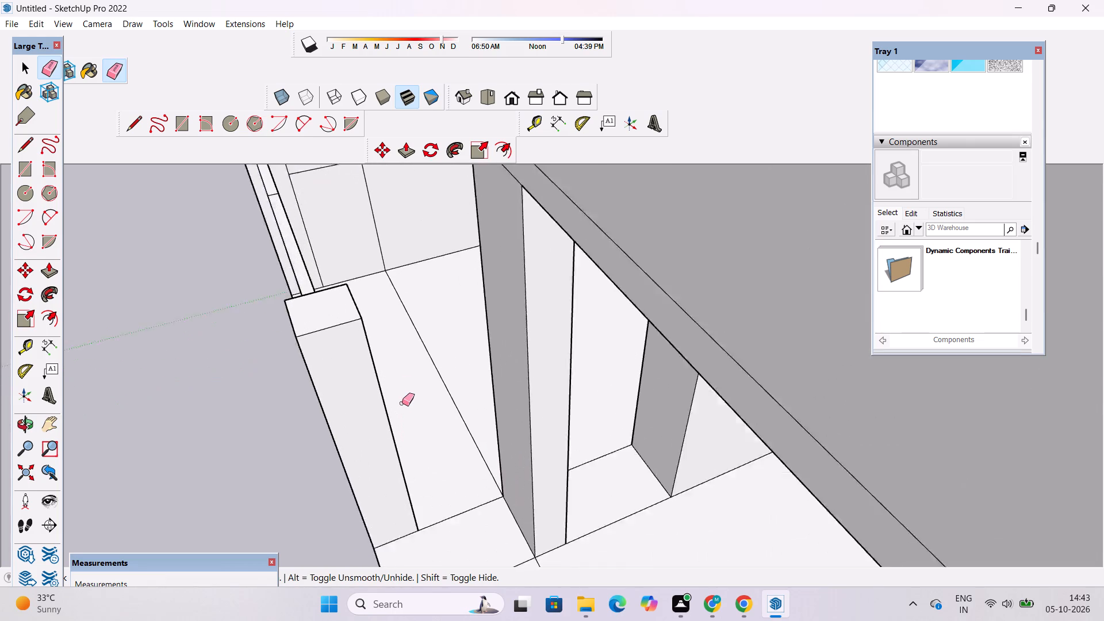
scroll(402, 403, up, 1)
drag(429, 324, 430, 339)
scroll(430, 339, down, 6)
scroll(558, 492, up, 4)
drag(509, 353, 522, 371)
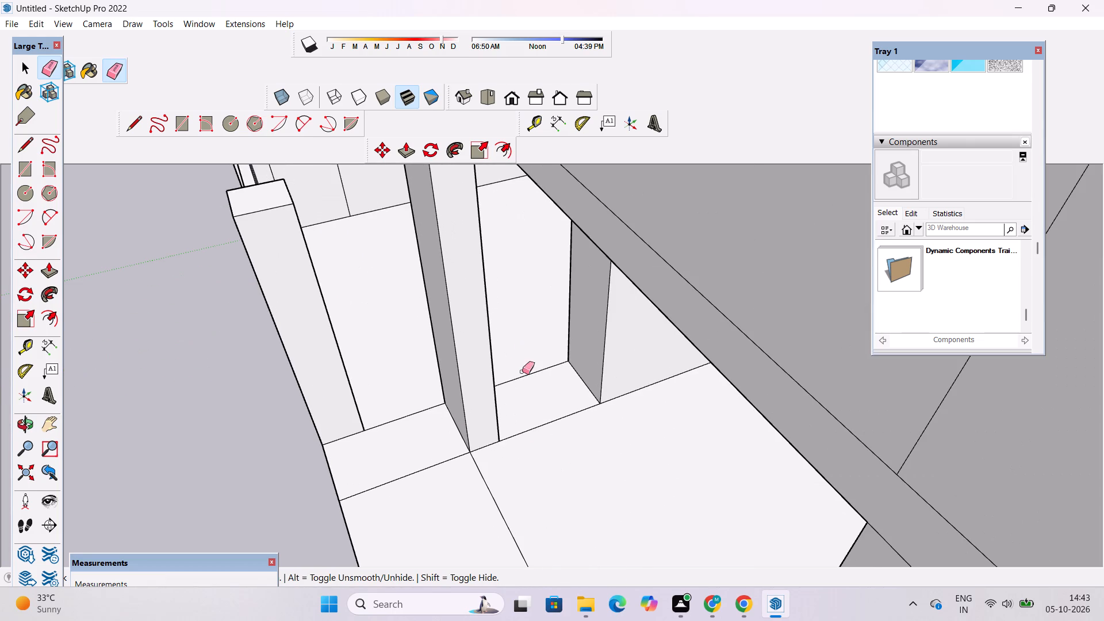
drag(522, 371, 553, 438)
scroll(551, 444, down, 3)
scroll(476, 470, up, 2)
drag(411, 401, 424, 434)
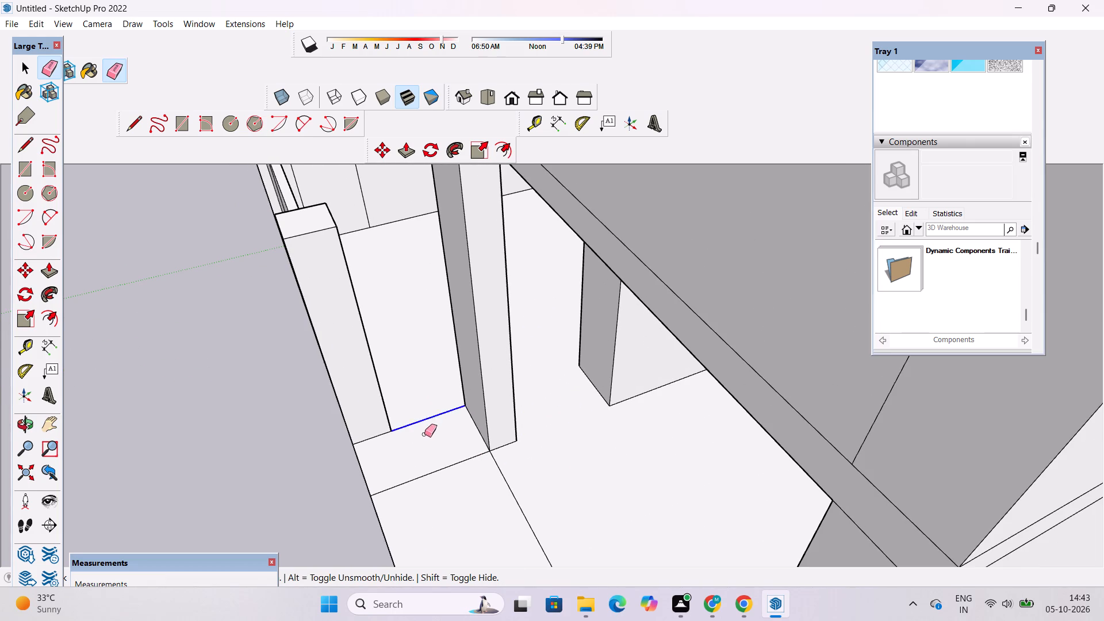
drag(424, 434, 428, 437)
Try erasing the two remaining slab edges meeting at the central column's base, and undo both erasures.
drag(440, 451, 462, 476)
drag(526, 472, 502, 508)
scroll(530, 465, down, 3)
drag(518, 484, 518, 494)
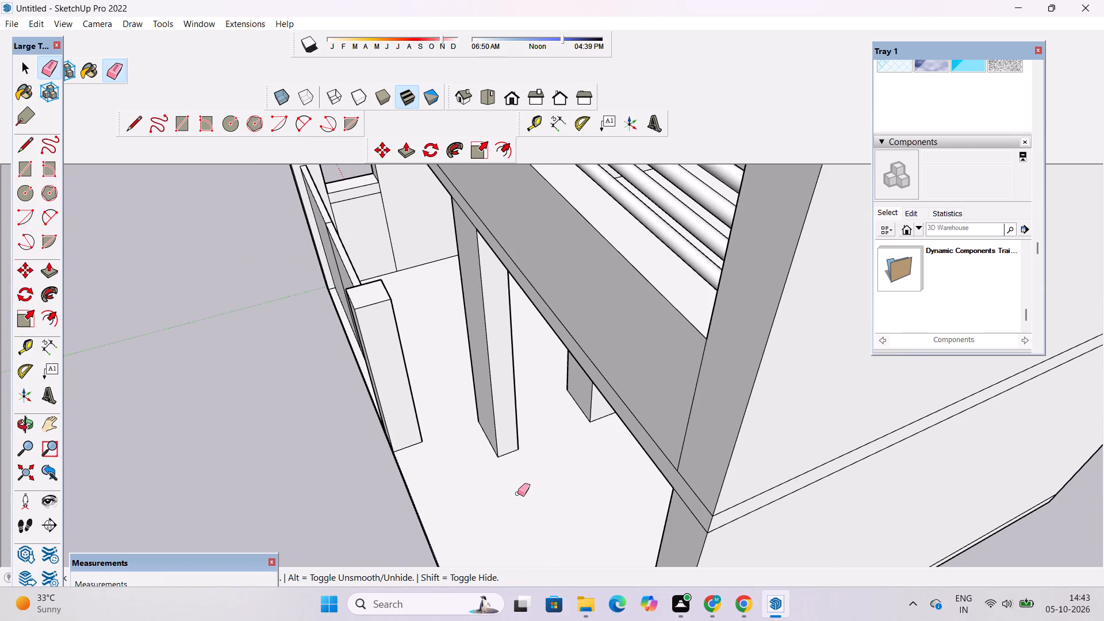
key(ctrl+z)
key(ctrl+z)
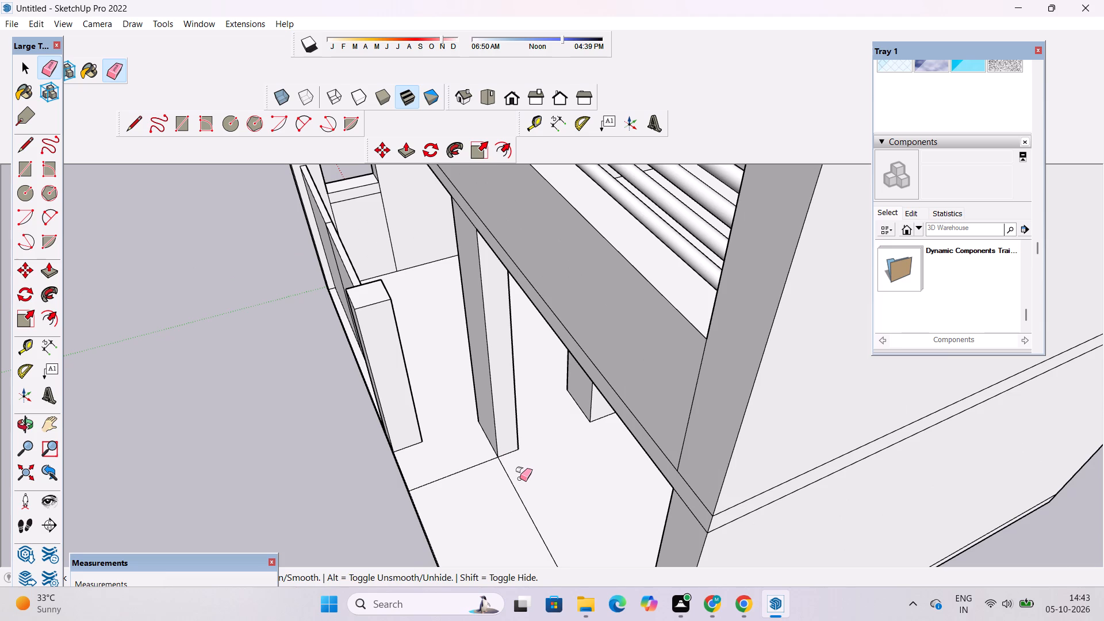
Erase the edge across the open bay's floor and the short edge from the central column toward the slab's front.
key(o)
scroll(540, 385, down, 4)
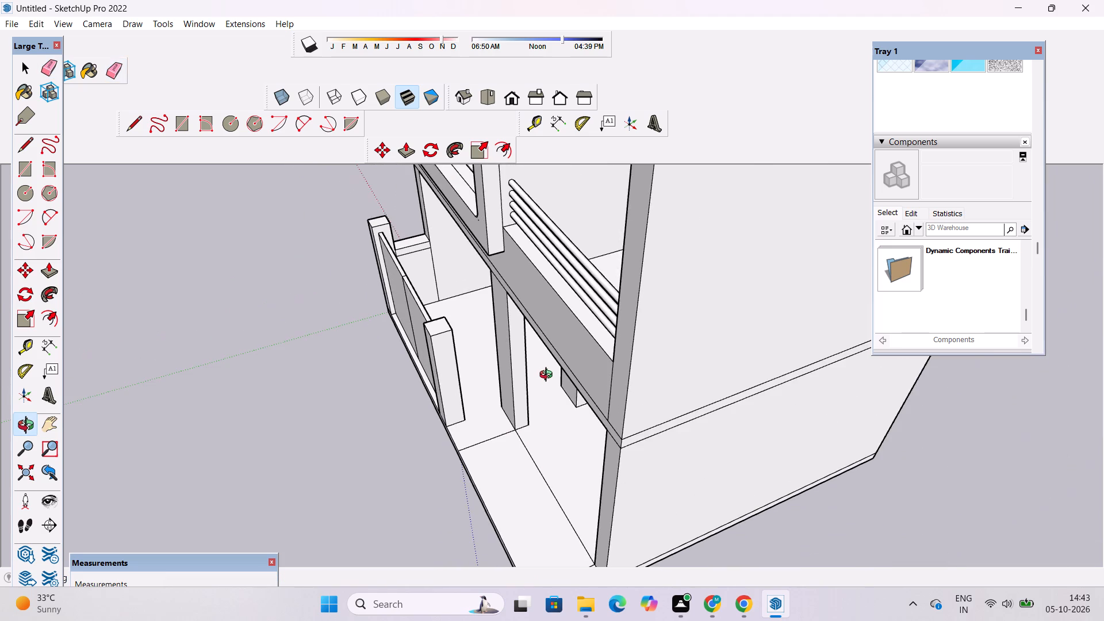
drag(498, 420, 702, 480)
drag(701, 482, 641, 435)
shift+drag(592, 458, 652, 417)
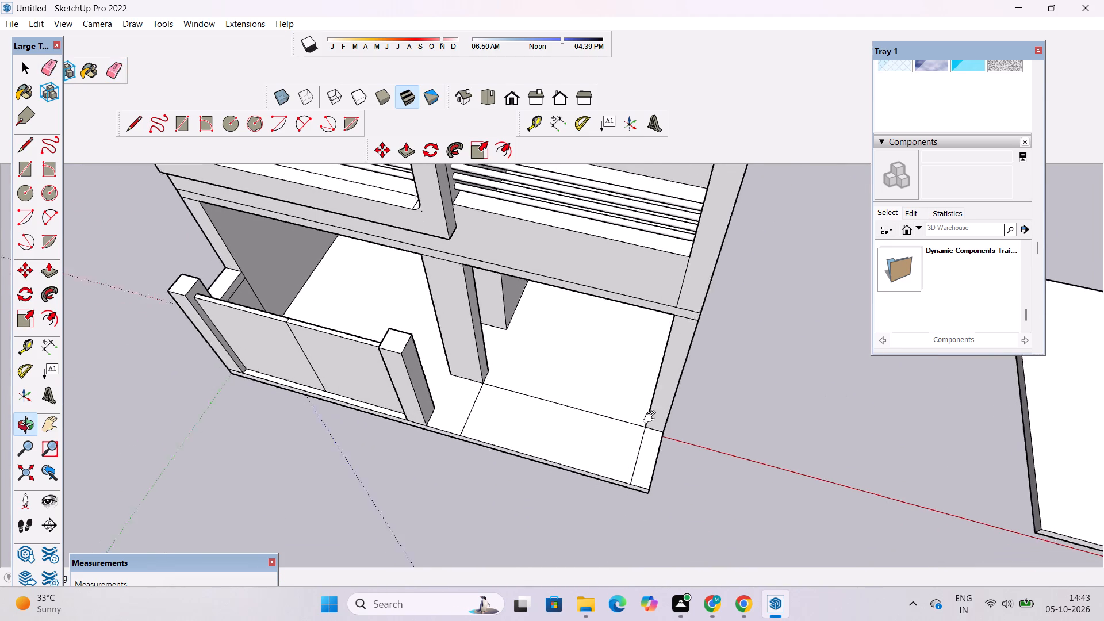
shift+drag(652, 417, 654, 414)
drag(528, 459, 632, 450)
shift+drag(626, 444, 606, 478)
drag(605, 479, 600, 450)
key(e)
drag(565, 386, 564, 389)
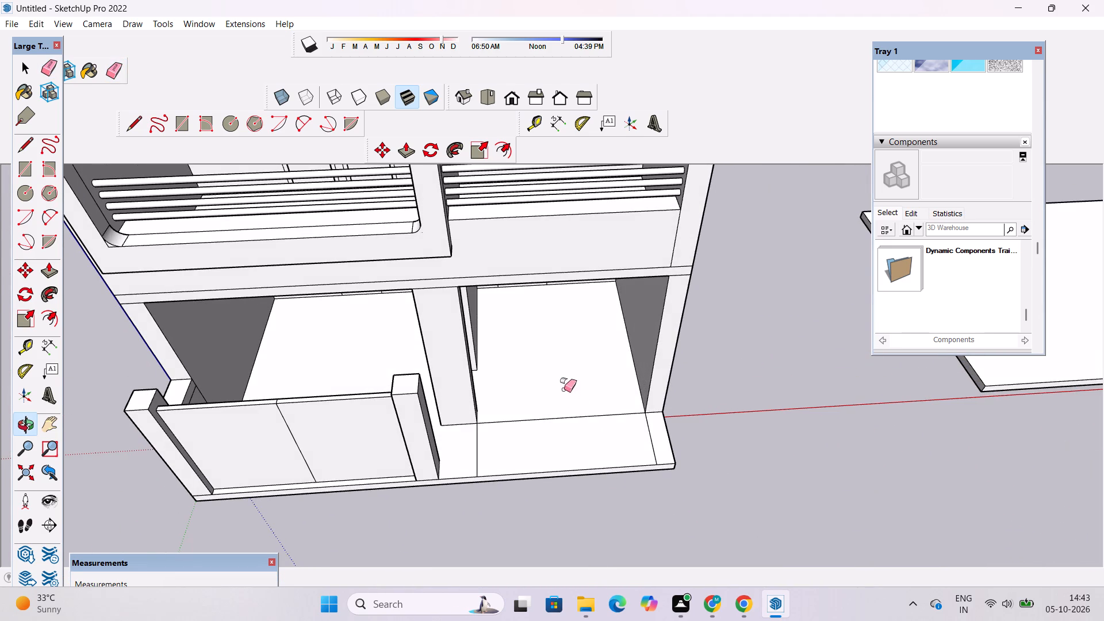
drag(564, 389, 568, 420)
click(478, 453)
key(space)
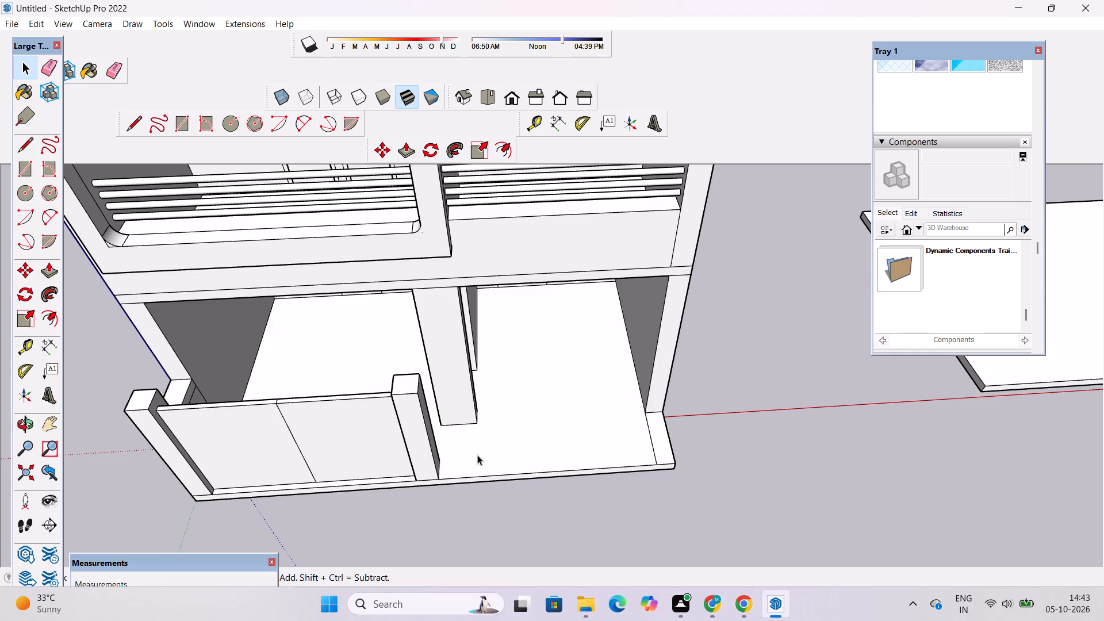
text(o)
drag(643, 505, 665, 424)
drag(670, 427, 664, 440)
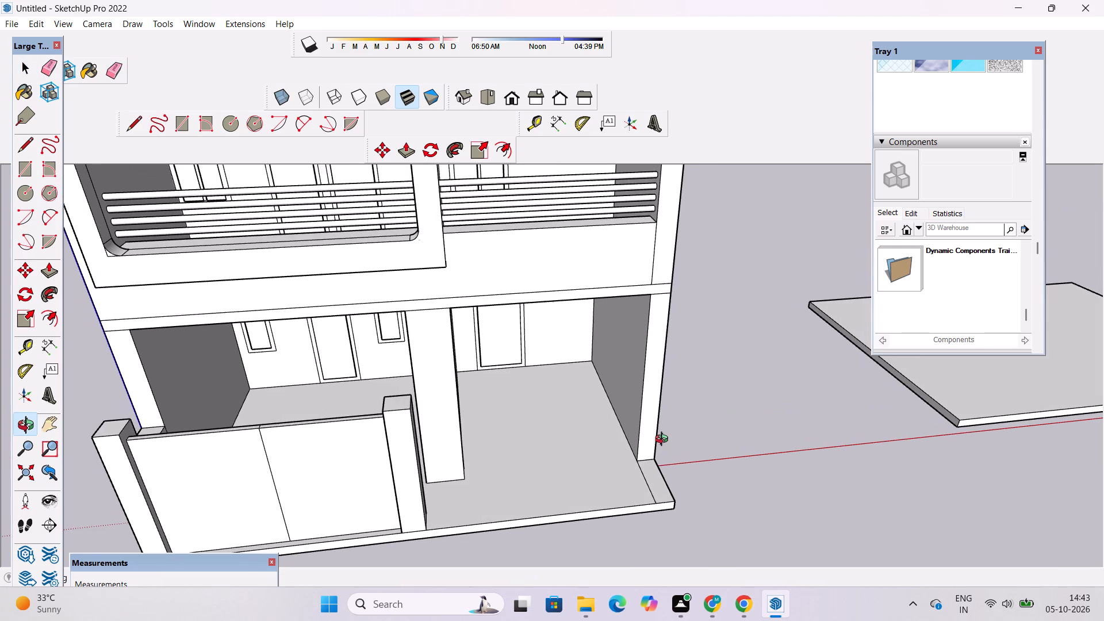
Draw a 10' vertical edge from the slab's front corner beyond the open bay and close it horizontally to the house wall.
scroll(664, 440, up, 1)
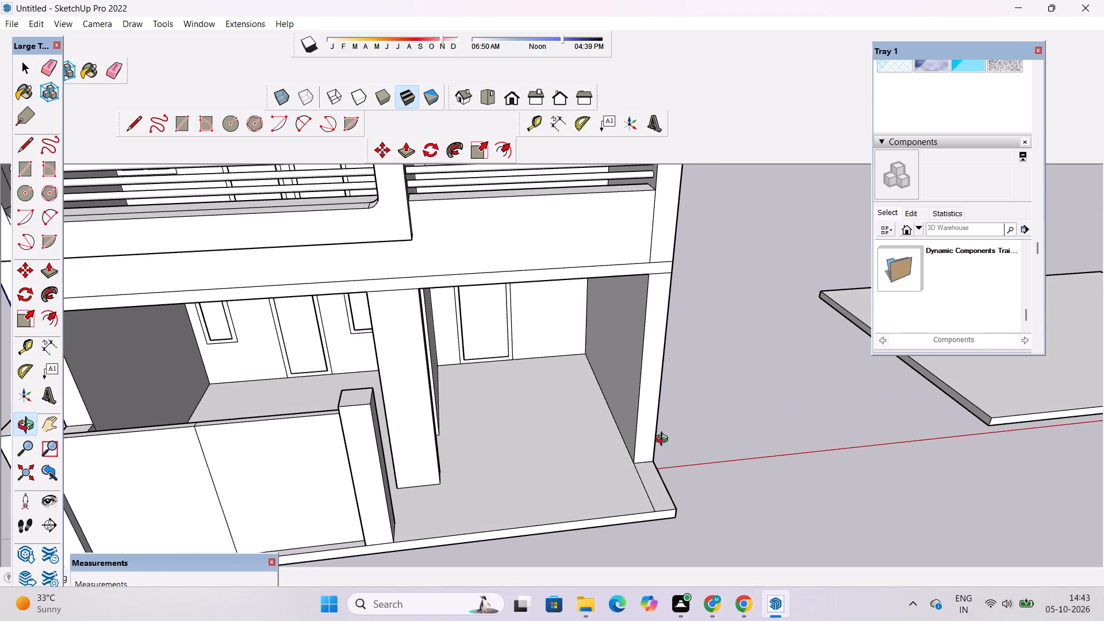
drag(679, 479, 658, 470)
scroll(626, 488, up, 1)
drag(627, 495, 865, 488)
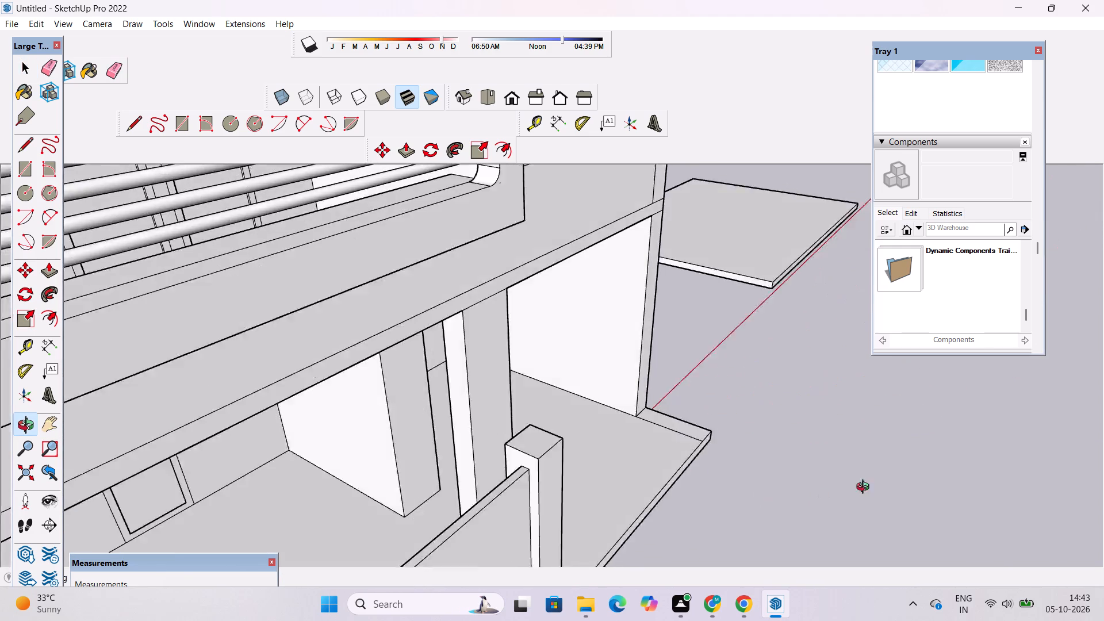
drag(865, 488, 877, 484)
shift+drag(682, 419, 615, 441)
drag(594, 461, 611, 481)
scroll(600, 450, up, 3)
shift+drag(592, 447, 566, 463)
drag(567, 469, 584, 470)
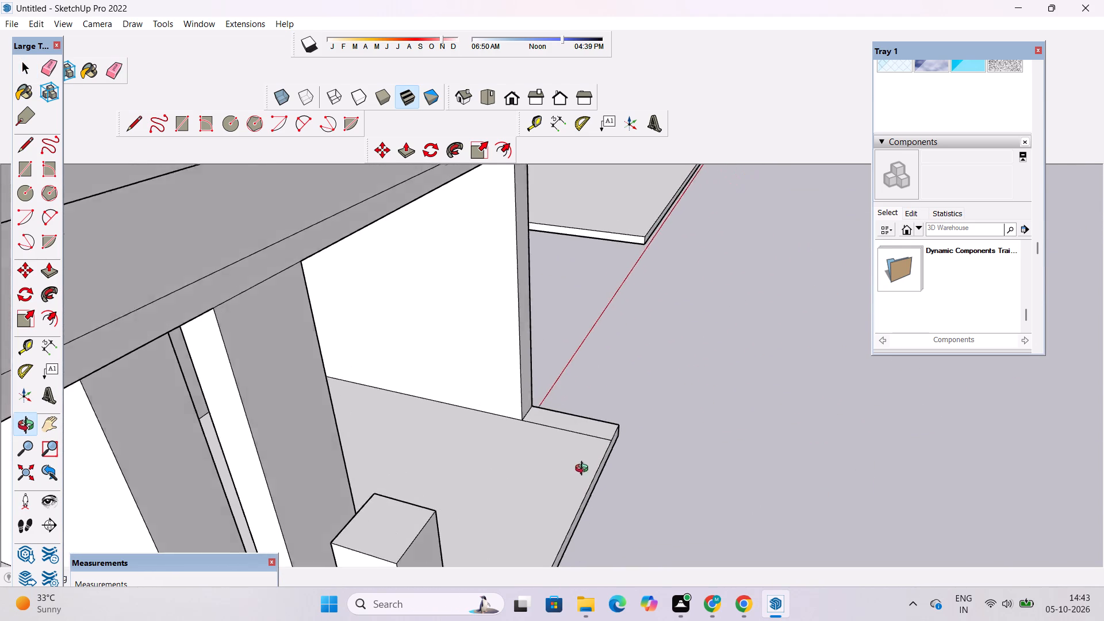
drag(584, 470, 595, 470)
scroll(605, 439, up, 1)
shift+drag(597, 431, 588, 471)
drag(587, 473, 585, 461)
key(l)
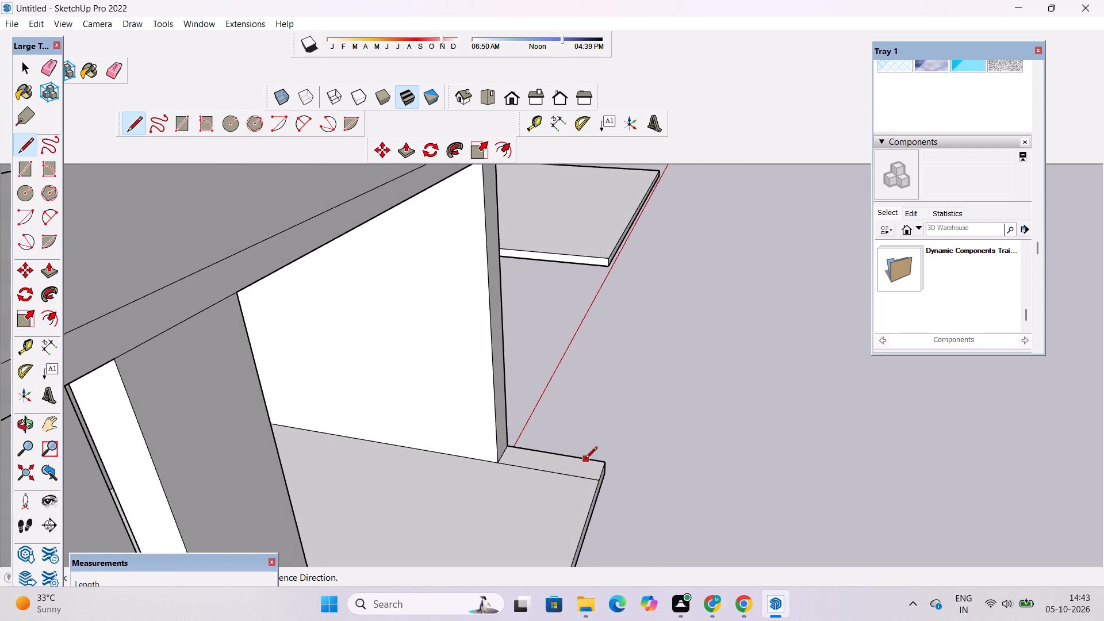
click(606, 459)
scroll(603, 448, down, 9)
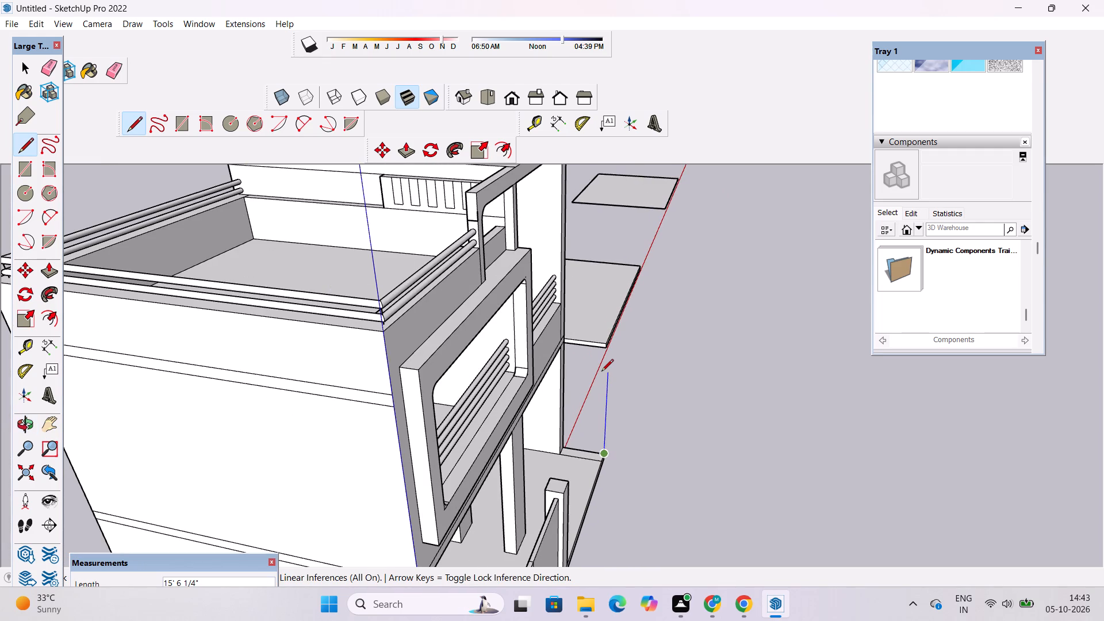
text(10')
key(Return)
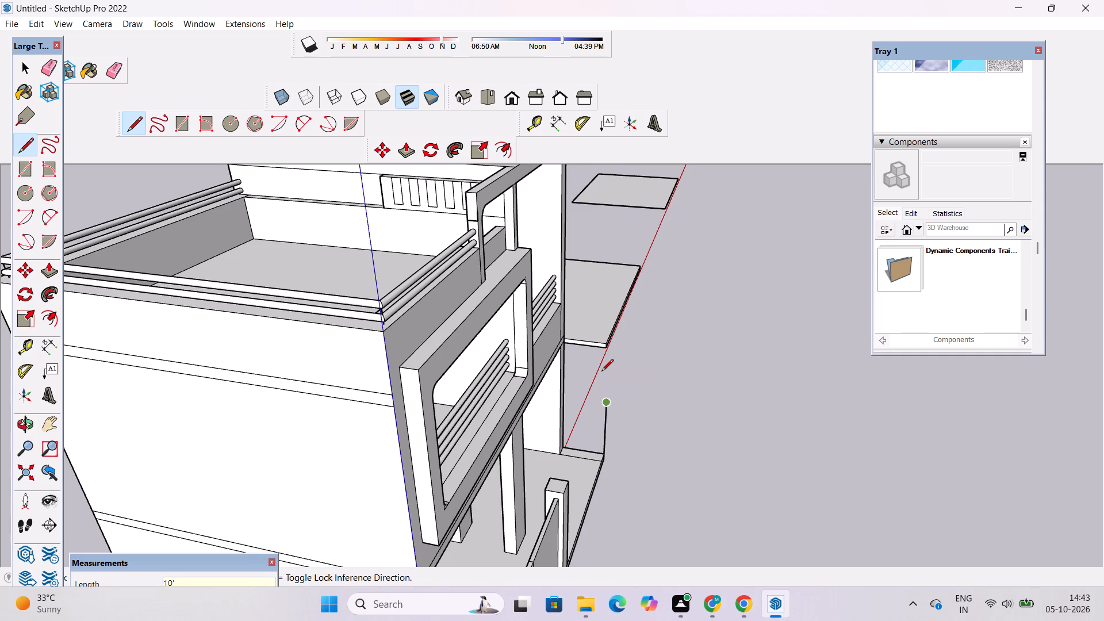
scroll(631, 380, up, 4)
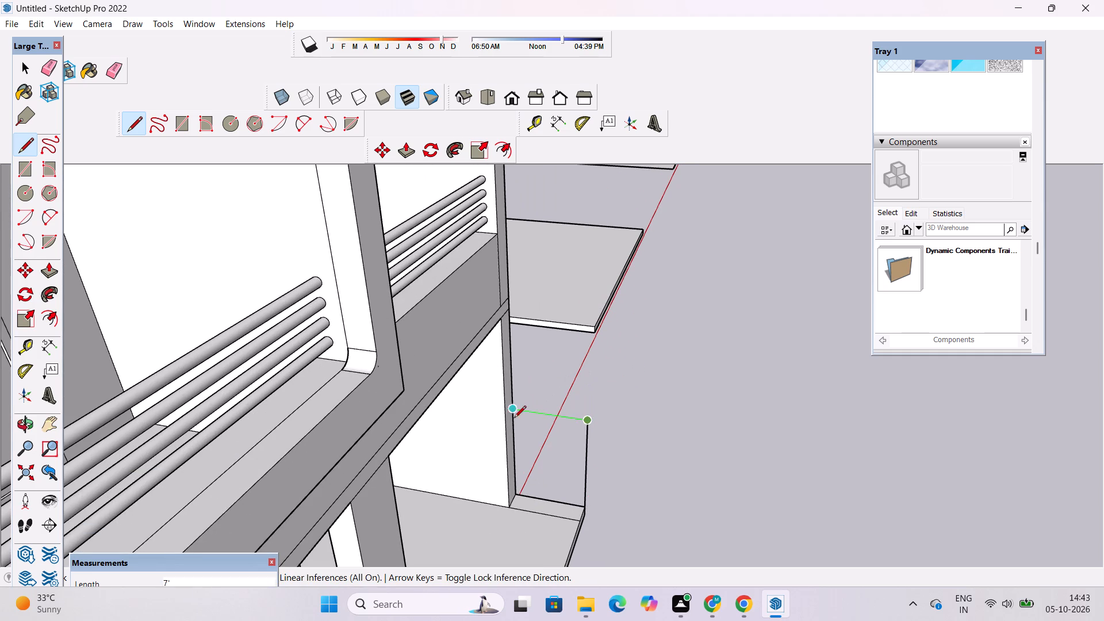
click(513, 410)
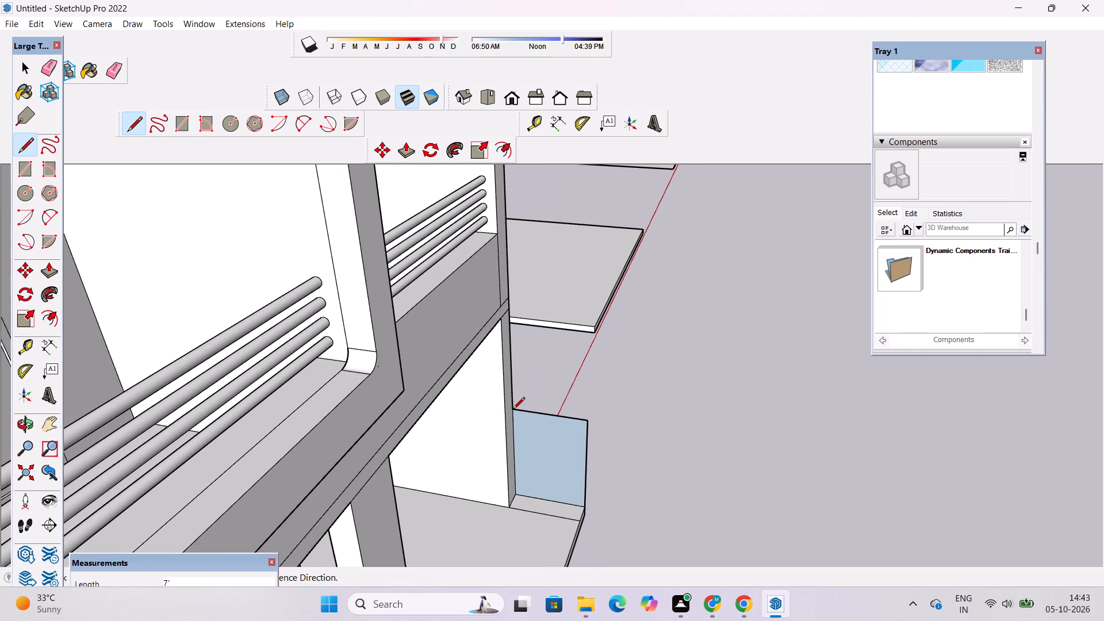
key(space)
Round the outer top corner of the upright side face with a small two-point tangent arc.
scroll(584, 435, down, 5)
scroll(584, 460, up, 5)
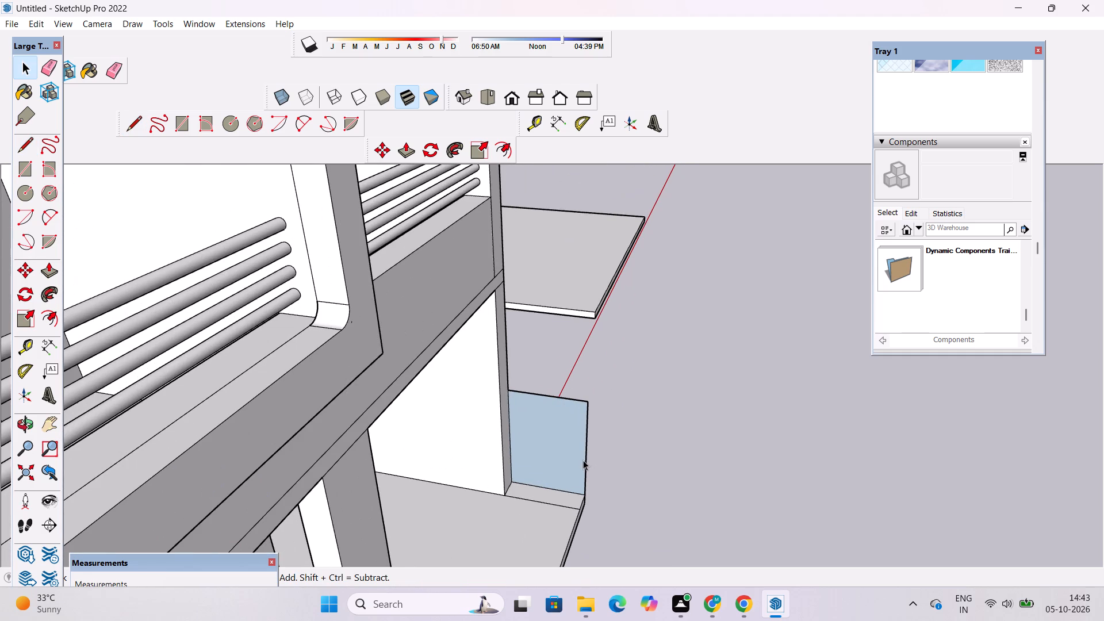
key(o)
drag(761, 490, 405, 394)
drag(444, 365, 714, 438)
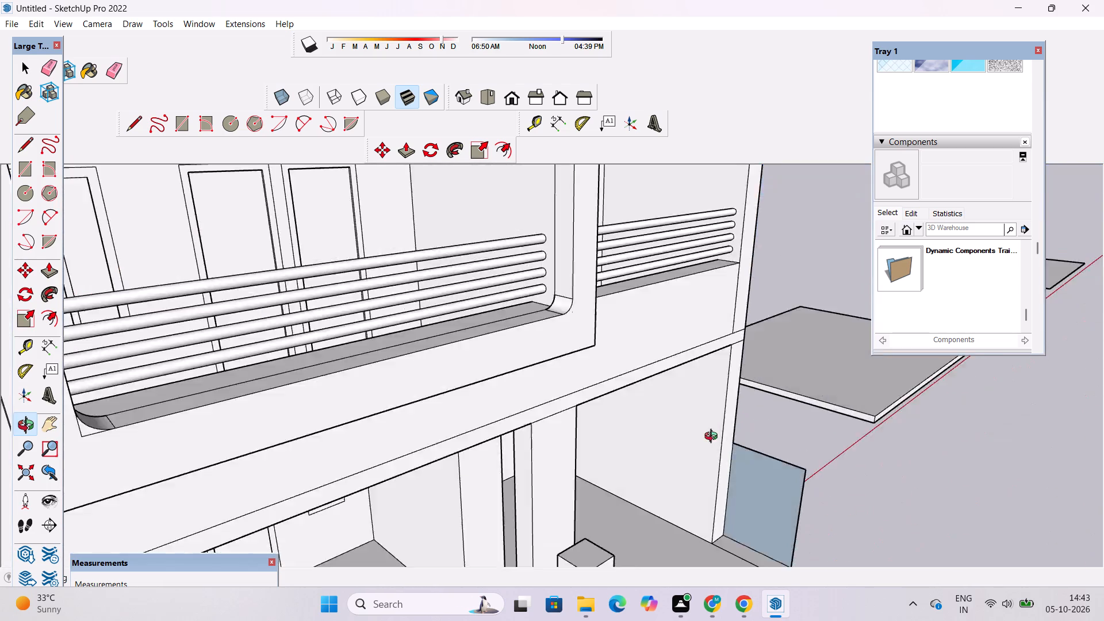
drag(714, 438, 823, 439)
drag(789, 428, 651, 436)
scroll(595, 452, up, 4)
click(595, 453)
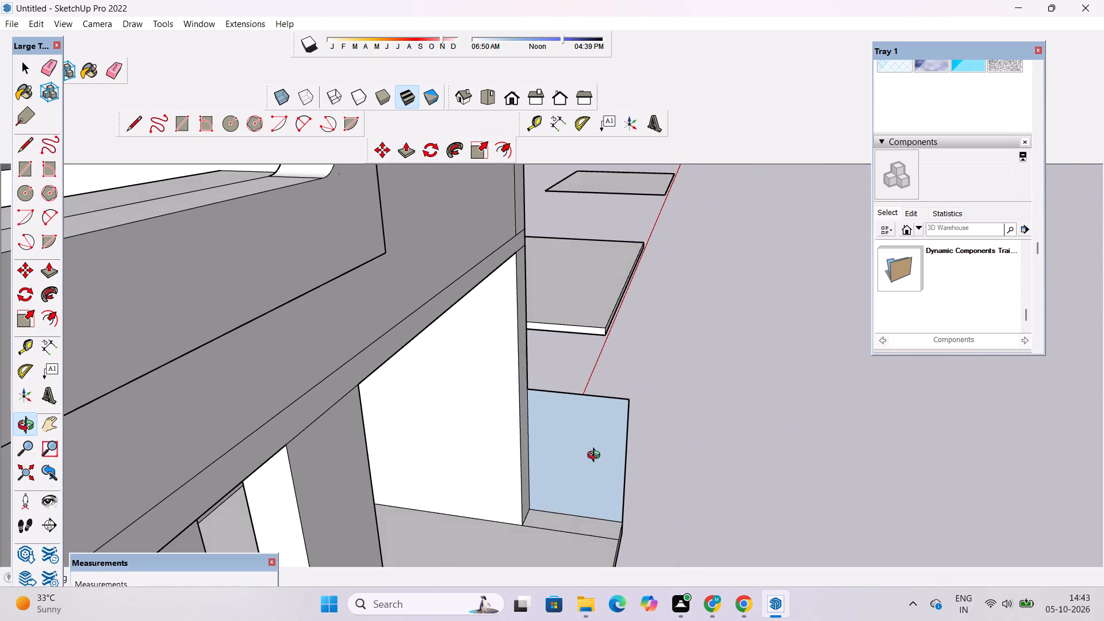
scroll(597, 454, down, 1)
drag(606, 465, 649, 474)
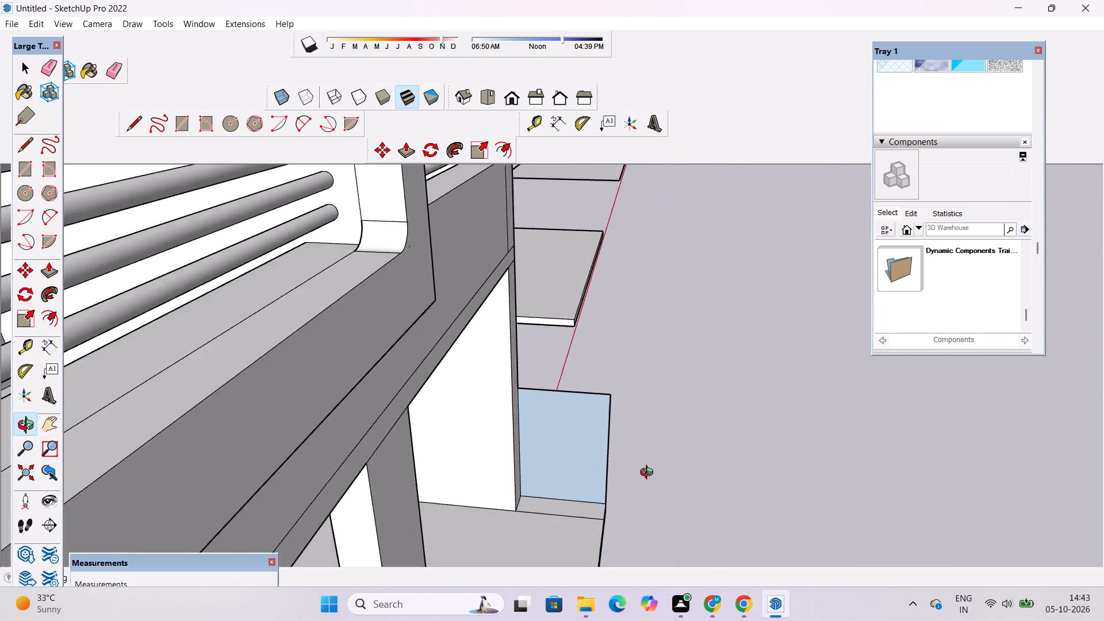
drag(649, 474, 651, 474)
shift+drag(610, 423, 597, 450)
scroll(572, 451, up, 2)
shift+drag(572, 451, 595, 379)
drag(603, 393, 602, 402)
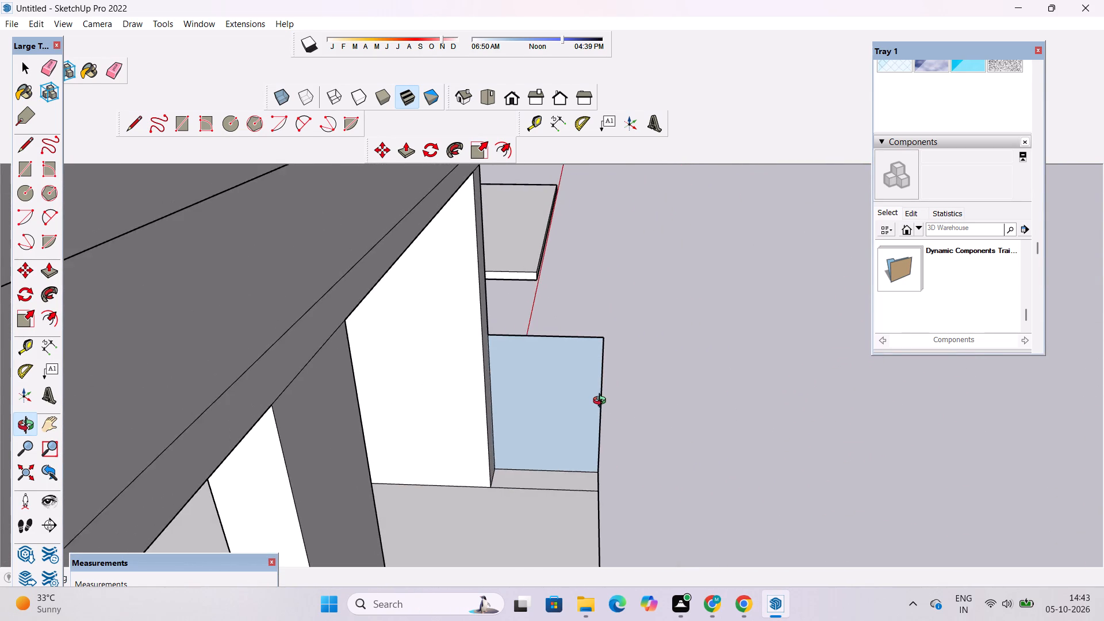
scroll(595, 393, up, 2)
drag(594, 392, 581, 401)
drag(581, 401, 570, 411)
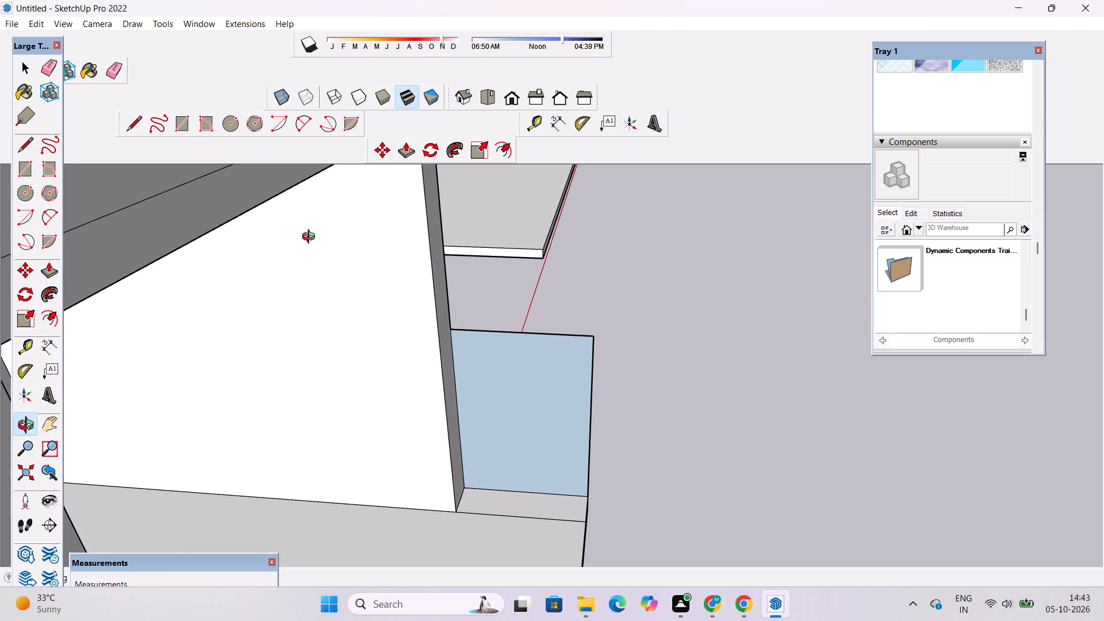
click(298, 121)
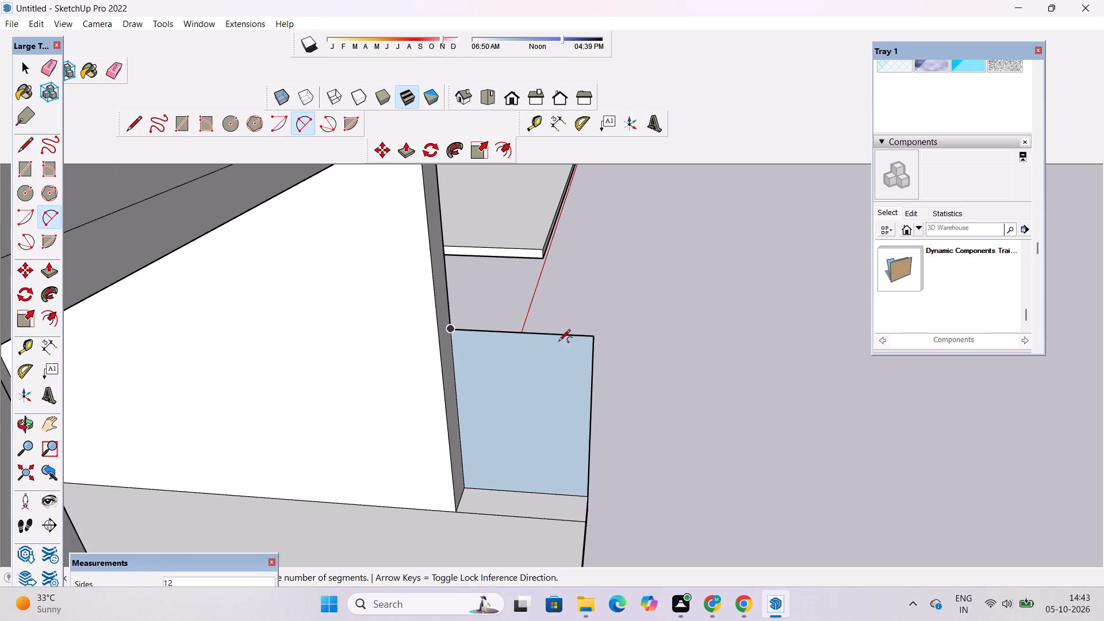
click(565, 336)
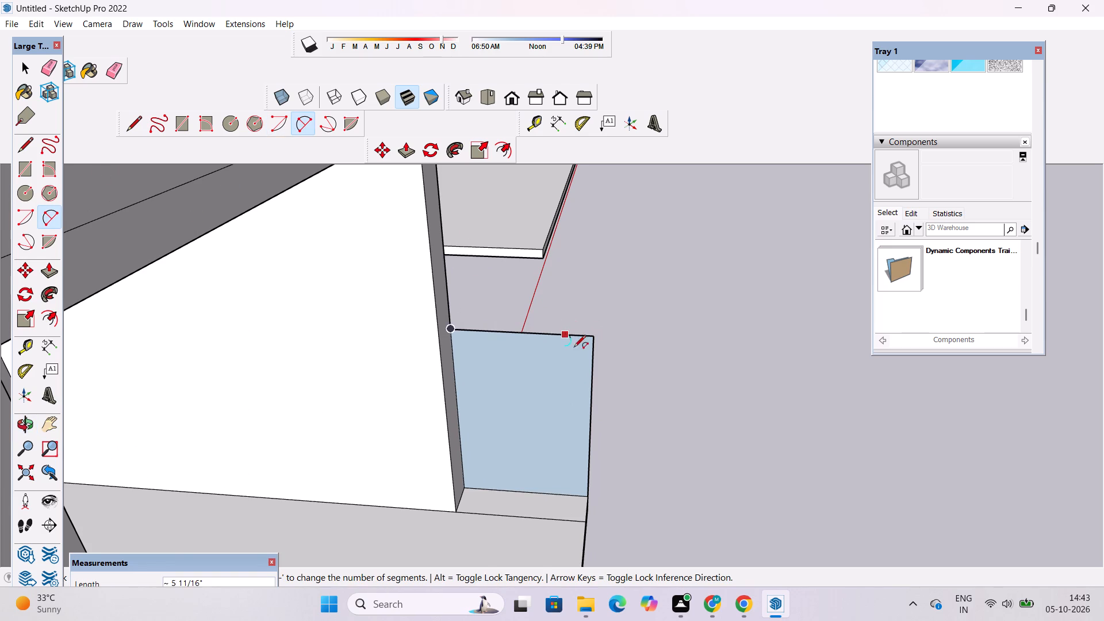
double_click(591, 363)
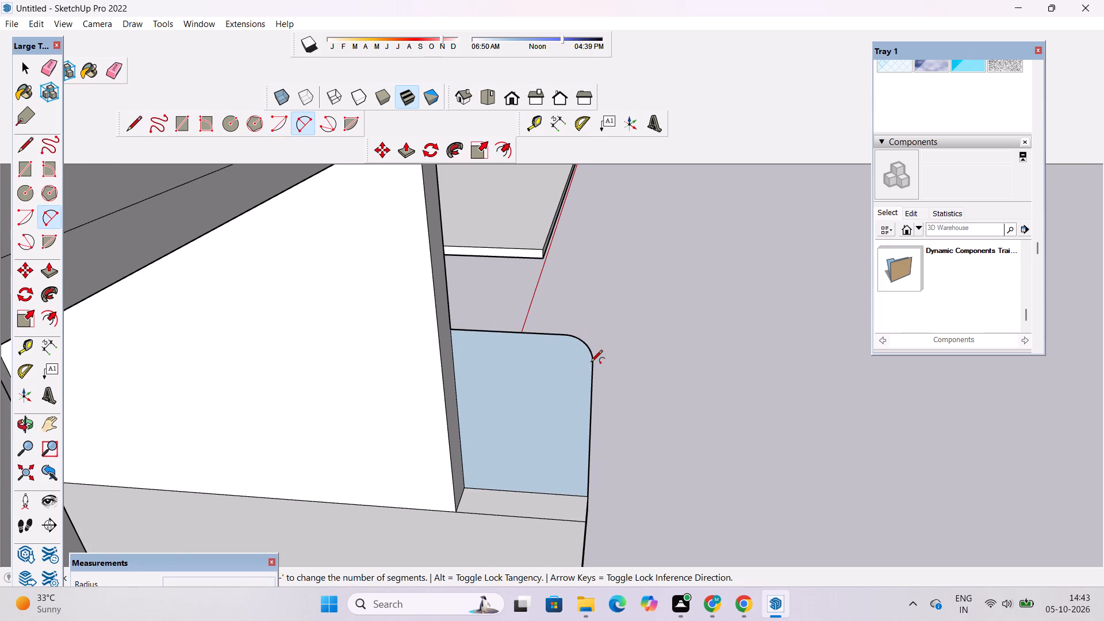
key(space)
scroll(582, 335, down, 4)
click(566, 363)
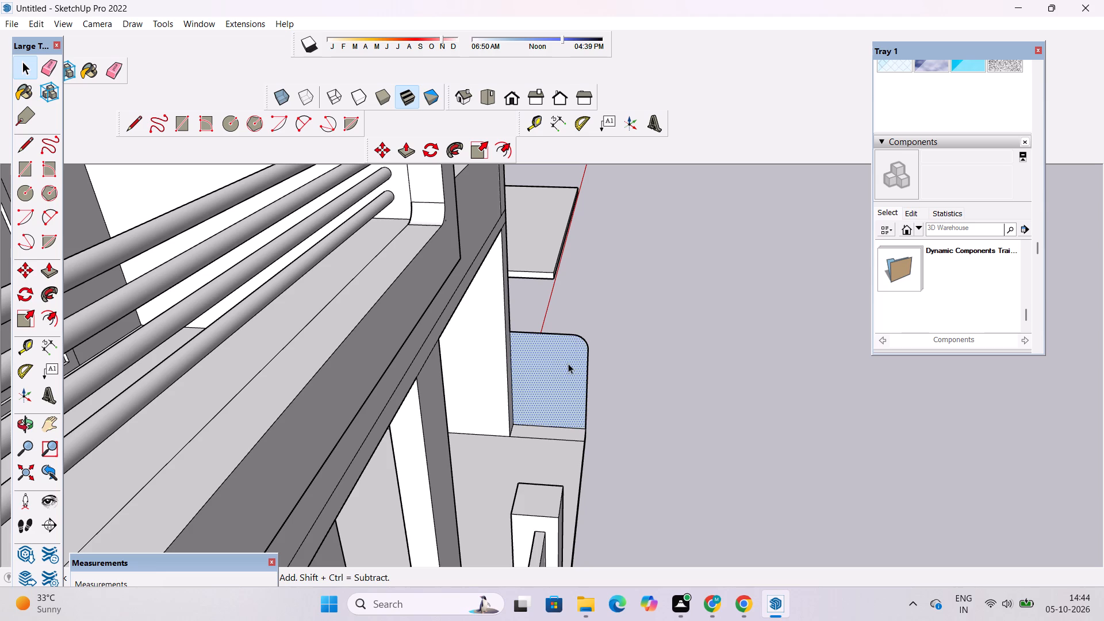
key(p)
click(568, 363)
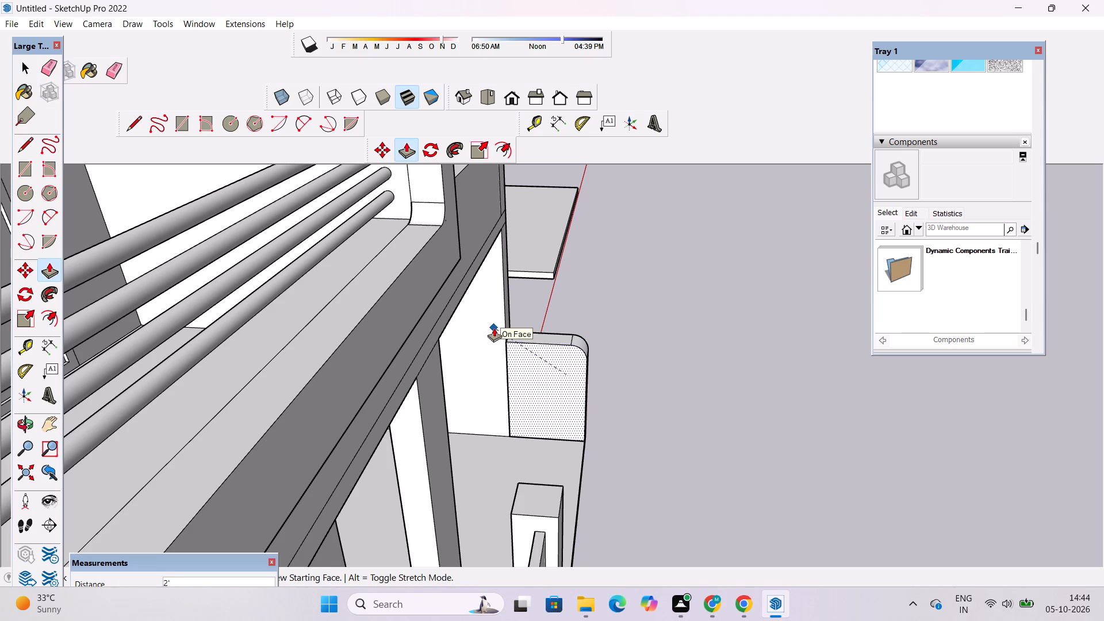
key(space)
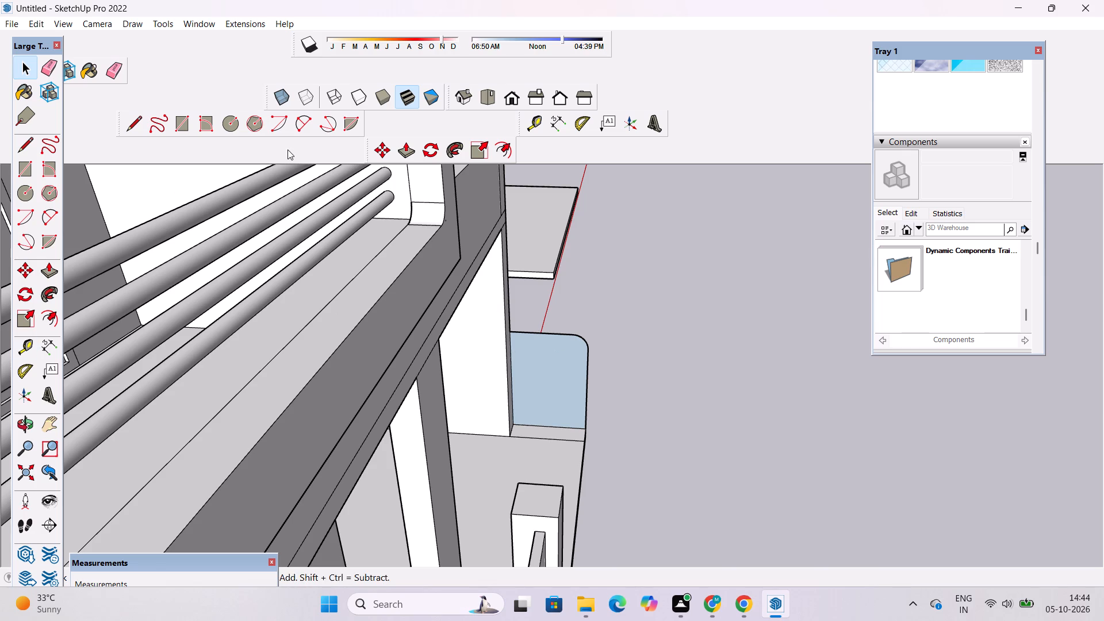
Draw a three-point arc of about 90° from the side face's wall-side top corner through its top edge to its outer edge.
click(332, 121)
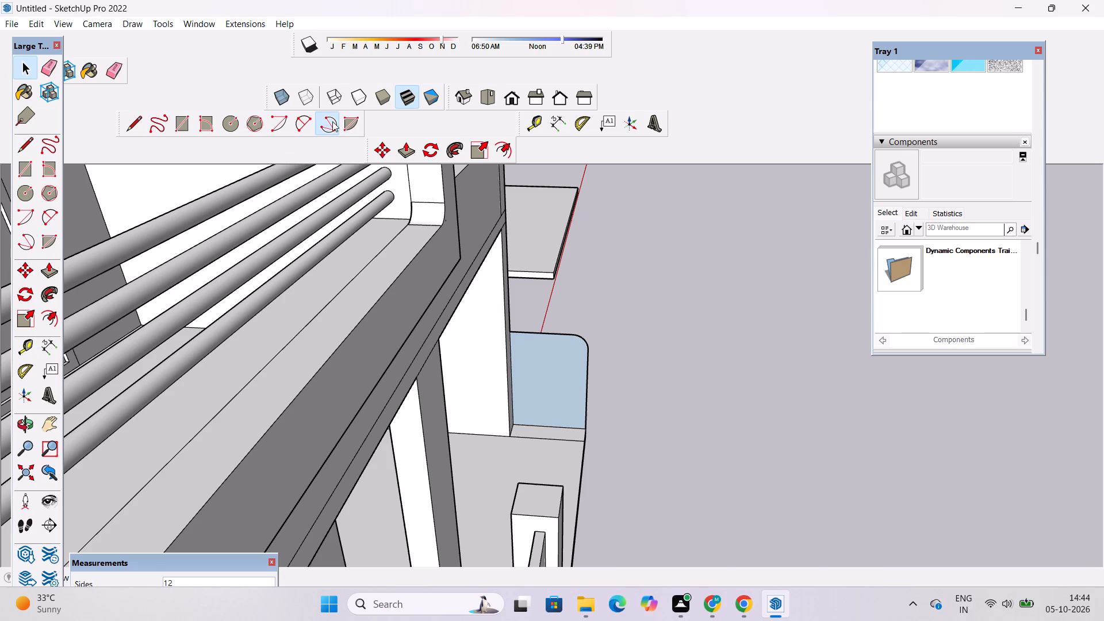
scroll(513, 336, up, 5)
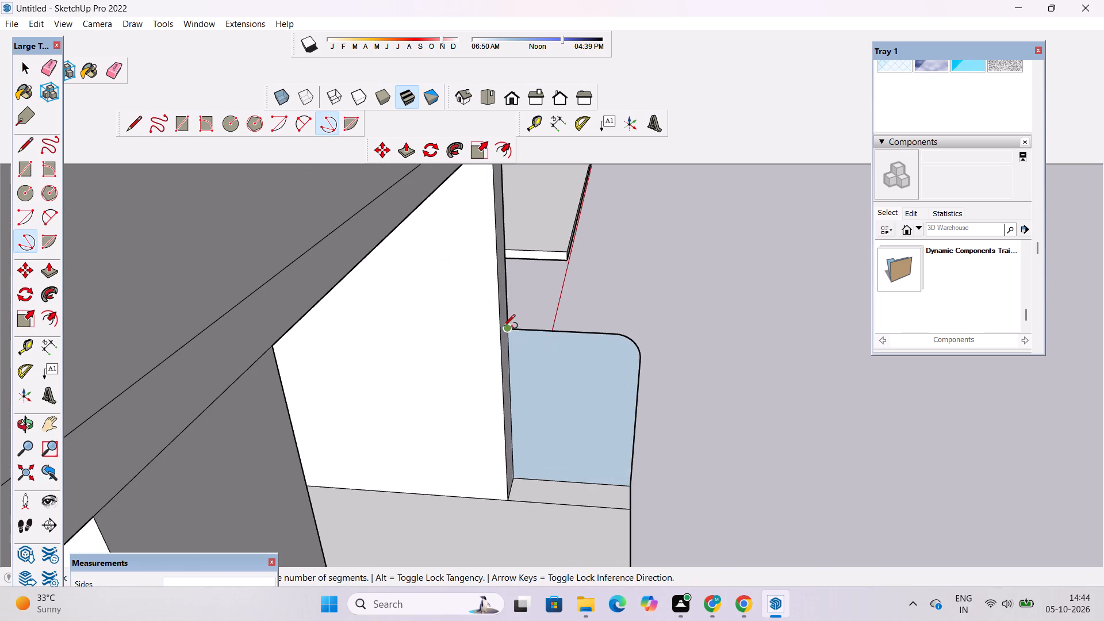
click(508, 331)
click(591, 333)
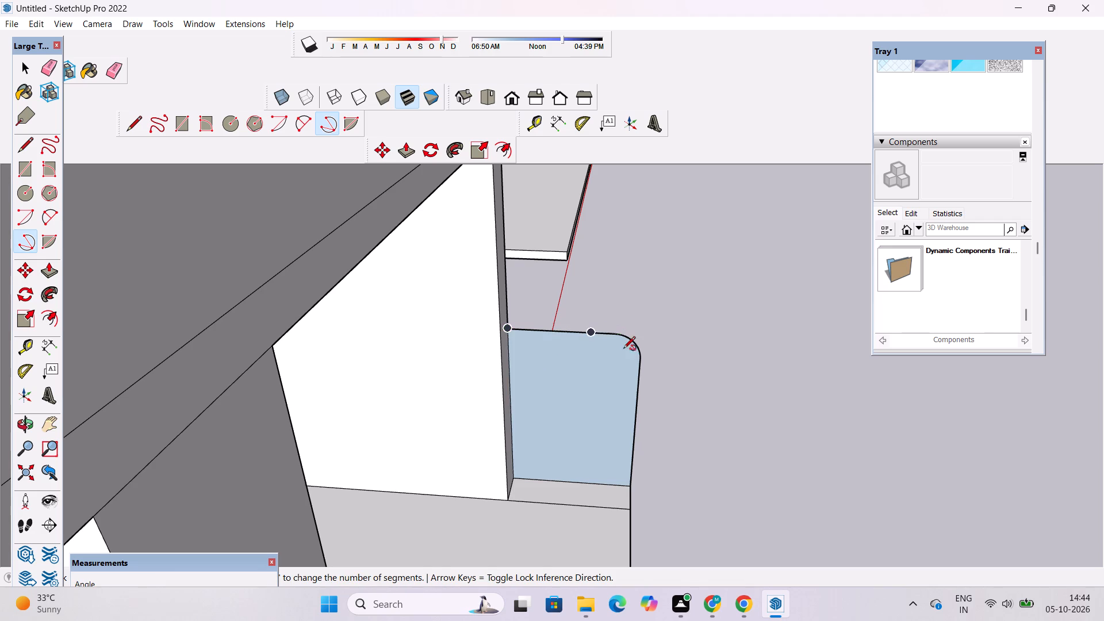
click(636, 379)
key(space)
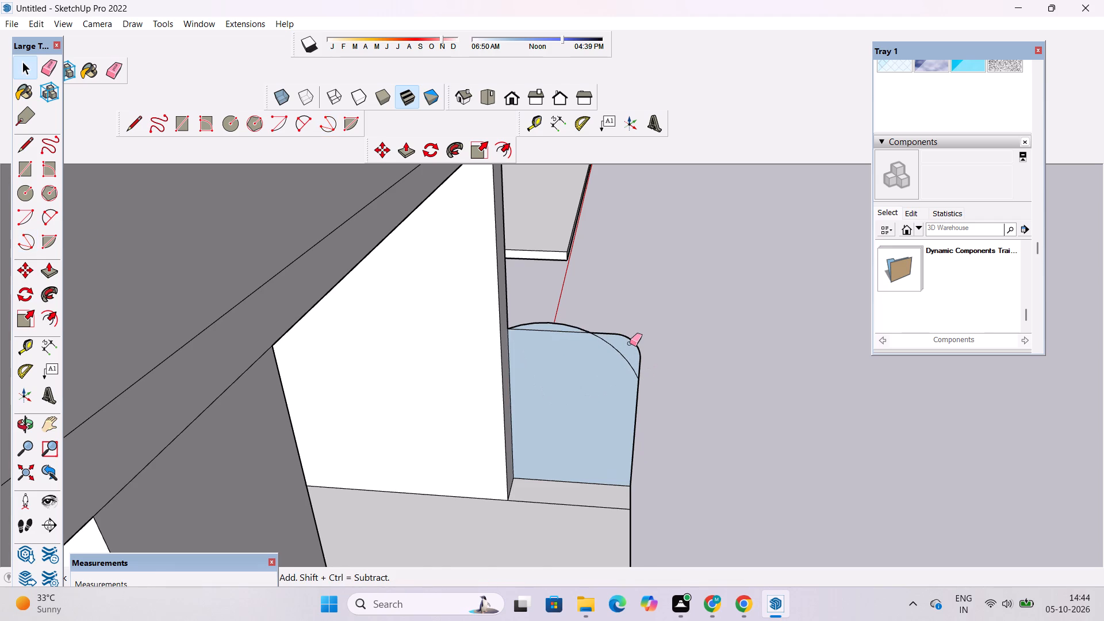
Erase the small corner arc and the straight top edge pieces so the large arc alone bounds the side face's top.
key(e)
scroll(626, 336, down, 3)
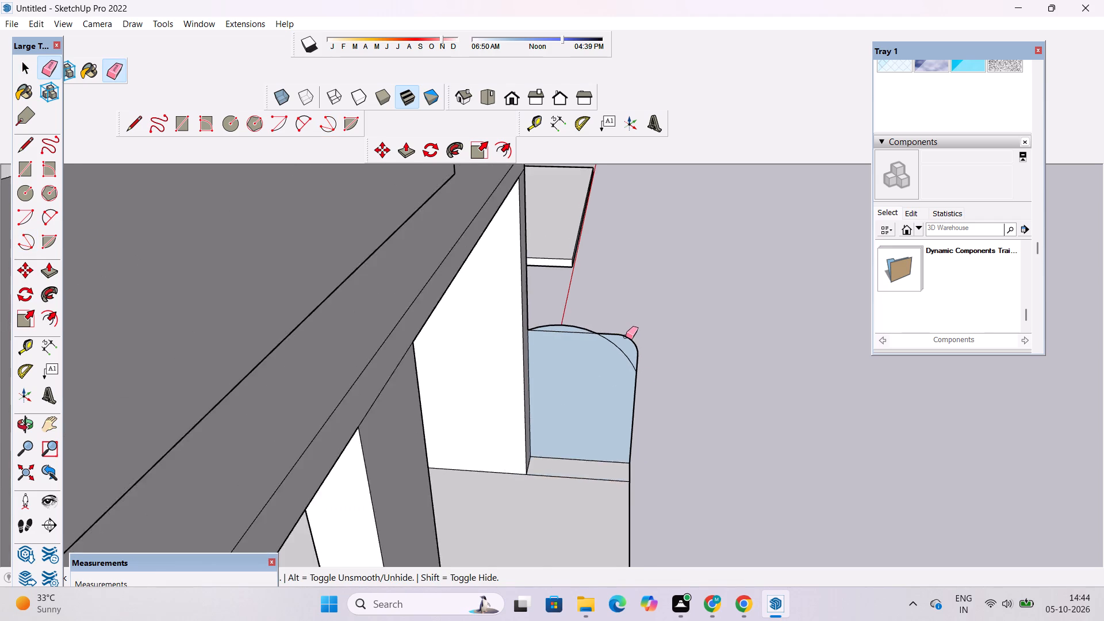
scroll(626, 336, up, 3)
drag(623, 325, 633, 352)
drag(608, 325, 611, 335)
drag(638, 348, 644, 365)
click(644, 365)
drag(641, 360, 641, 365)
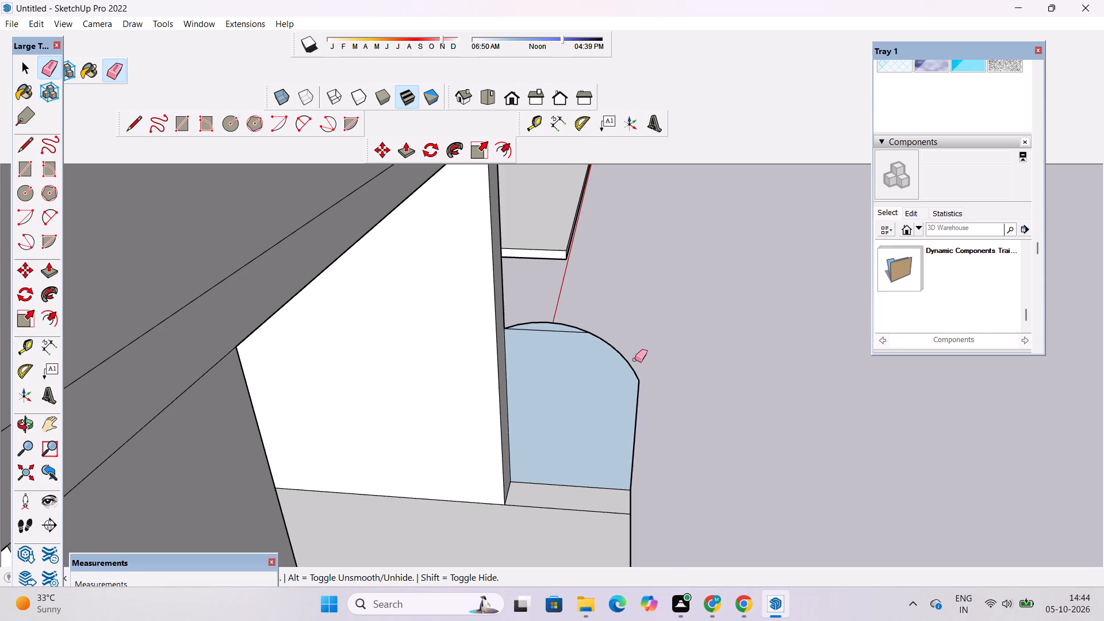
scroll(555, 334, up, 5)
drag(555, 323, 558, 328)
scroll(556, 329, down, 5)
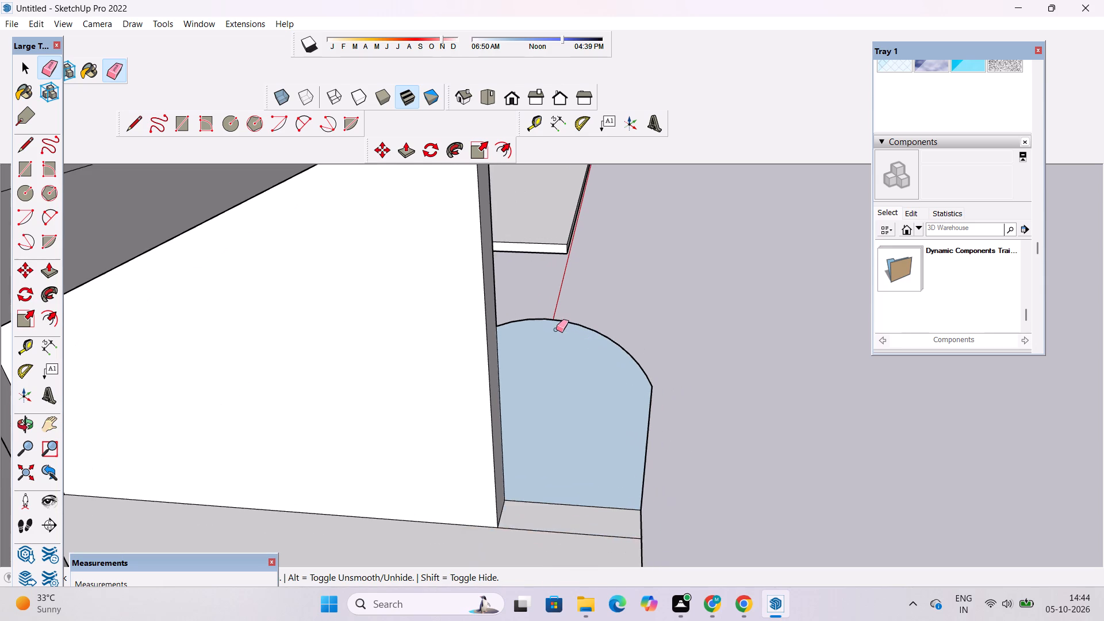
scroll(638, 363, up, 1)
key(space)
scroll(520, 275, down, 4)
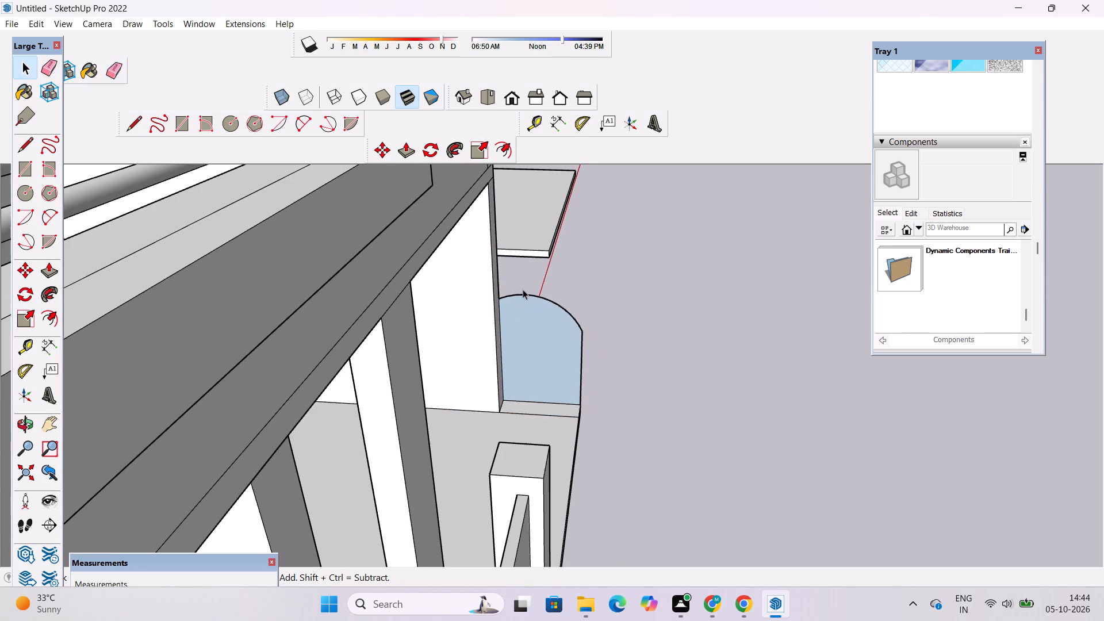
Blend the curved top into the side face's outer vertical edge with a two-point arc about 1' 1" across.
click(305, 120)
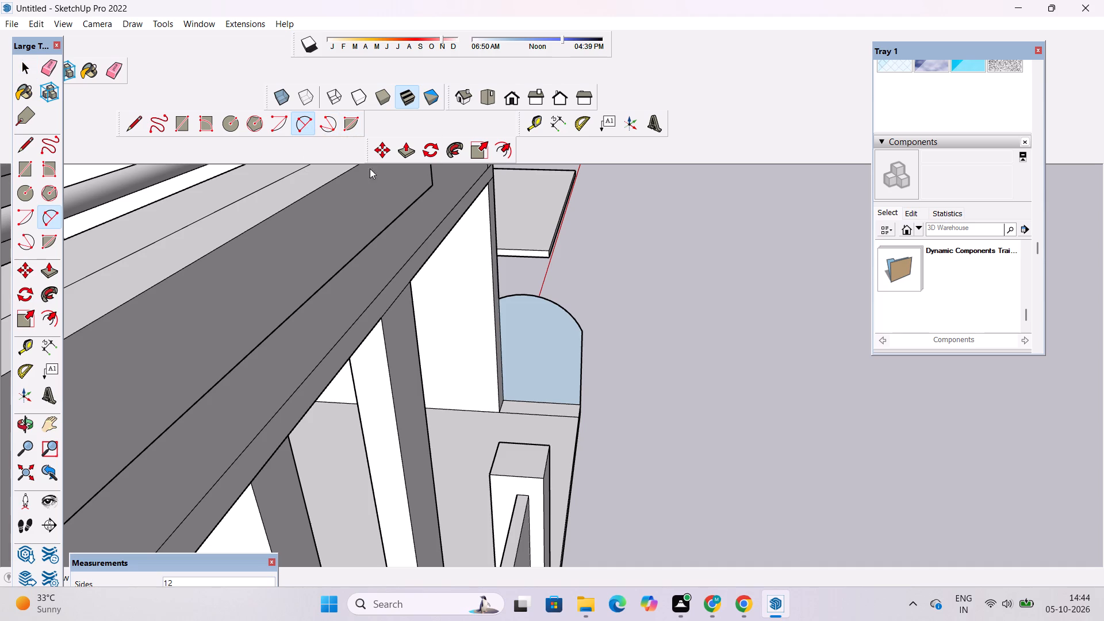
scroll(575, 371, up, 5)
click(580, 290)
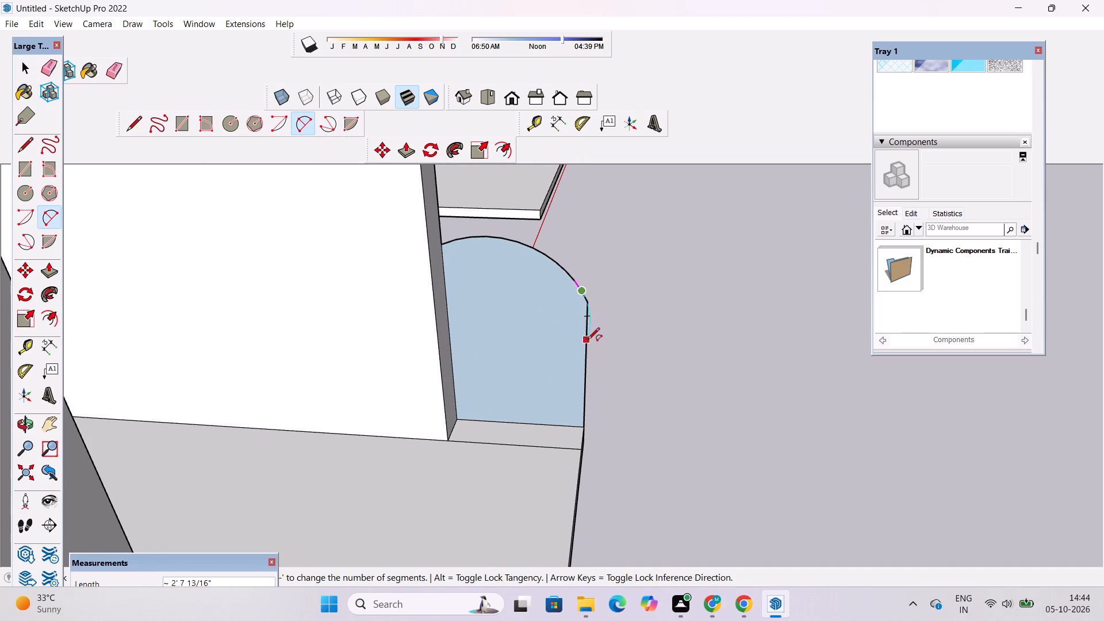
scroll(582, 317, up, 6)
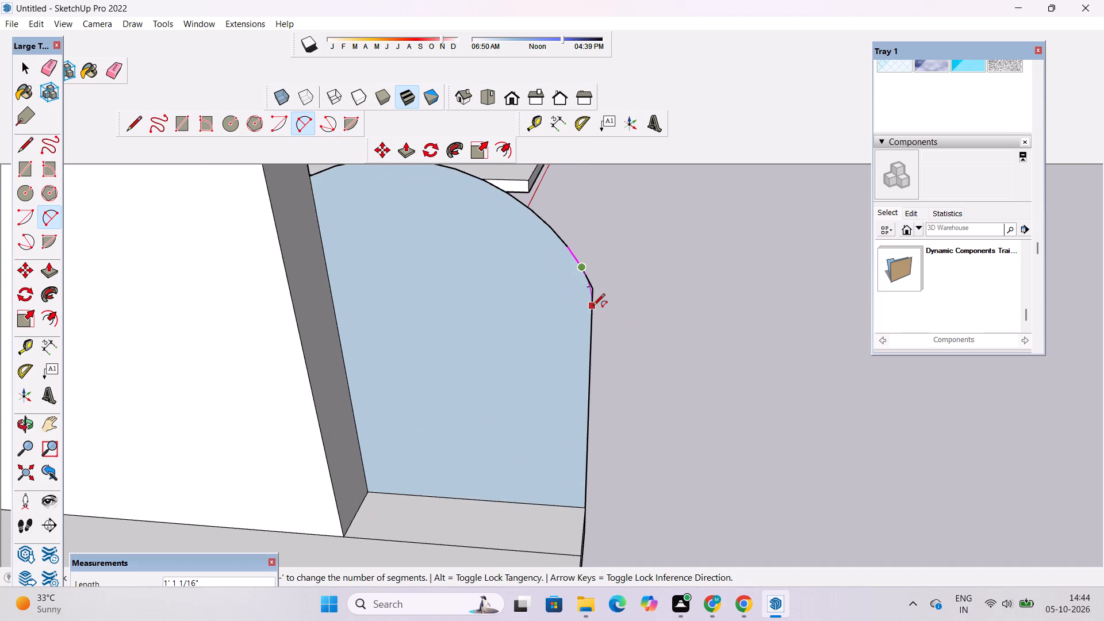
double_click(595, 305)
key(space)
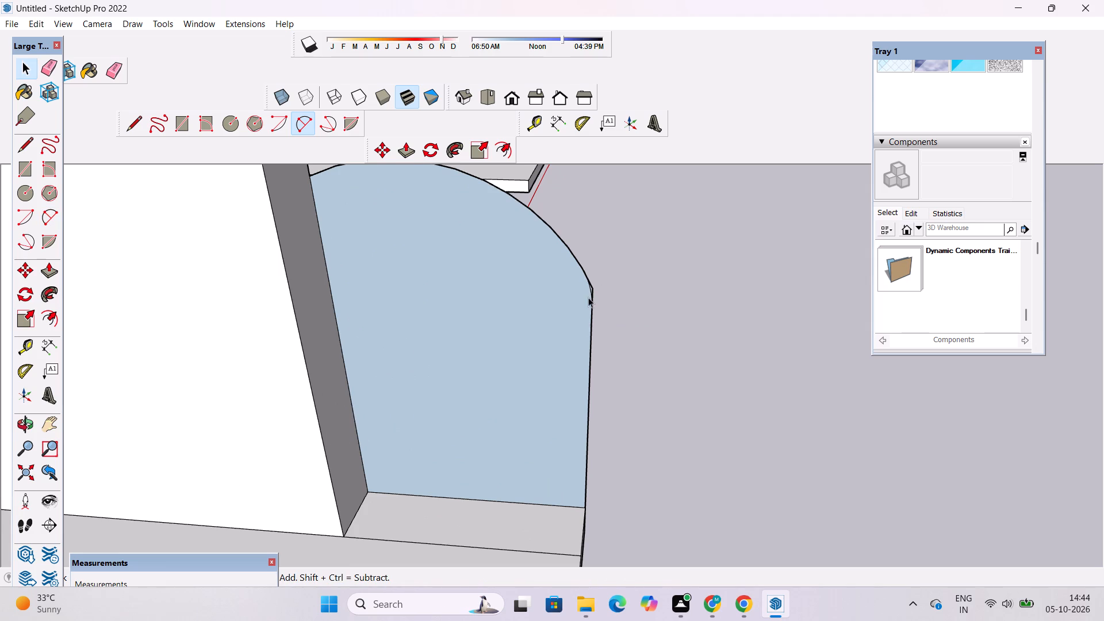
Erase the leftover sharp corner edges outside the small blending arc on the side face.
scroll(600, 314, up, 5)
key(e)
scroll(568, 275, down, 4)
scroll(561, 233, up, 5)
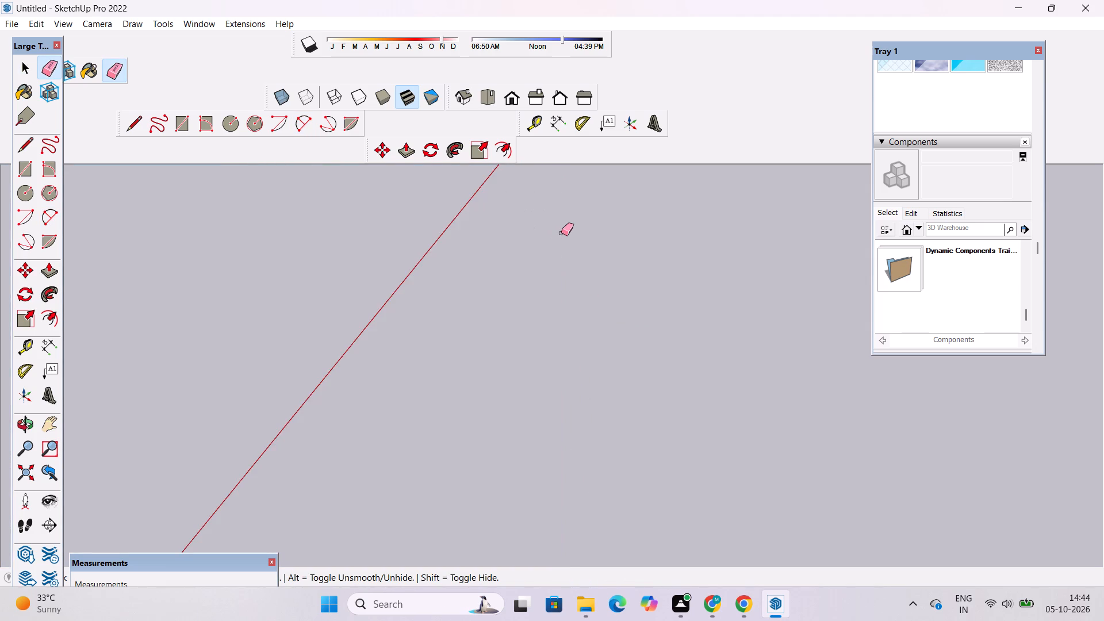
scroll(562, 234, up, 1)
scroll(562, 234, down, 4)
drag(572, 273, 570, 292)
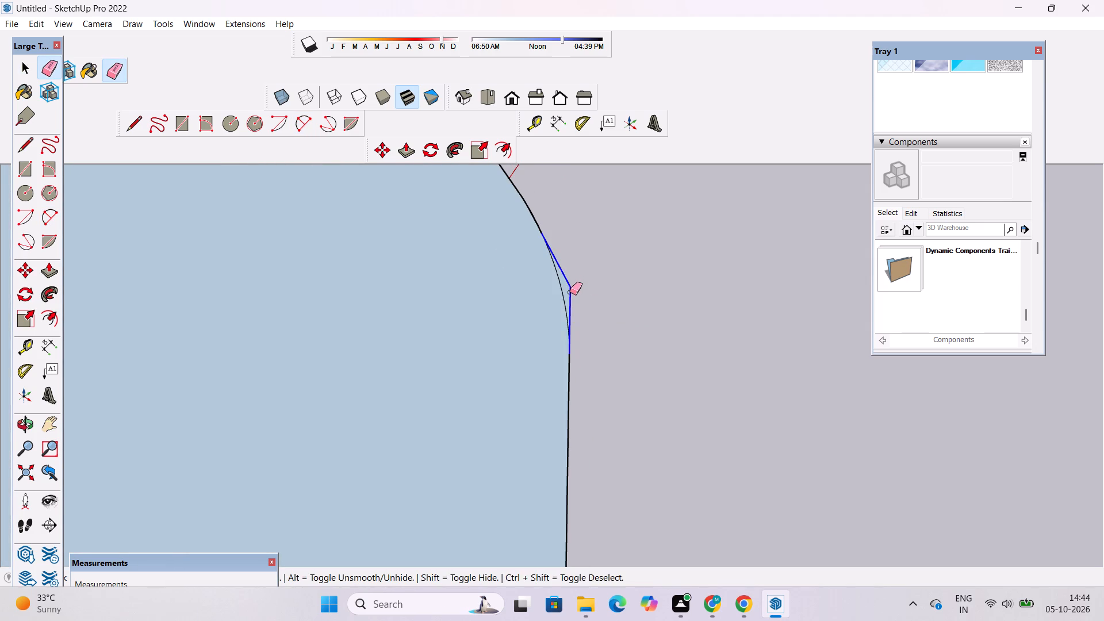
Finish erasing the sharp corner edges outside the small blending arc on the curved side face.
drag(570, 292, 570, 295)
Examine the curved side face from several angles against the front gate, posts and facade.
scroll(591, 331, down, 6)
key(o)
drag(657, 360, 496, 331)
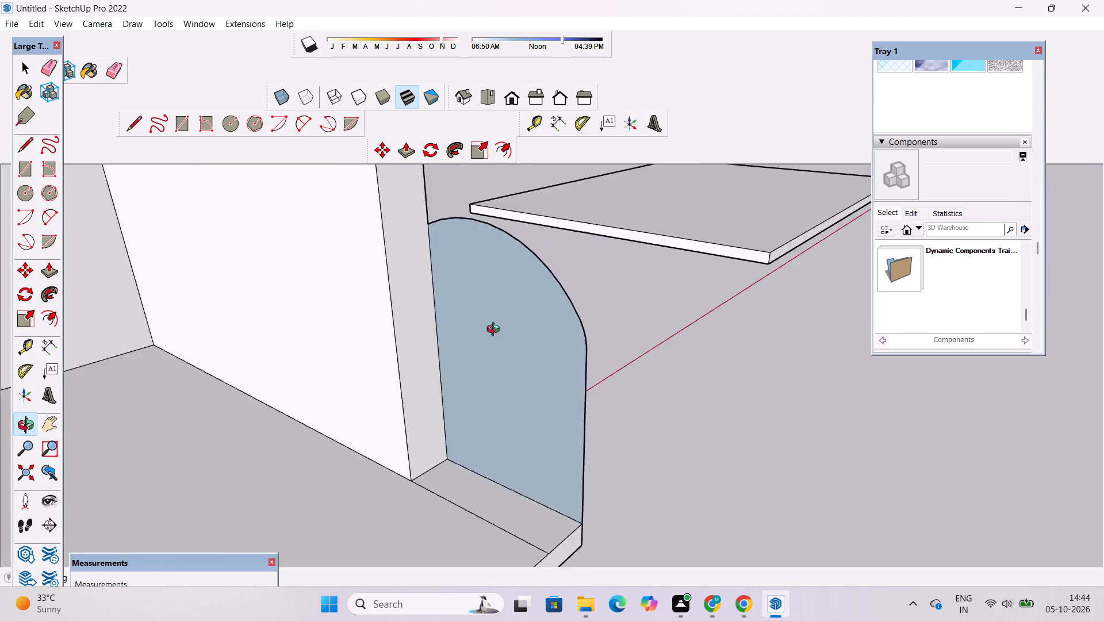
drag(496, 331, 301, 269)
scroll(480, 297, down, 7)
drag(633, 332, 438, 305)
scroll(420, 270, up, 5)
drag(448, 310, 776, 393)
shift+drag(776, 382, 610, 328)
drag(606, 332, 659, 334)
scroll(674, 328, down, 4)
scroll(674, 328, up, 2)
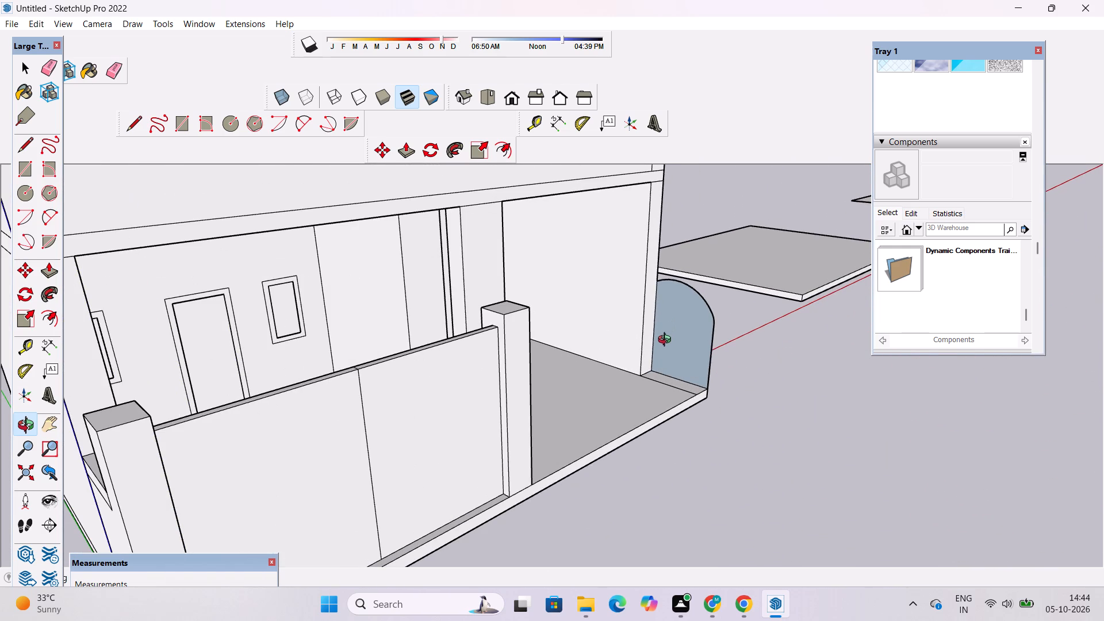
scroll(664, 347, down, 1)
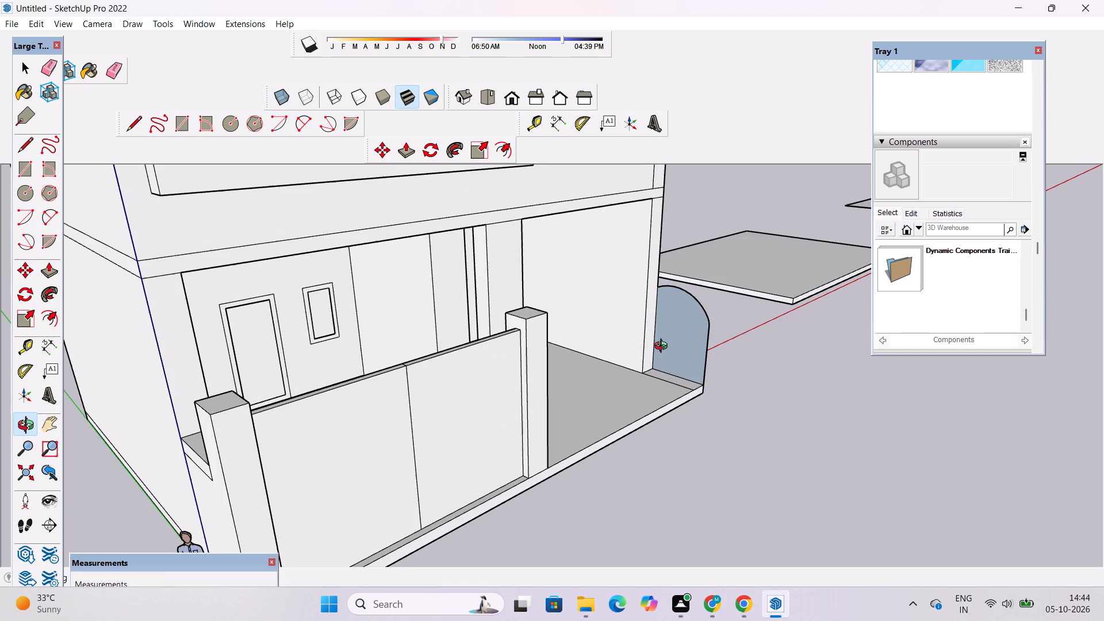
scroll(664, 347, down, 3)
shift+drag(662, 348, 637, 361)
drag(658, 393, 670, 415)
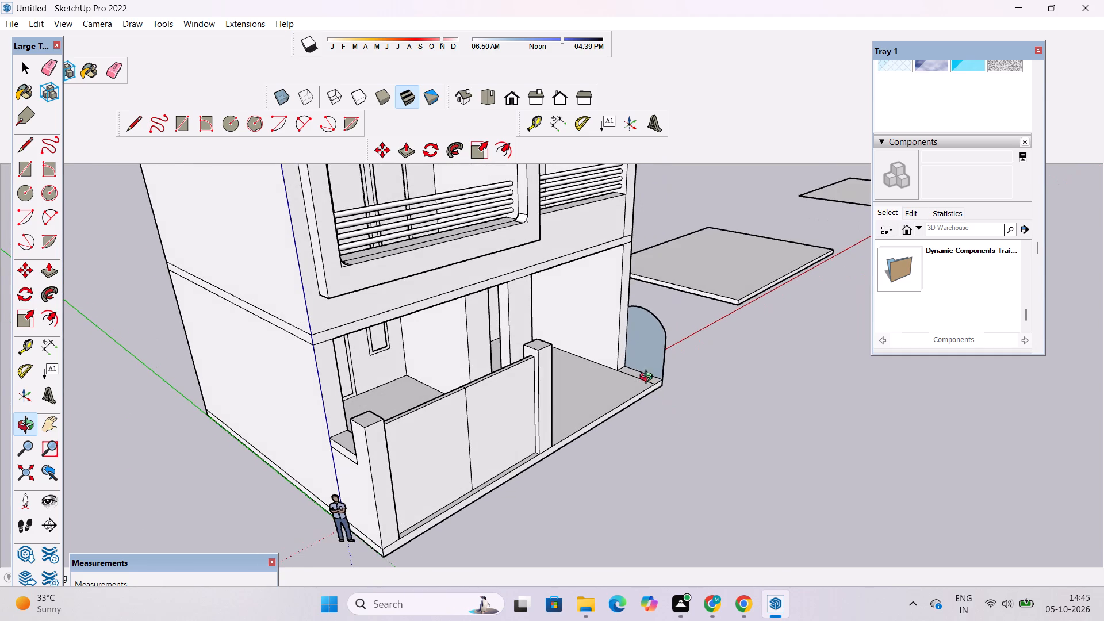
Push/Pull the curved-top side face 2' inward over the front slab to form a solid boundary wall.
scroll(643, 371, up, 1)
drag(643, 371, 584, 369)
scroll(626, 356, up, 2)
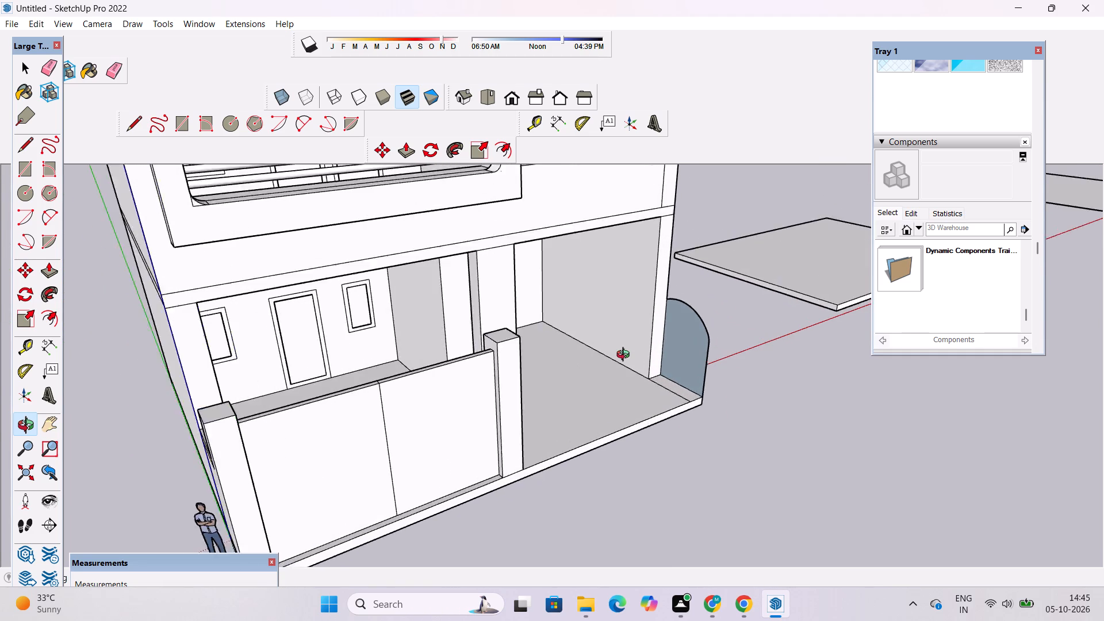
scroll(626, 356, up, 1)
drag(689, 361, 665, 361)
drag(665, 361, 604, 363)
drag(601, 375, 614, 389)
key(p)
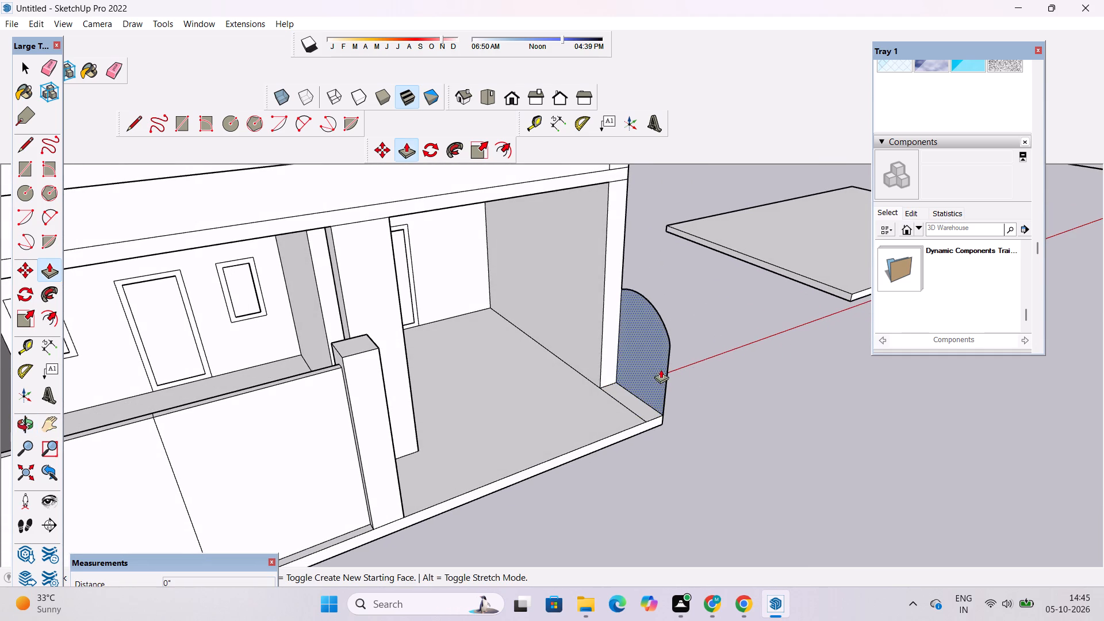
click(656, 366)
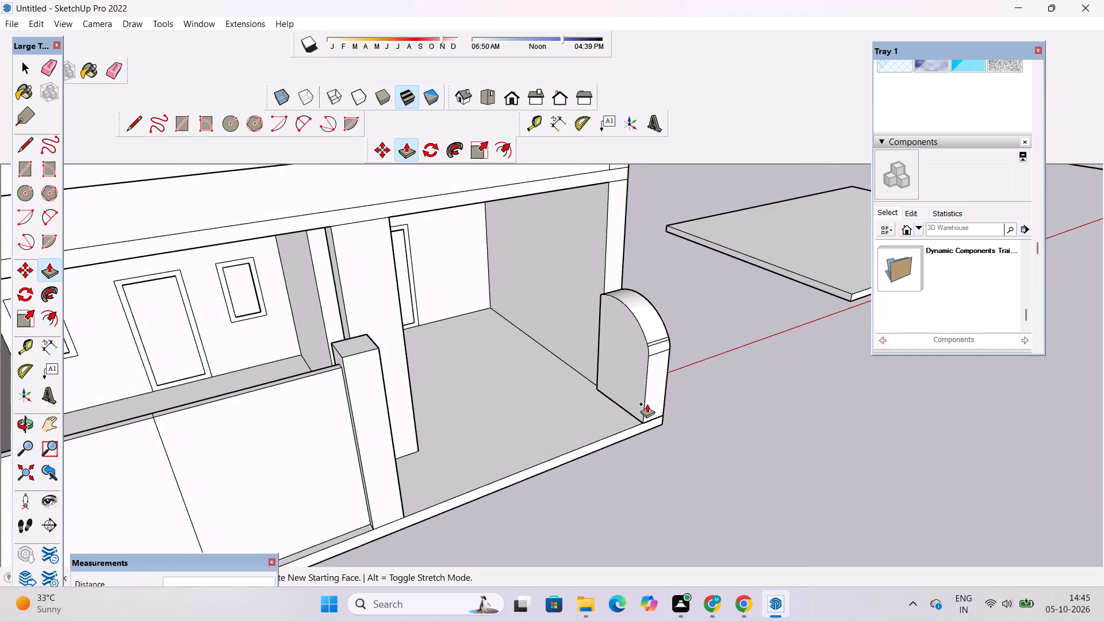
click(649, 419)
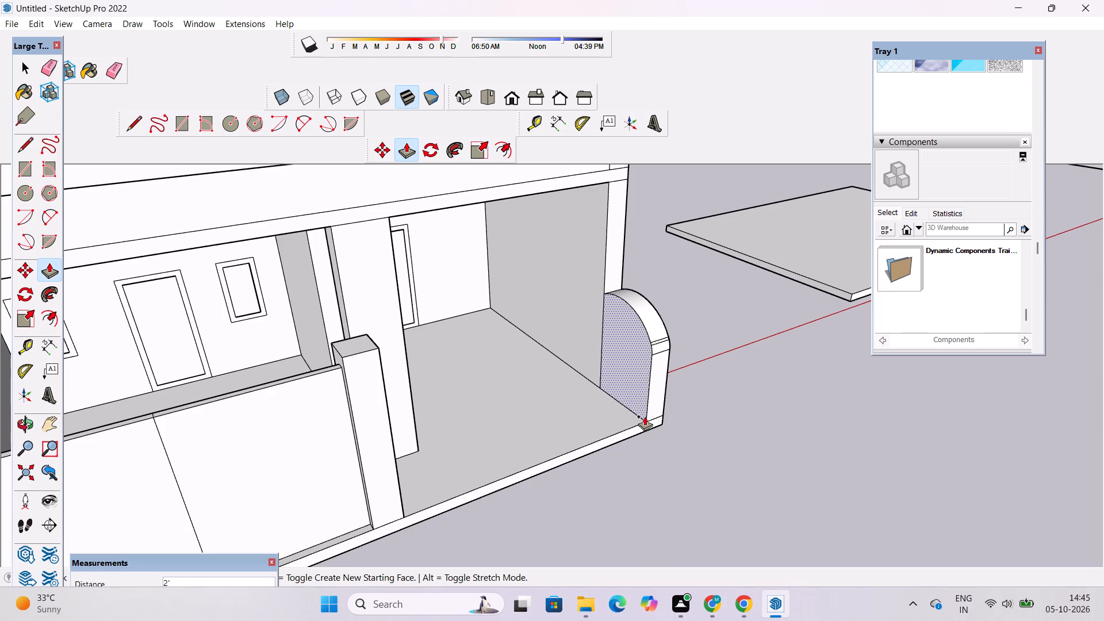
Examine the thickened curved boundary wall alongside the gate, posts and front slab from several angles.
key(o)
drag(697, 401, 590, 271)
scroll(682, 339, up, 4)
drag(687, 346, 599, 347)
scroll(599, 347, down, 2)
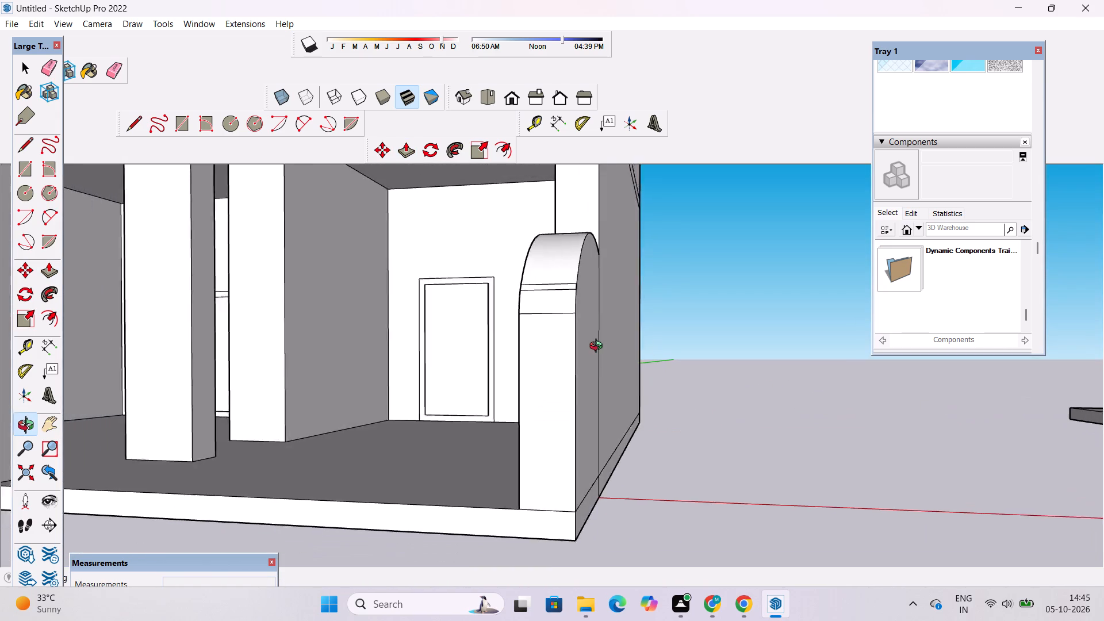
scroll(599, 347, down, 4)
drag(589, 336, 640, 393)
scroll(682, 378, down, 6)
drag(726, 405, 624, 392)
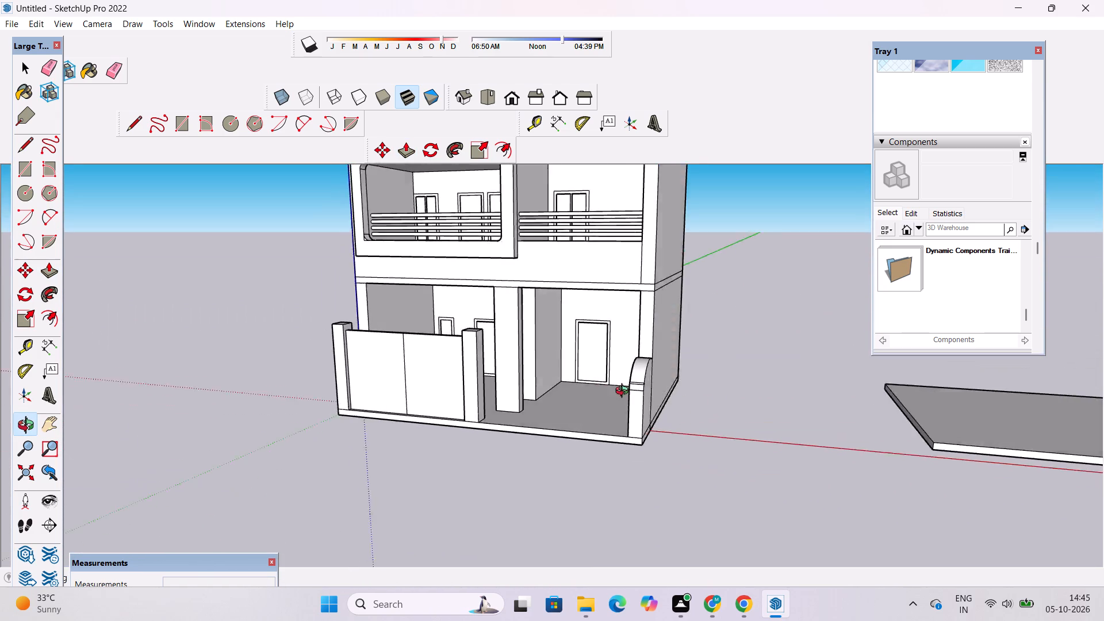
drag(624, 392, 530, 363)
drag(528, 363, 710, 341)
scroll(707, 325, down, 6)
drag(706, 348, 710, 371)
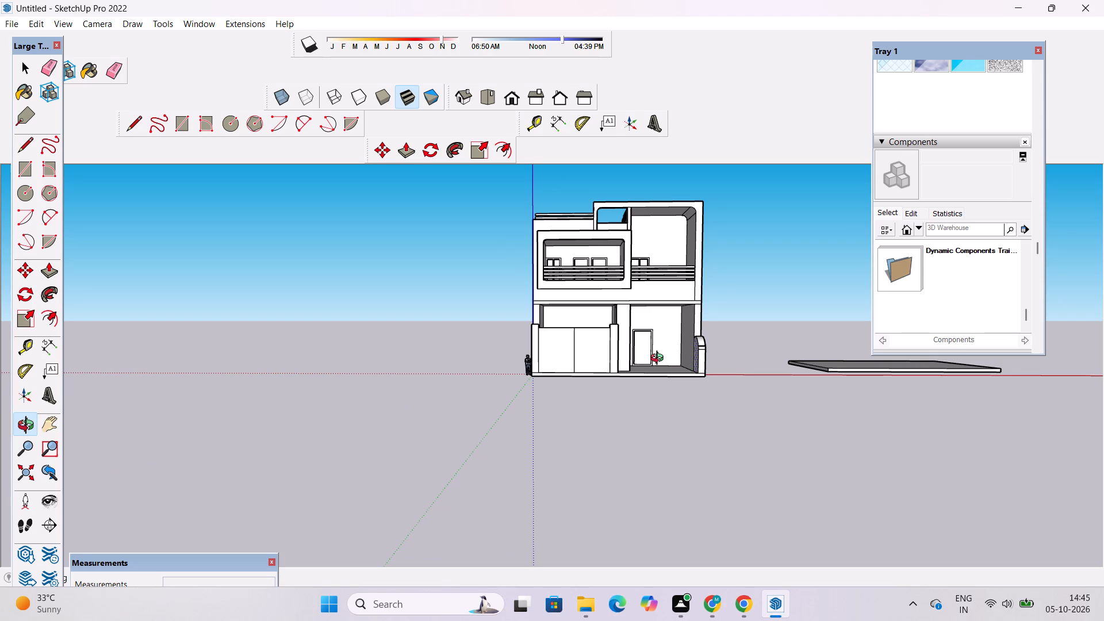
shift+drag(634, 373, 604, 368)
drag(604, 368, 608, 377)
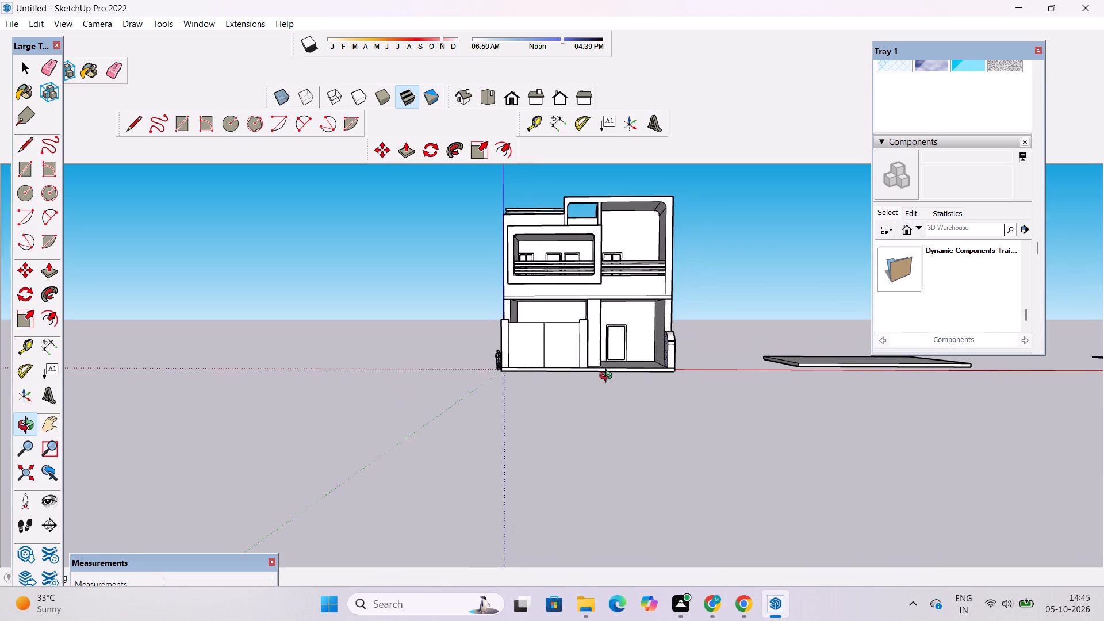
drag(608, 377, 619, 394)
scroll(608, 369, up, 4)
shift+drag(603, 363, 544, 365)
drag(547, 376, 572, 448)
scroll(563, 399, up, 4)
drag(561, 402, 565, 414)
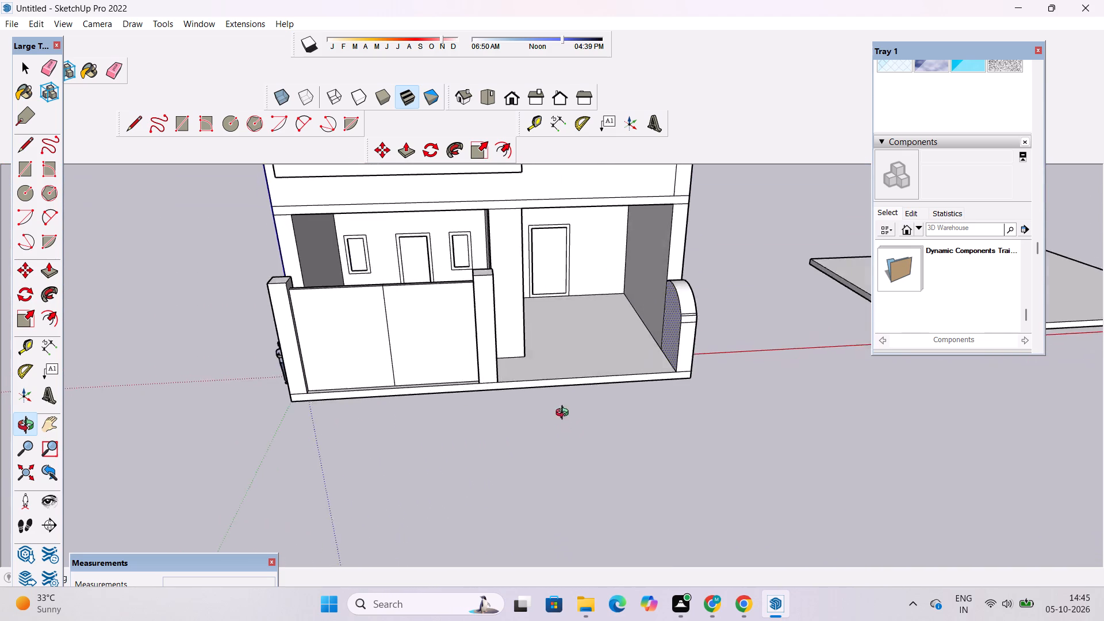
drag(565, 414, 574, 509)
scroll(551, 431, up, 5)
drag(549, 414, 432, 446)
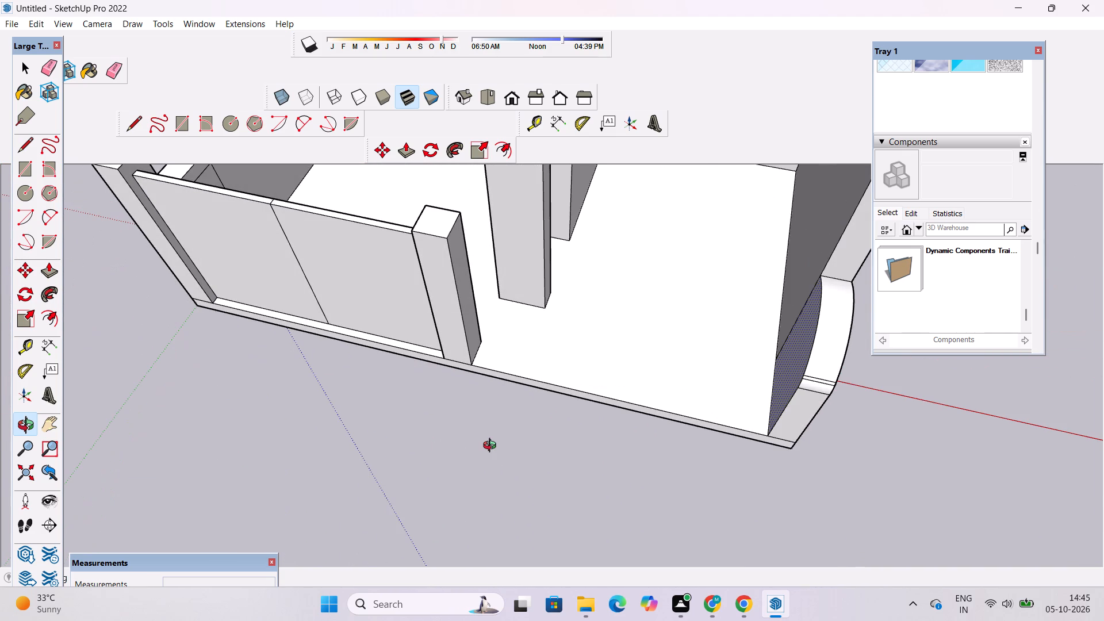
drag(471, 396, 501, 427)
drag(528, 397, 457, 385)
drag(460, 393, 535, 482)
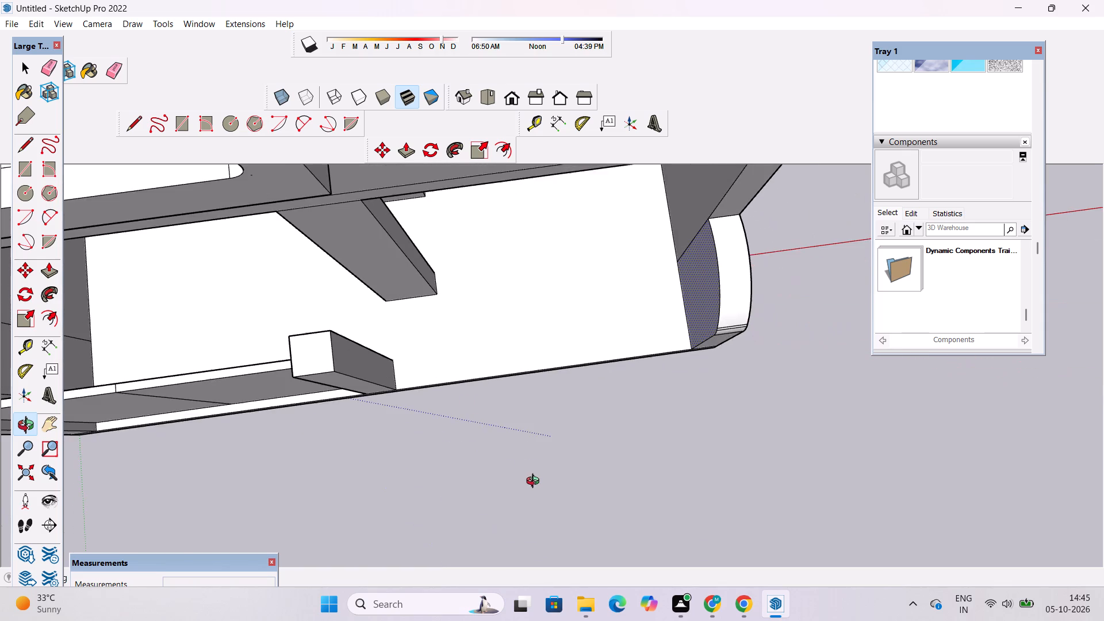
scroll(509, 380, up, 3)
shift+drag(507, 383, 469, 441)
scroll(462, 436, down, 4)
shift+drag(462, 434, 462, 442)
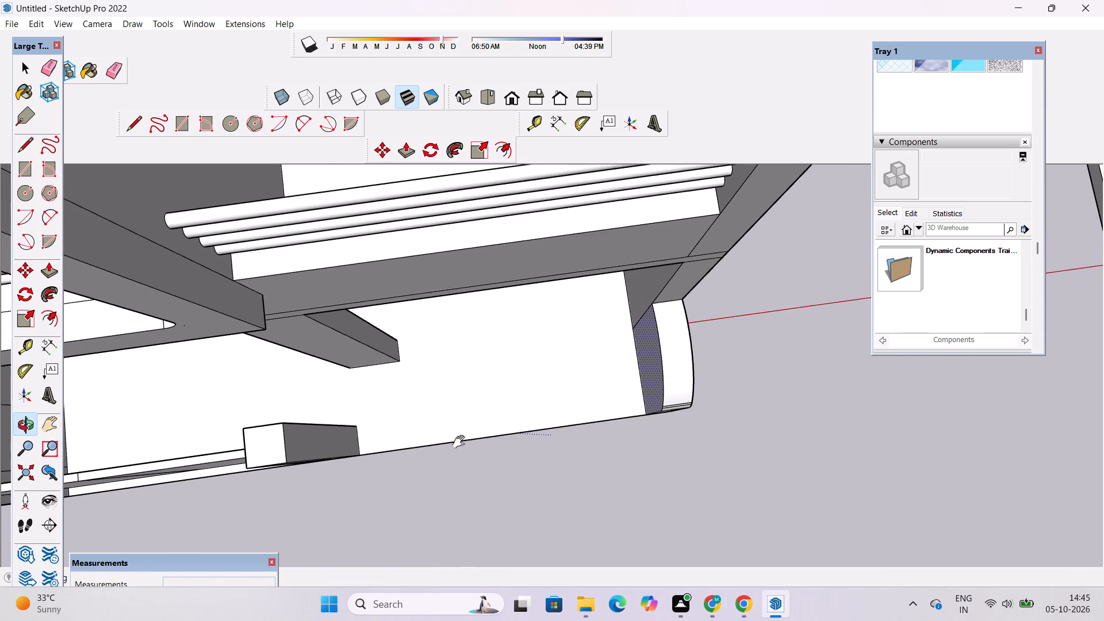
drag(460, 442, 440, 323)
Push the curved boundary wall's inner face back 1' toward the outer side to thin the wall.
scroll(439, 323, down, 3)
drag(539, 459, 544, 340)
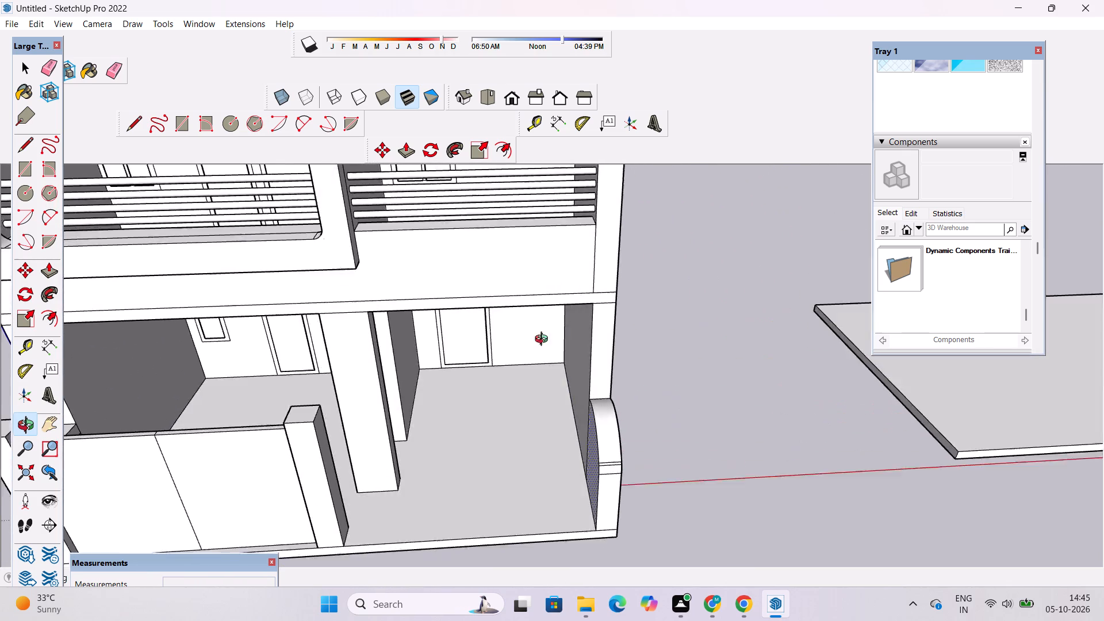
drag(544, 340, 544, 333)
shift+drag(530, 389, 417, 333)
drag(435, 379, 520, 355)
key(p)
click(467, 394)
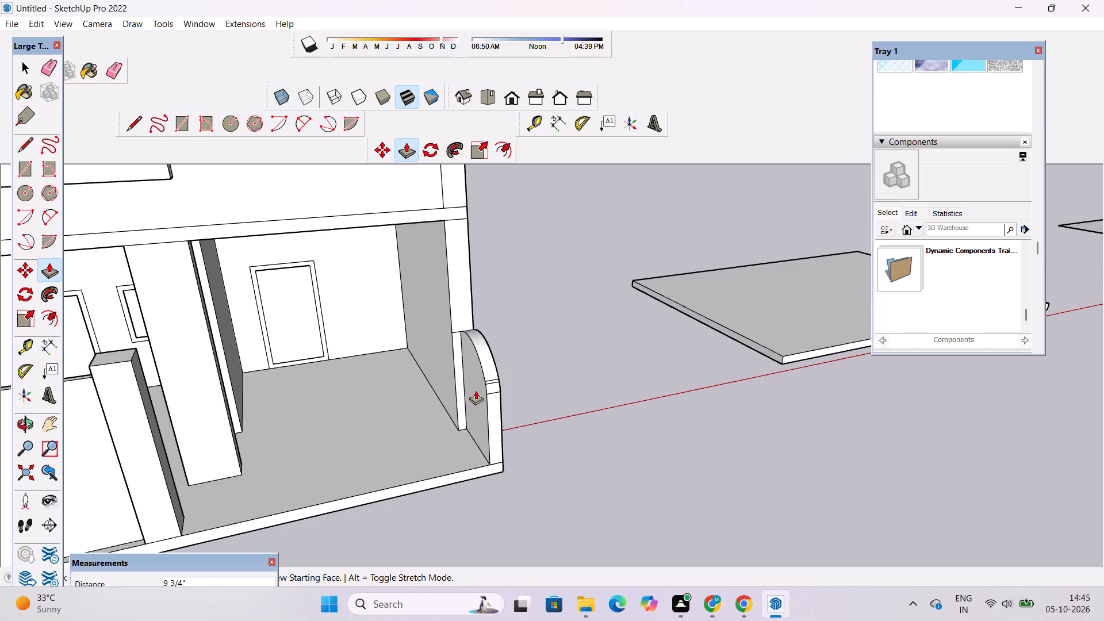
click(492, 461)
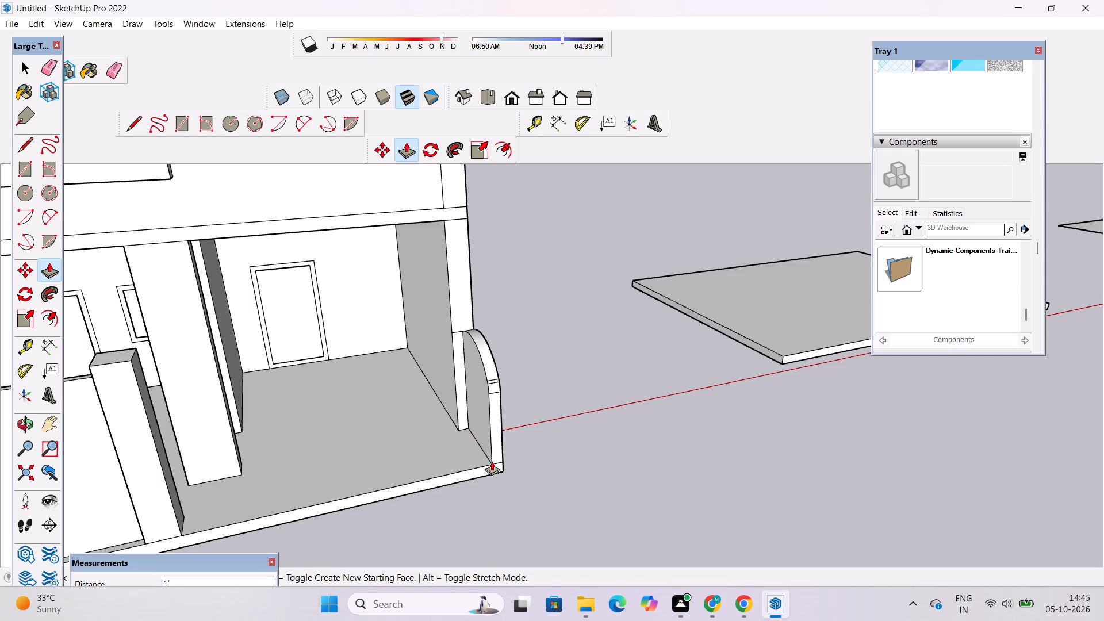
key(space)
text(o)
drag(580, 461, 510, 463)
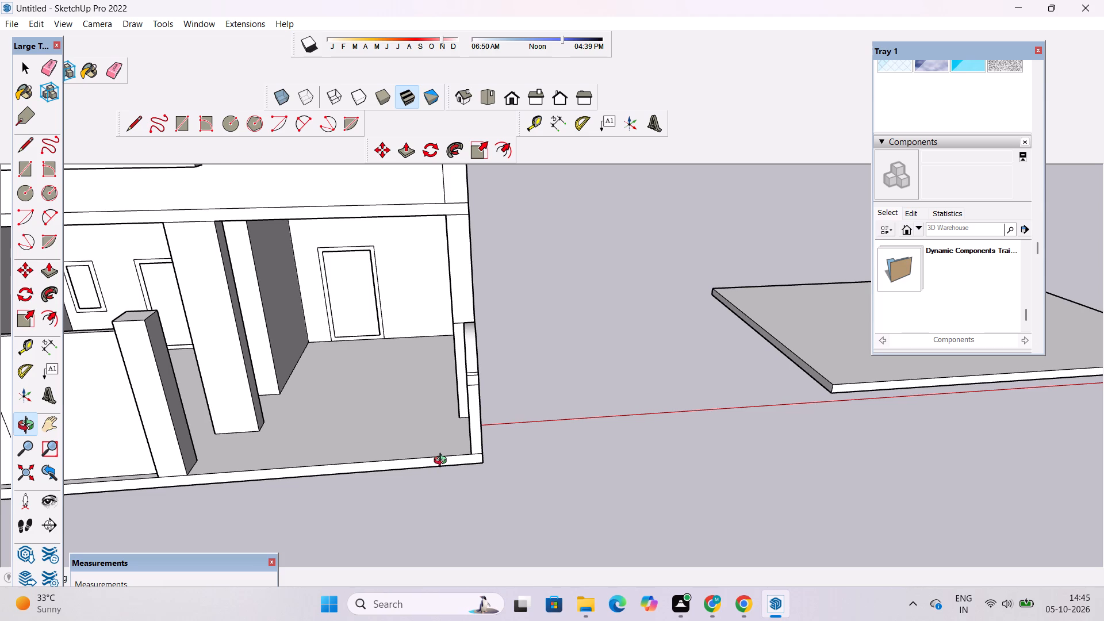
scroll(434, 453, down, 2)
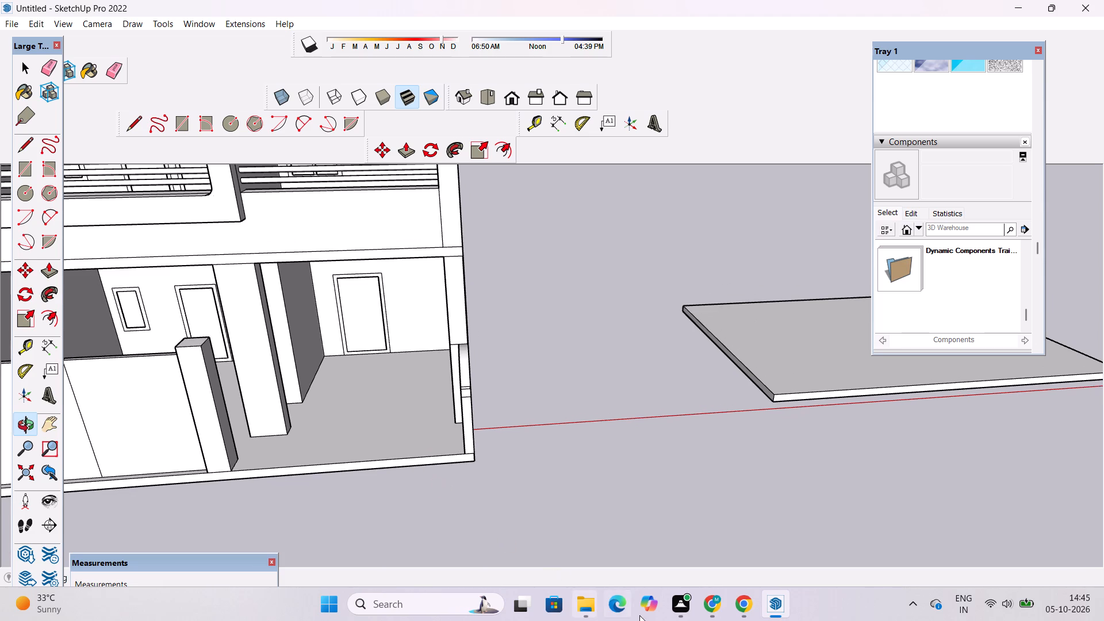
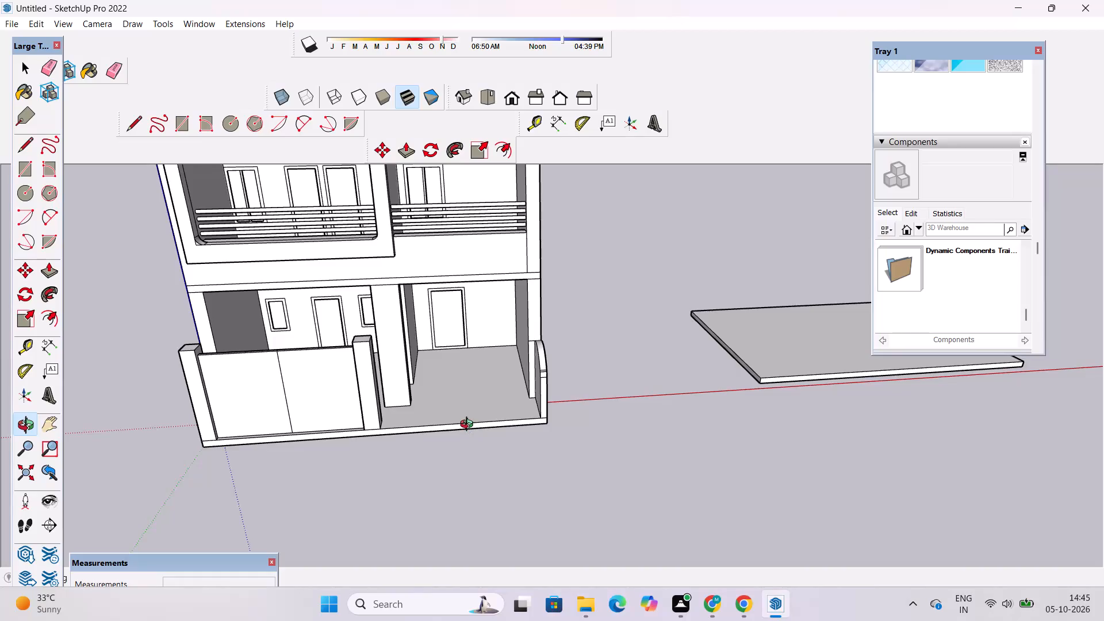
Examine the open front slab edge between the gate's inner post and the thinned curved boundary wall from several angles.
scroll(423, 406, up, 1)
shift+drag(423, 406, 486, 406)
drag(491, 456, 491, 419)
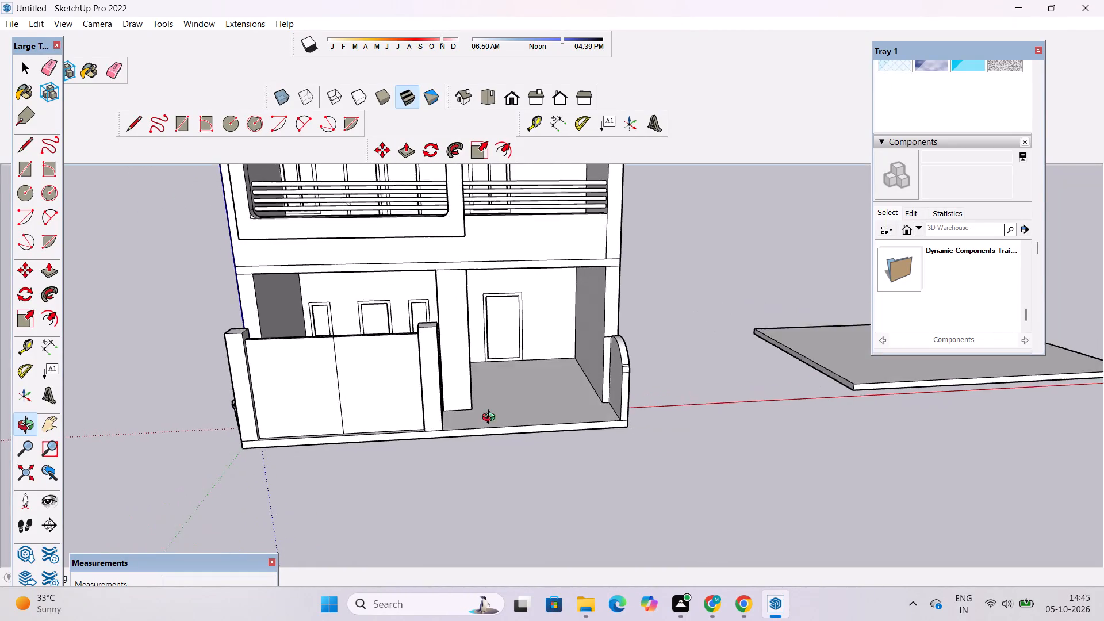
drag(491, 419, 491, 414)
scroll(487, 401, up, 5)
drag(494, 432, 485, 517)
drag(485, 518, 489, 443)
drag(489, 439, 477, 474)
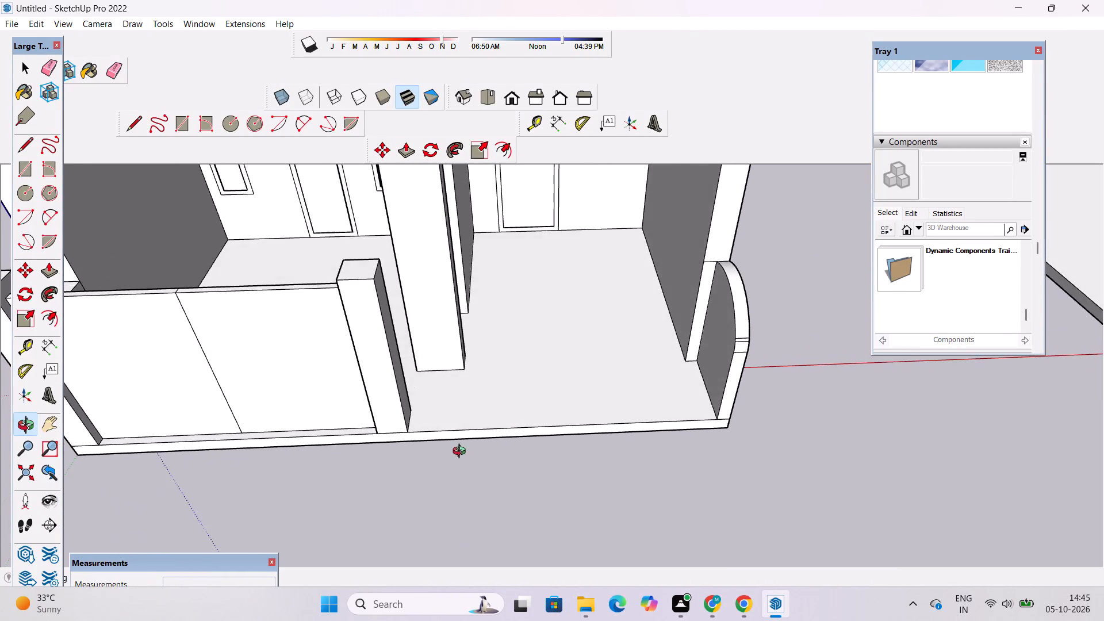
scroll(462, 453, up, 3)
shift+drag(463, 446, 416, 450)
drag(421, 454, 402, 459)
click(401, 458)
drag(402, 458, 414, 470)
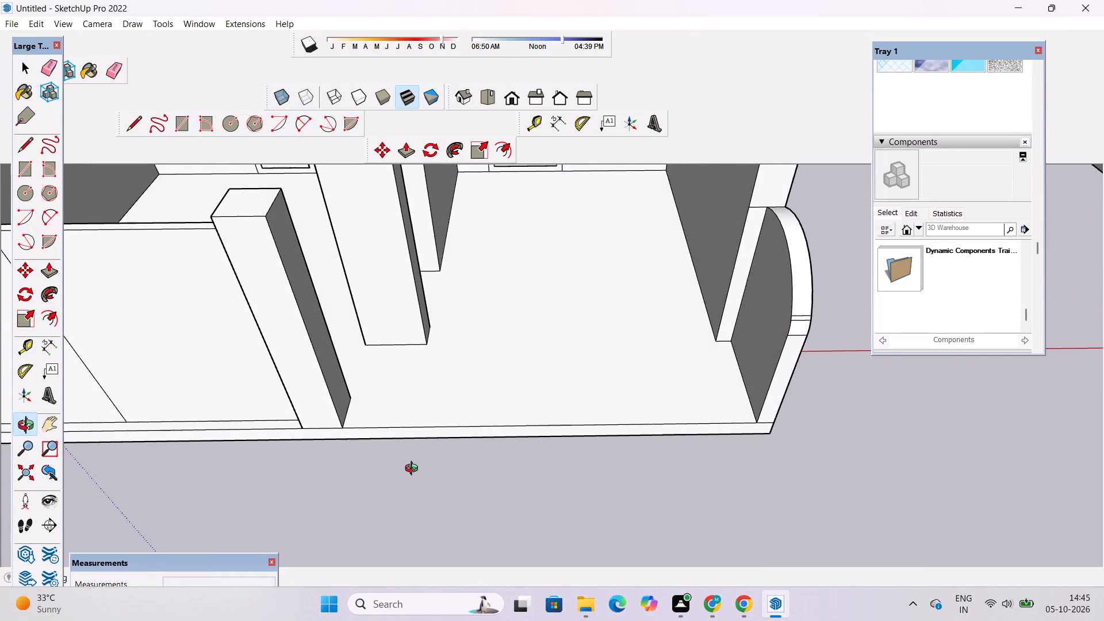
scroll(419, 458, up, 2)
scroll(419, 458, down, 1)
shift+drag(419, 458, 403, 400)
click(403, 400)
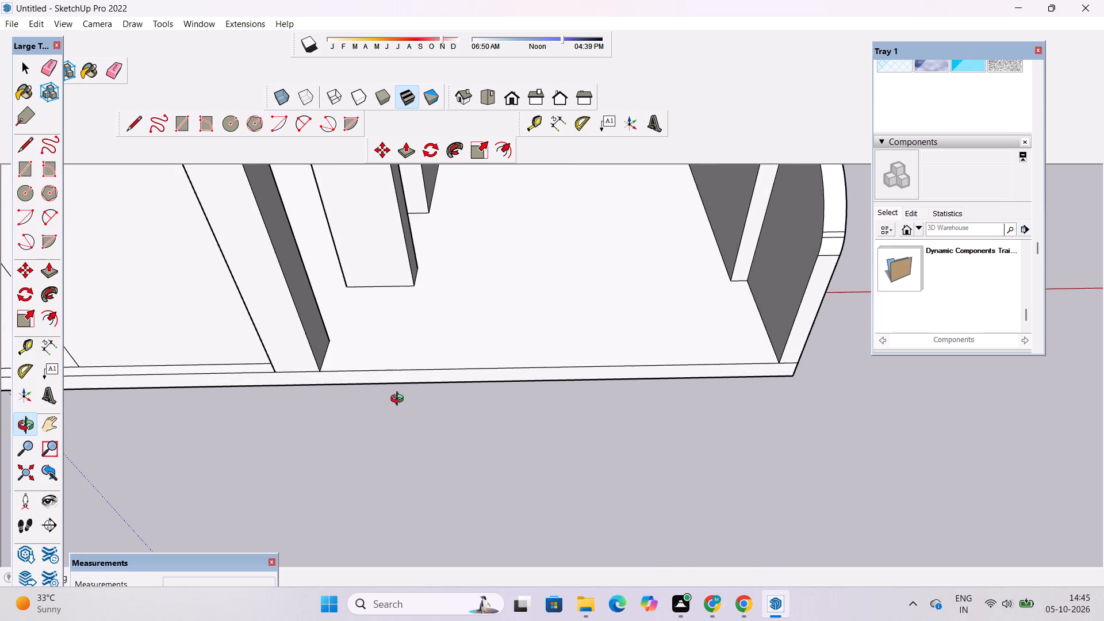
click(400, 400)
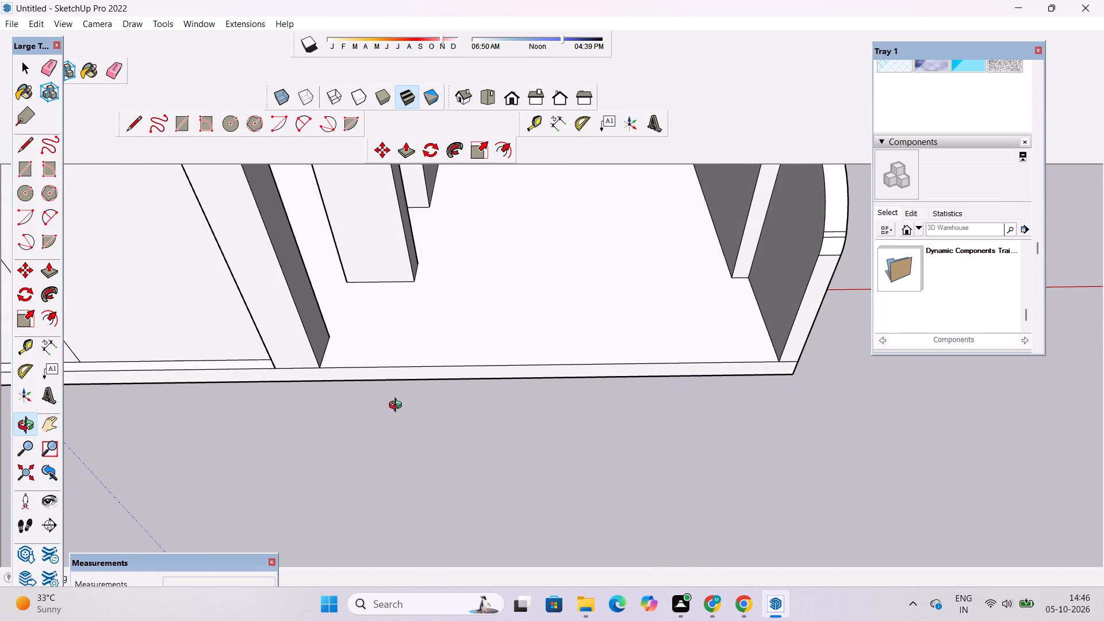
scroll(398, 408, down, 5)
drag(404, 434, 428, 389)
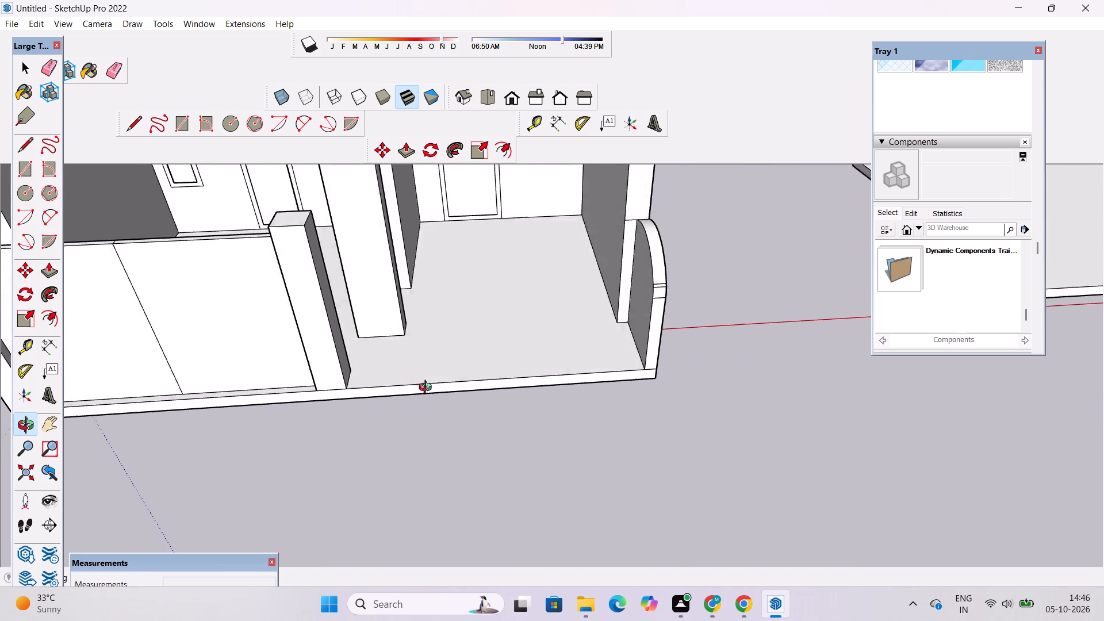
drag(428, 389, 431, 369)
drag(436, 388, 384, 496)
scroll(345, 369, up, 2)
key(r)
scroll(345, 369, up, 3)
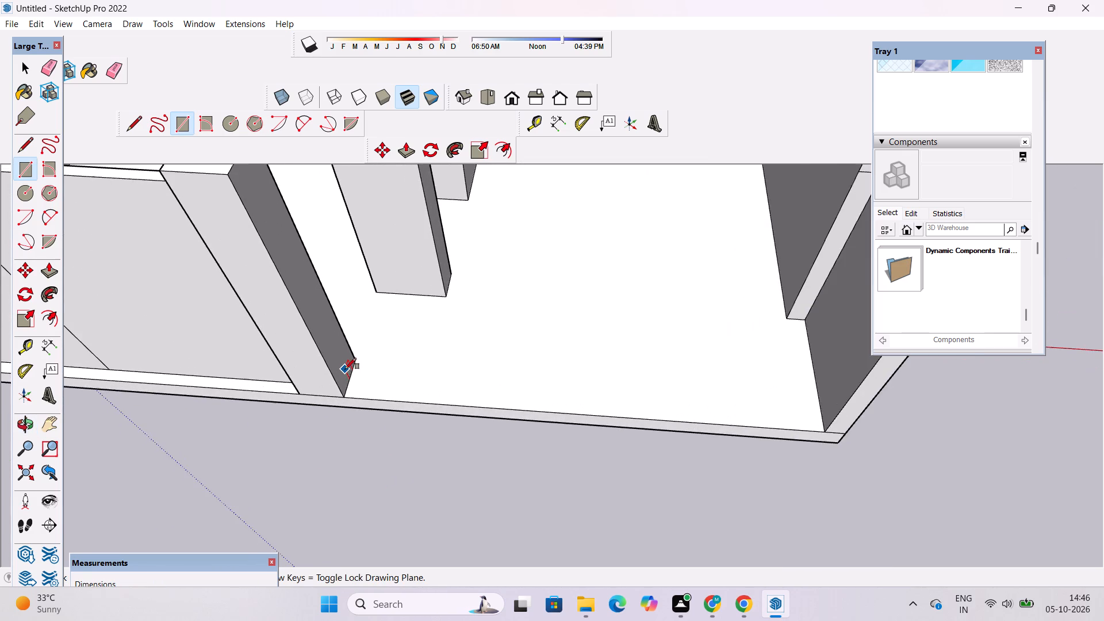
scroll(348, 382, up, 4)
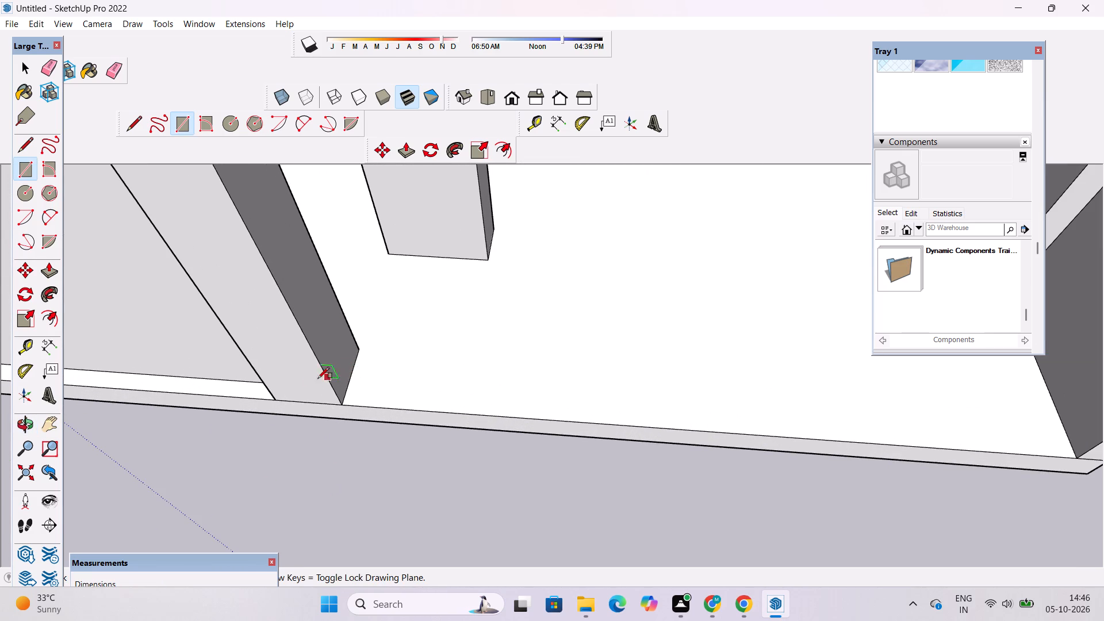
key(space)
Draw a line about 24' long across the front slab from the inner gate post's base to the curved boundary wall.
scroll(296, 364, down, 3)
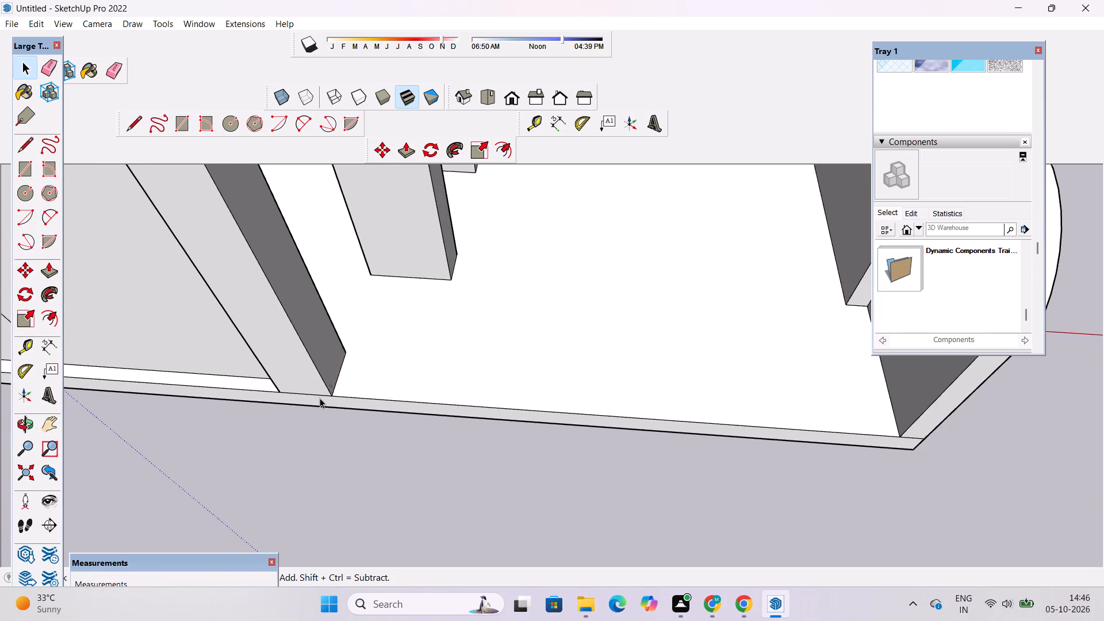
key(l)
scroll(320, 392, down, 5)
scroll(327, 389, up, 4)
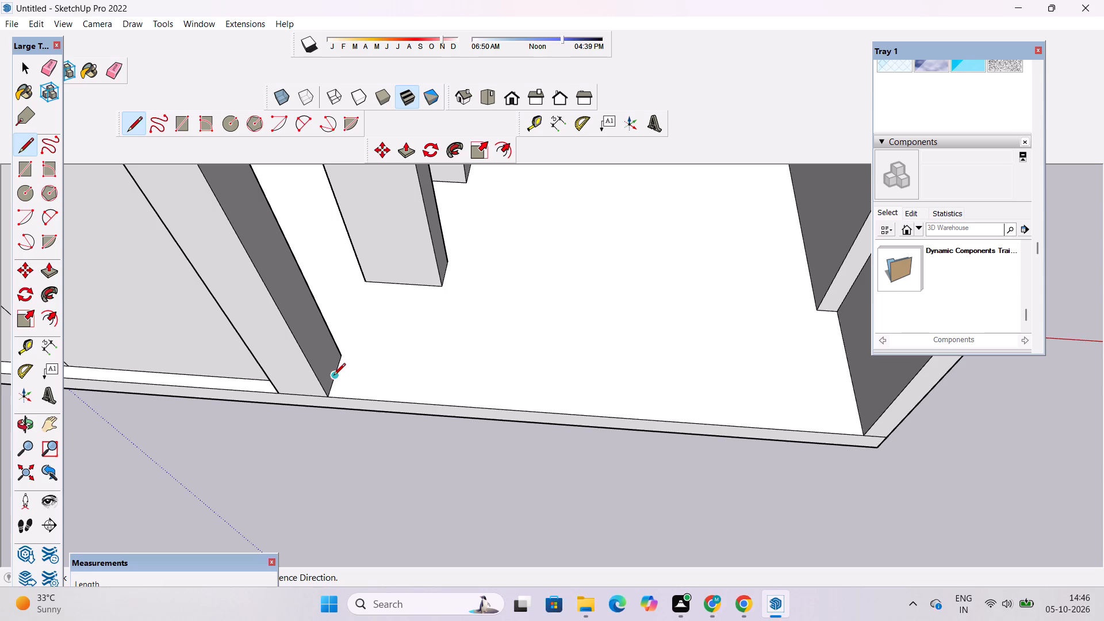
click(333, 376)
scroll(552, 381, down, 6)
scroll(706, 400, up, 5)
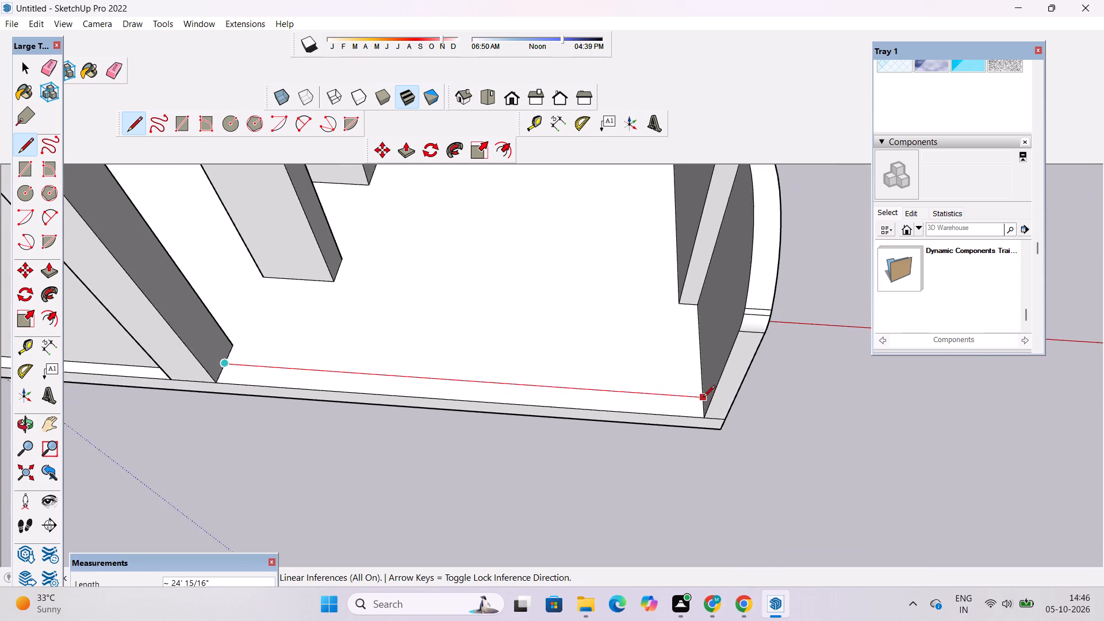
scroll(703, 398, up, 5)
click(701, 399)
Draw a 7' vertical line up the inner gate post's side face from the end of the slab line.
scroll(701, 399, down, 4)
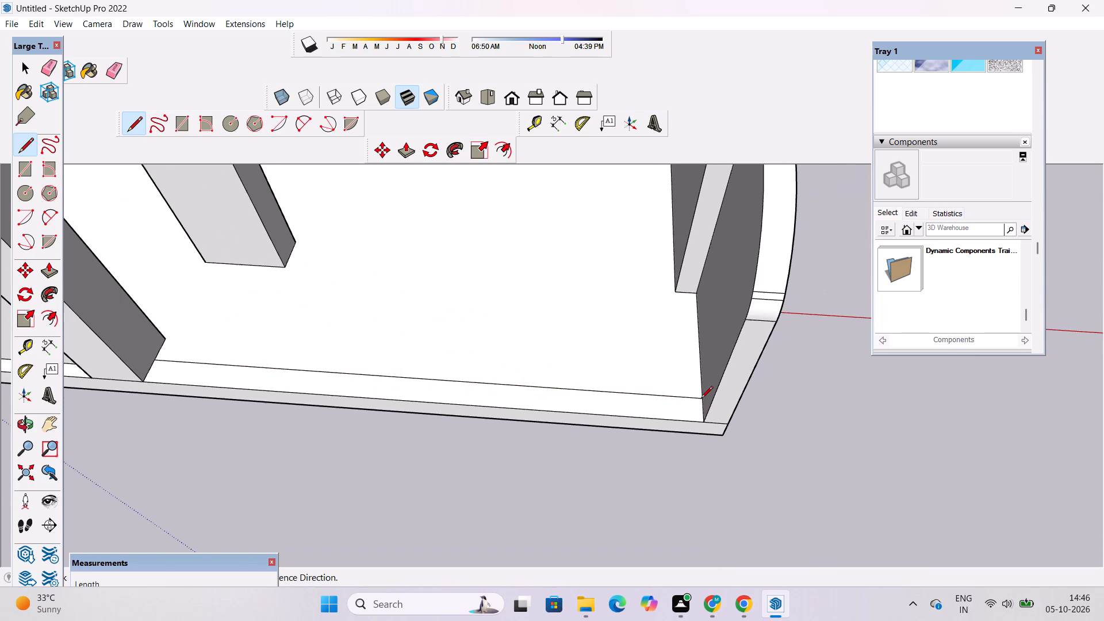
scroll(701, 399, down, 3)
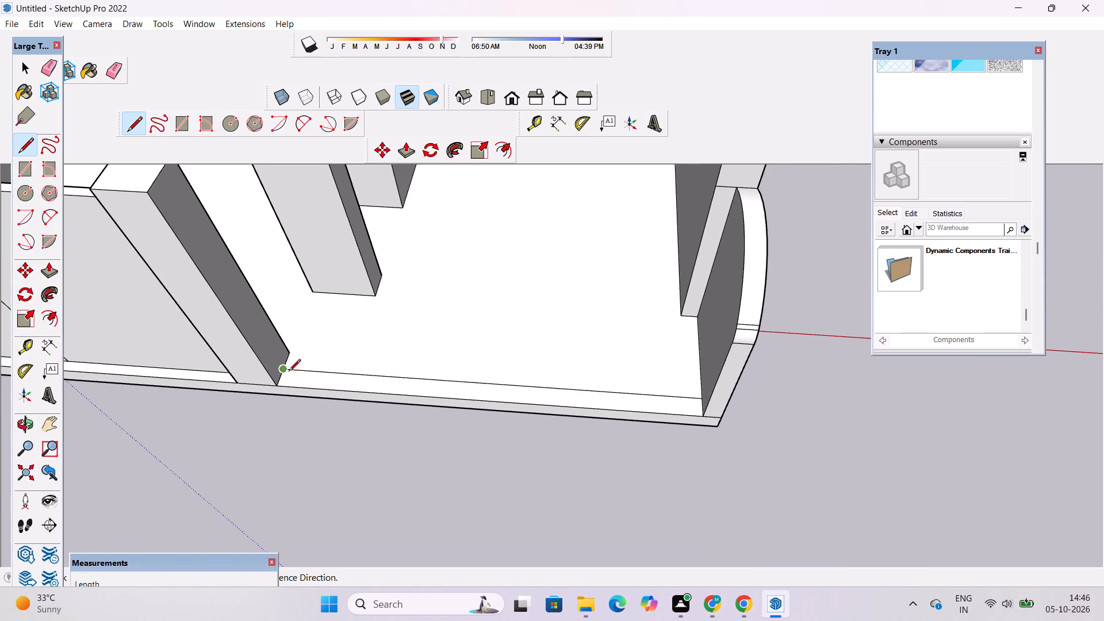
click(283, 368)
scroll(283, 368, down, 7)
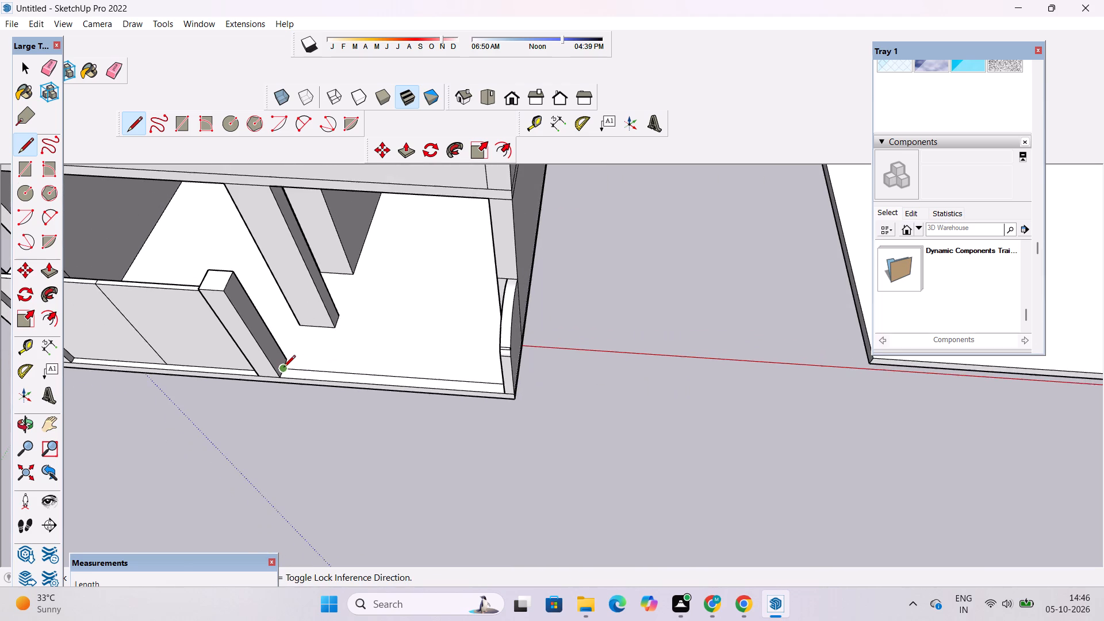
scroll(260, 336, up, 3)
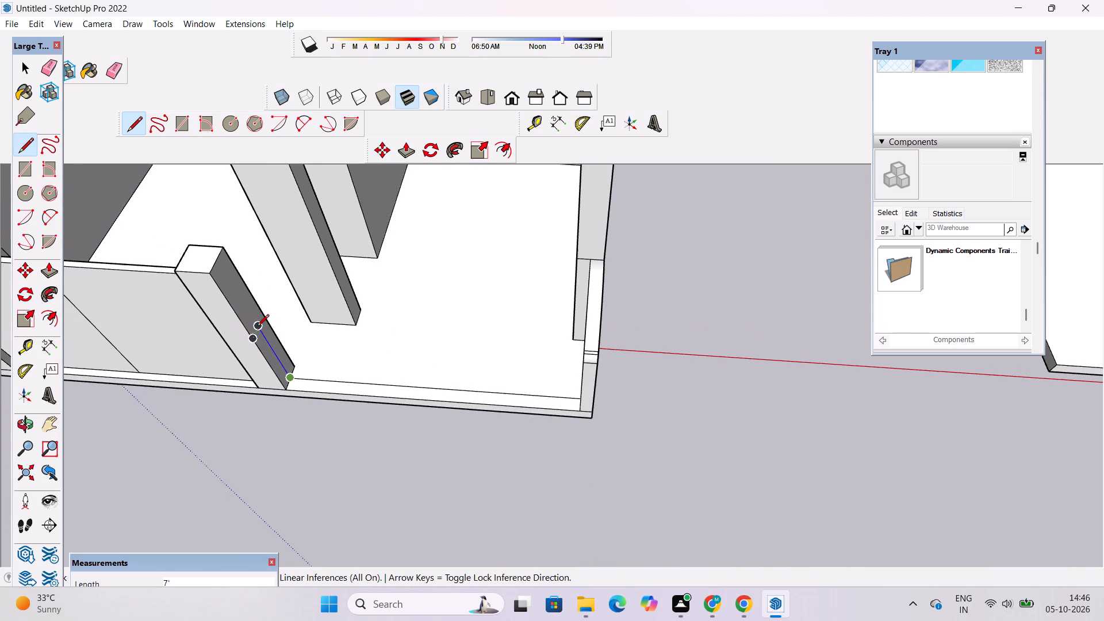
click(257, 327)
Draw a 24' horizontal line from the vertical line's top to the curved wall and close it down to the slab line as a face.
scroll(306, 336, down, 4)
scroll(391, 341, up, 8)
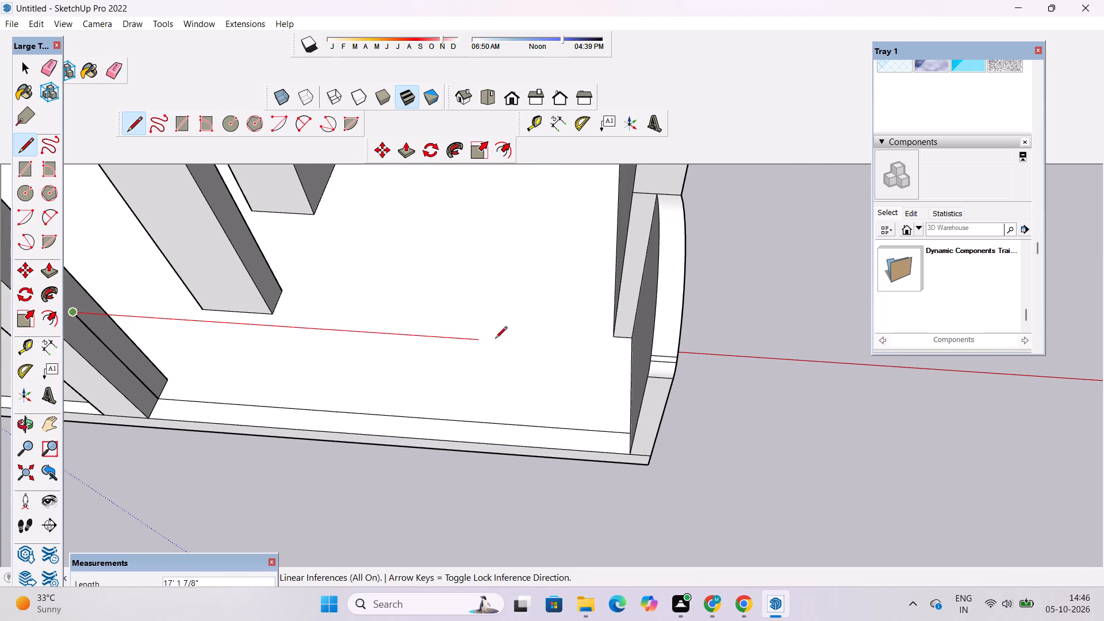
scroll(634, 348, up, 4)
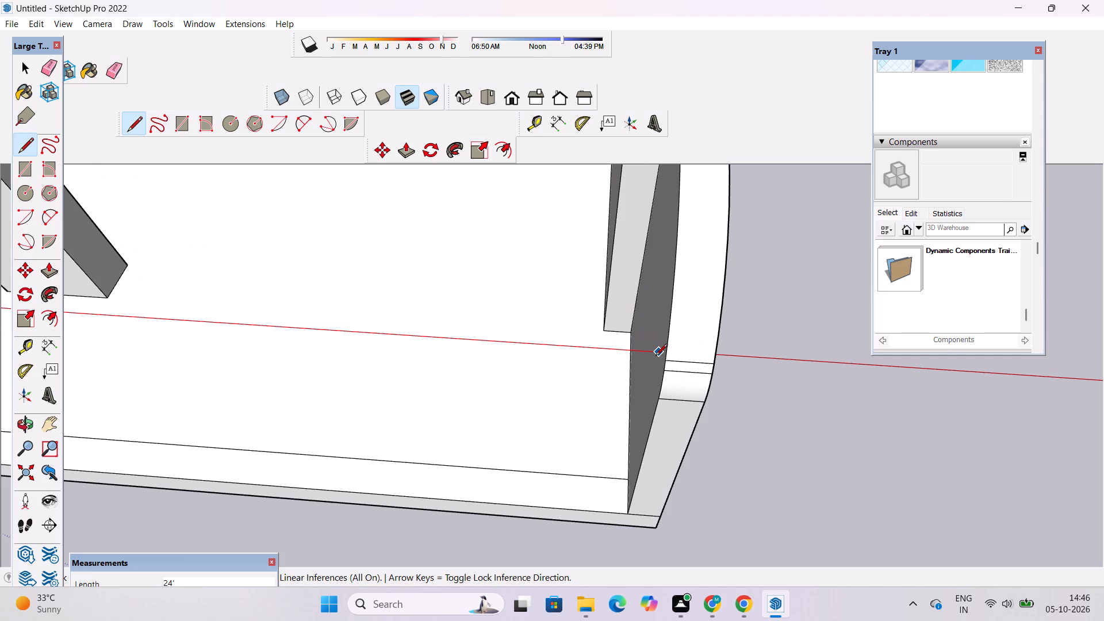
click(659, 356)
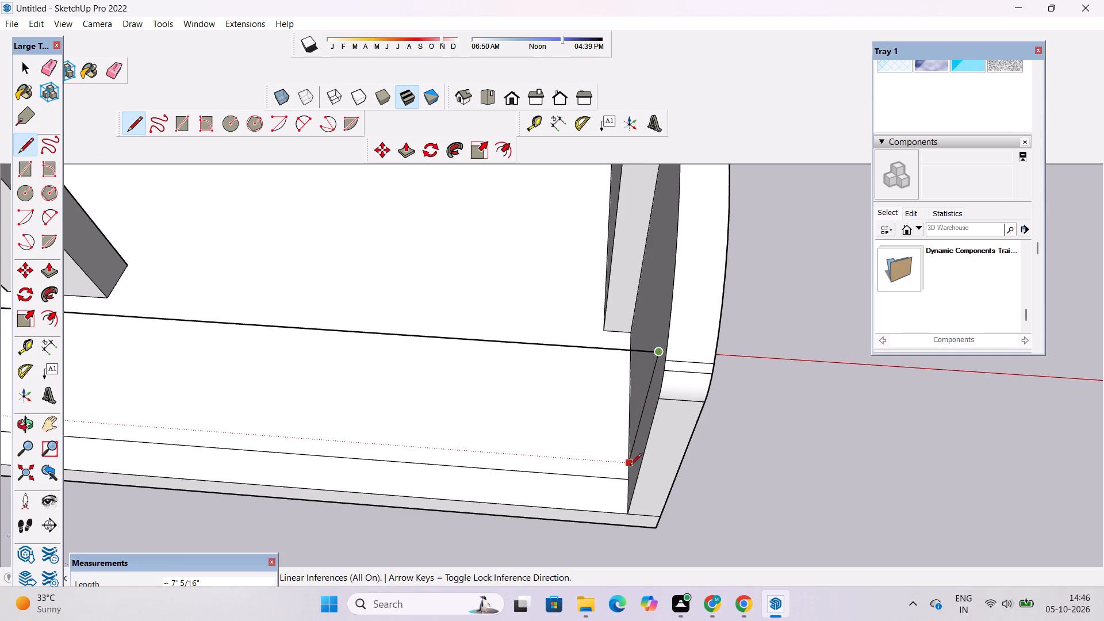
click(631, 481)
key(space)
Examine the front wall face between the gate post and curved boundary wall, comparing its height with the gate and facade.
key(o)
scroll(608, 451, down, 4)
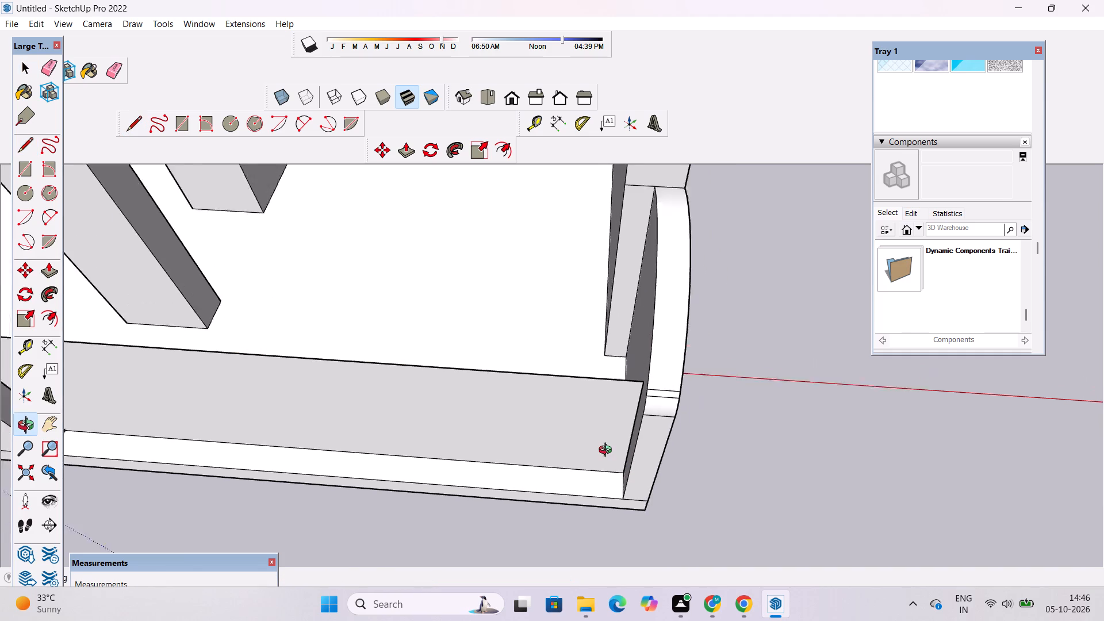
scroll(608, 451, down, 2)
drag(545, 506, 578, 324)
scroll(576, 325, down, 6)
scroll(542, 390, up, 5)
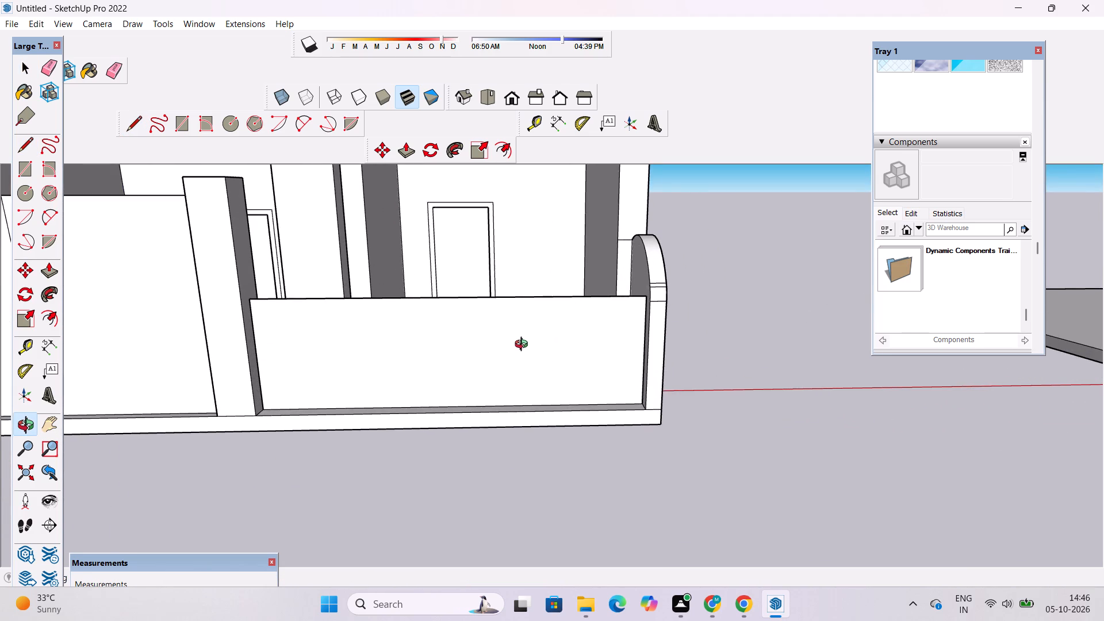
scroll(523, 344, down, 3)
drag(499, 378, 488, 348)
drag(467, 364, 486, 396)
drag(485, 402, 494, 410)
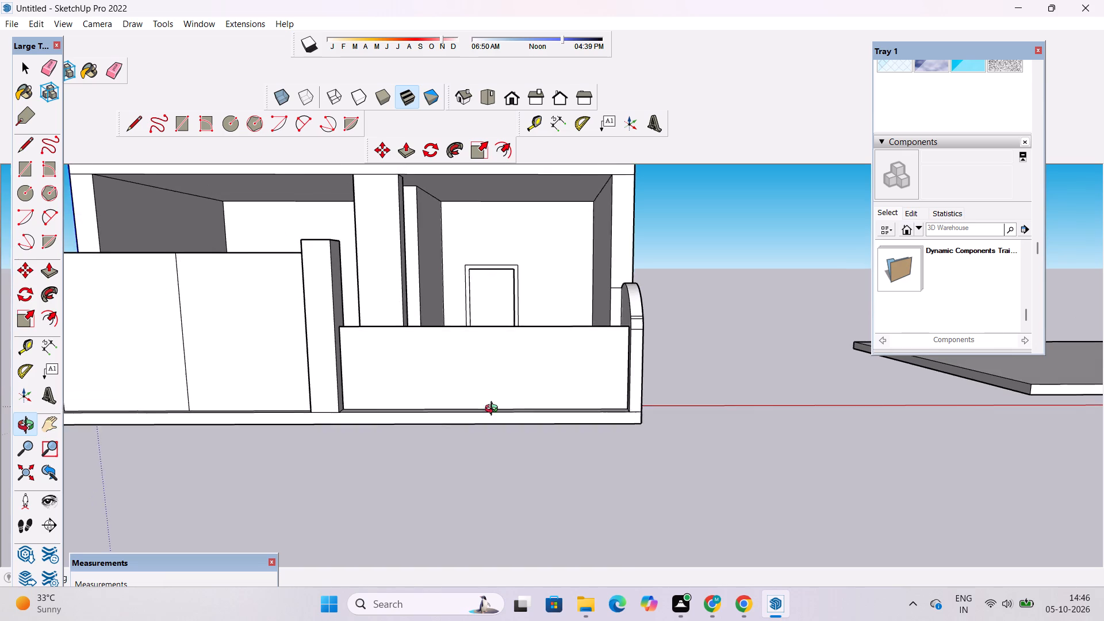
drag(494, 410, 512, 411)
drag(553, 343, 549, 401)
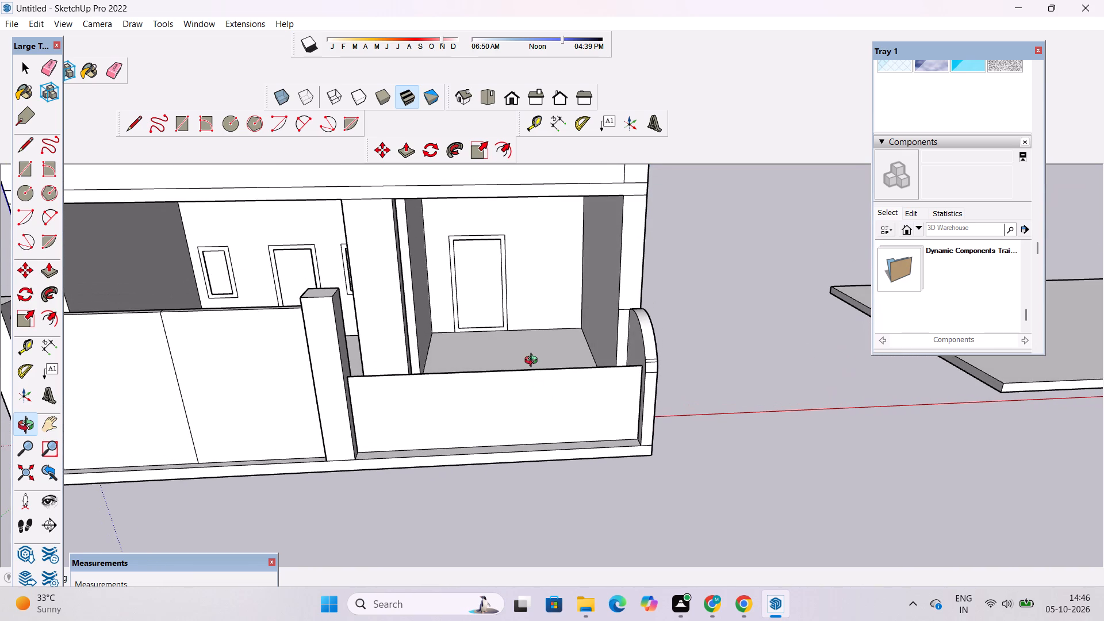
scroll(534, 362, down, 5)
drag(531, 413, 520, 469)
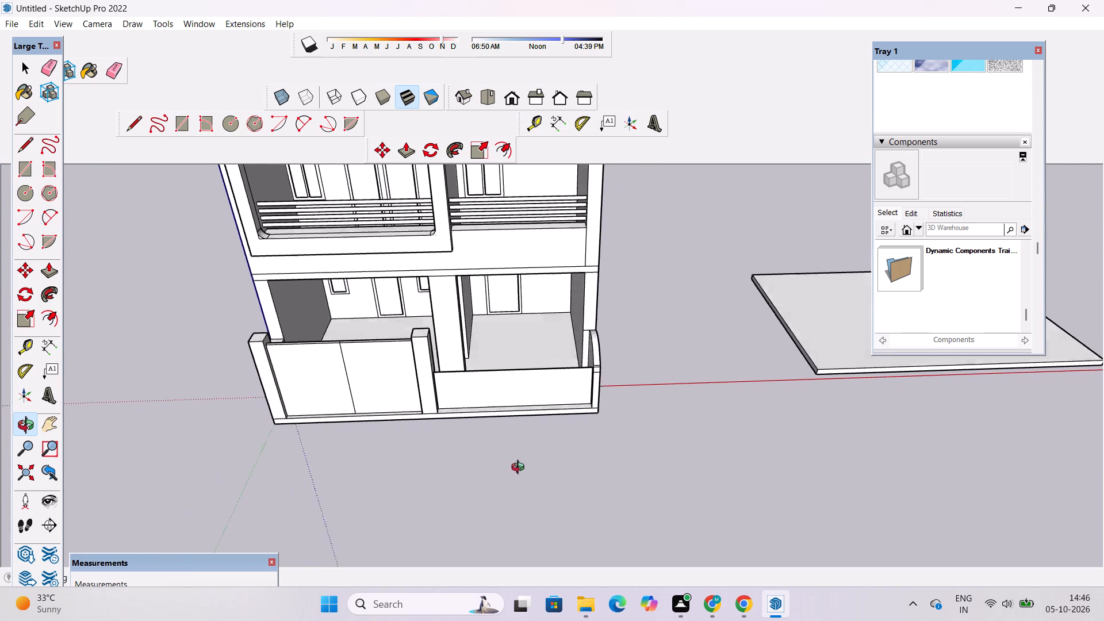
drag(520, 469, 519, 475)
scroll(517, 366, up, 5)
drag(522, 384, 515, 463)
scroll(530, 444, up, 3)
shift+drag(530, 443, 519, 375)
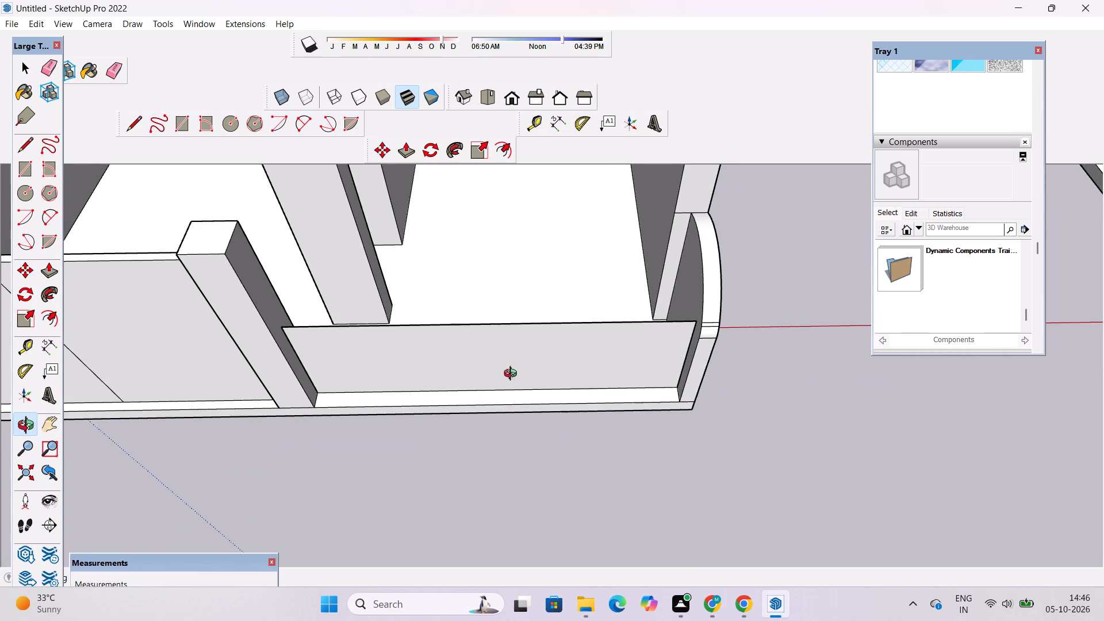
drag(511, 376, 466, 342)
scroll(466, 340, up, 3)
shift+drag(466, 340, 450, 370)
drag(449, 373, 461, 322)
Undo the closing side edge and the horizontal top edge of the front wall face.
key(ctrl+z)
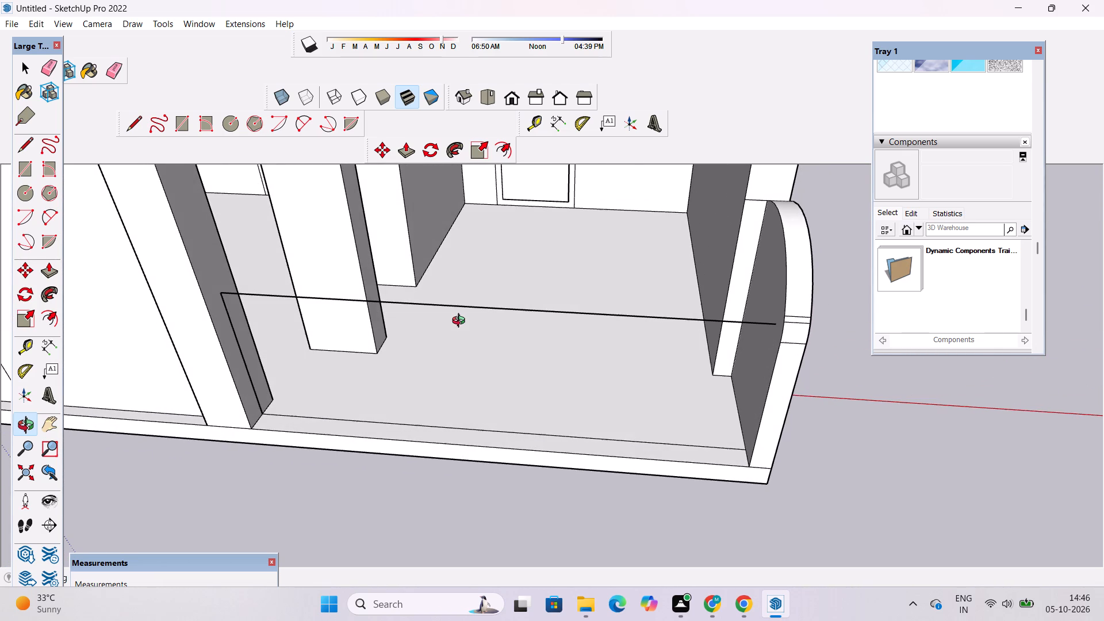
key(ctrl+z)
Extend the vertical line on the inner gate post's side face upward by 2'.
shift+drag(444, 337, 431, 385)
drag(398, 396, 402, 386)
shift+drag(402, 384, 455, 371)
key(l)
scroll(289, 347, up, 4)
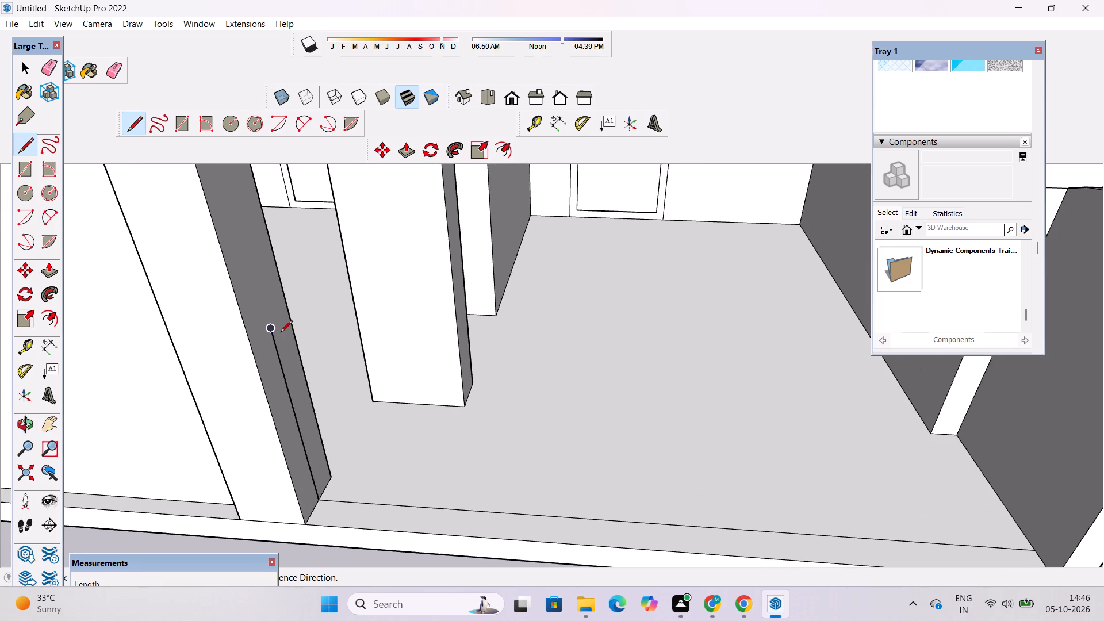
click(270, 330)
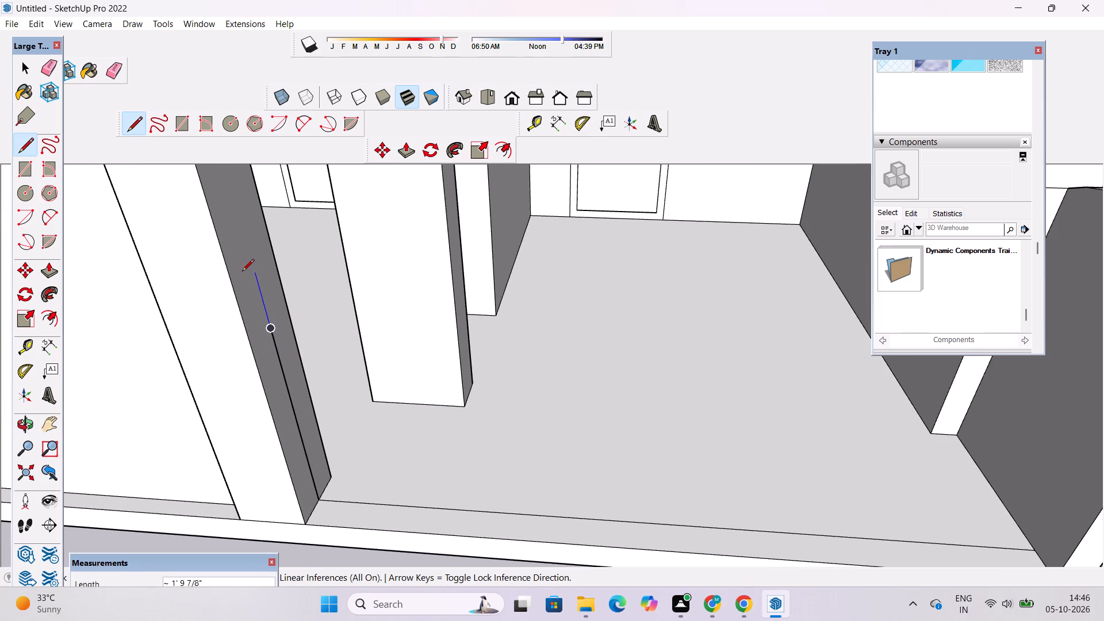
text(2')
key(Return)
Draw a 24' horizontal line along the red axis from the extended line's top to the curved edge of the boundary wall.
scroll(239, 268, down, 5)
scroll(294, 266, down, 5)
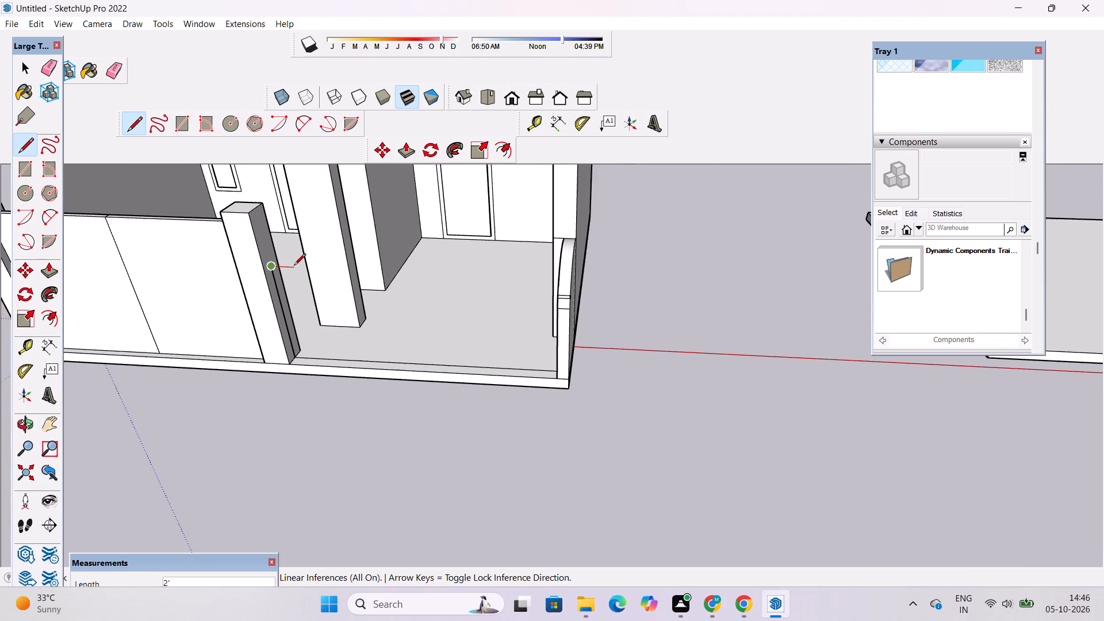
scroll(510, 270, up, 7)
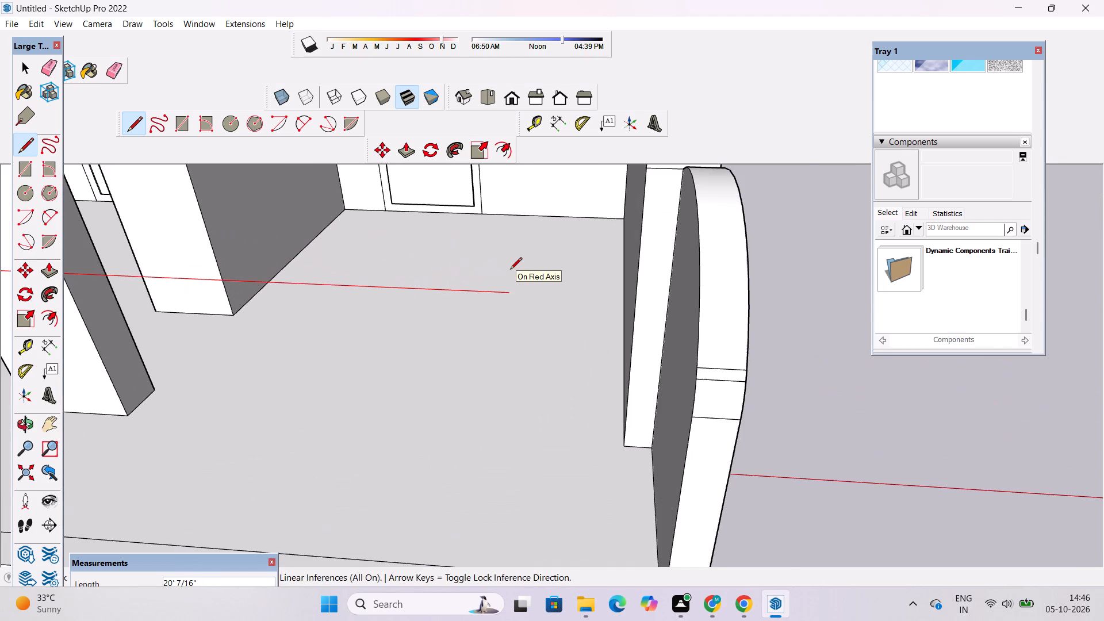
scroll(510, 270, up, 1)
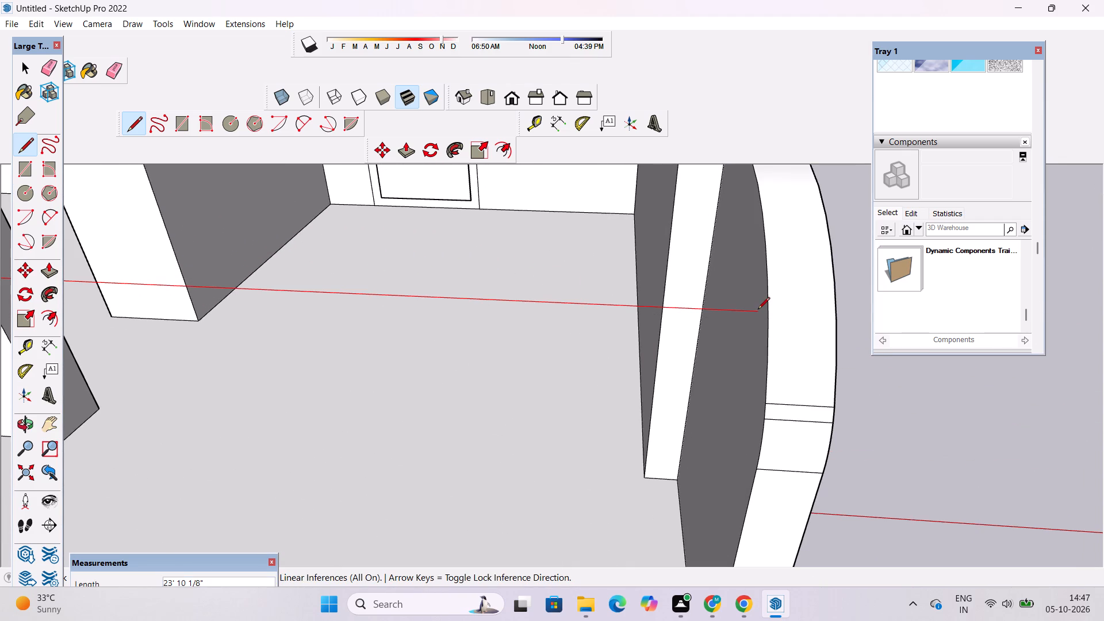
scroll(760, 315, up, 5)
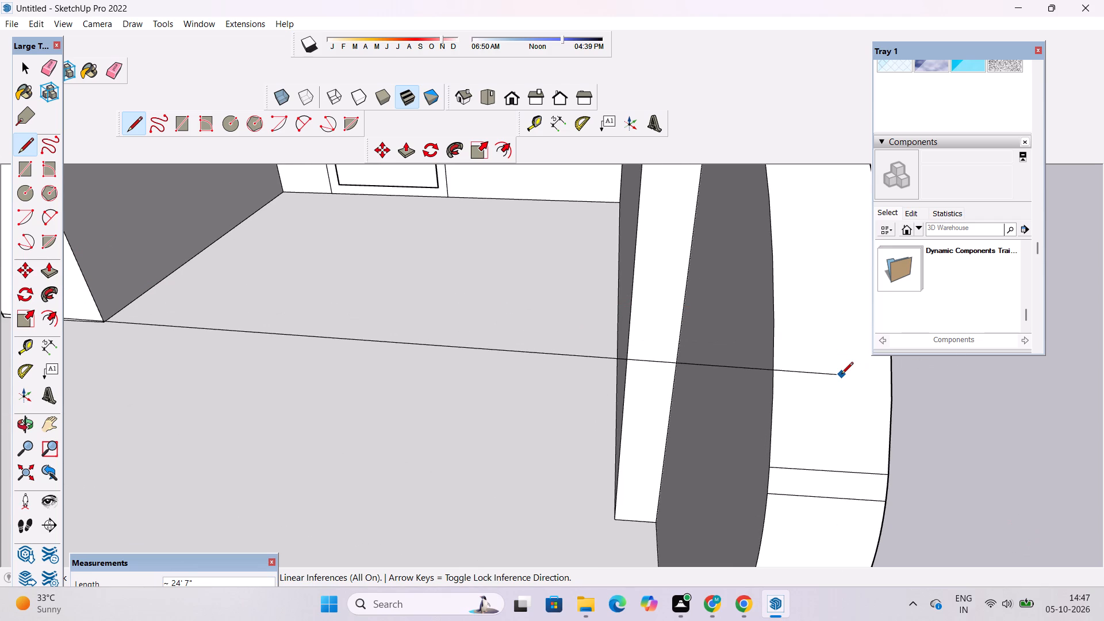
scroll(686, 384, down, 2)
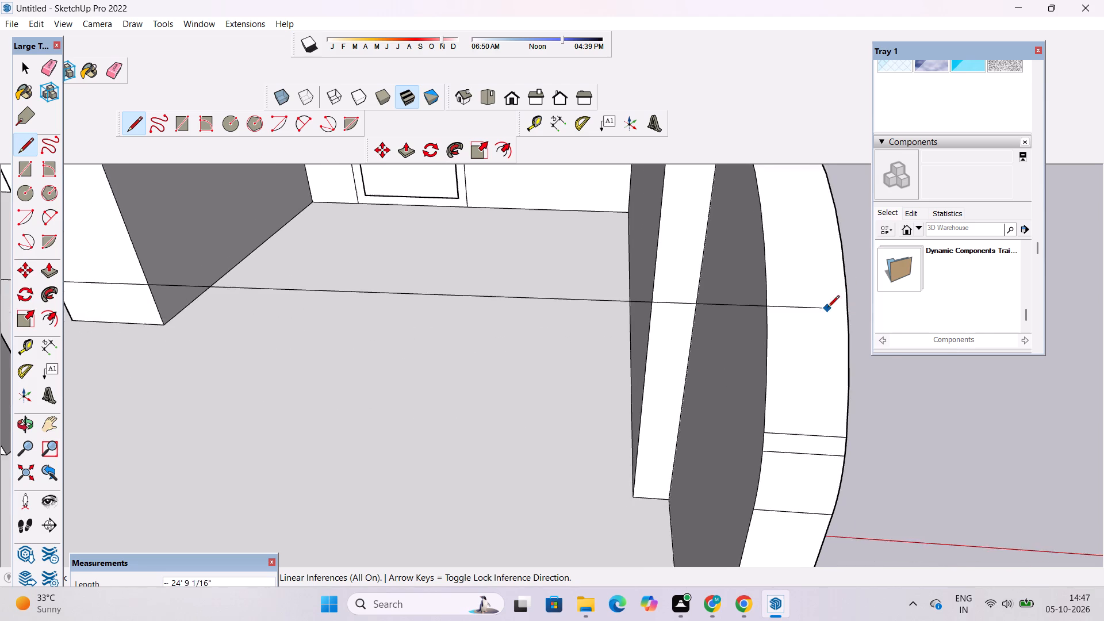
scroll(827, 308, down, 2)
scroll(761, 327, down, 3)
scroll(749, 336, up, 2)
scroll(749, 336, down, 5)
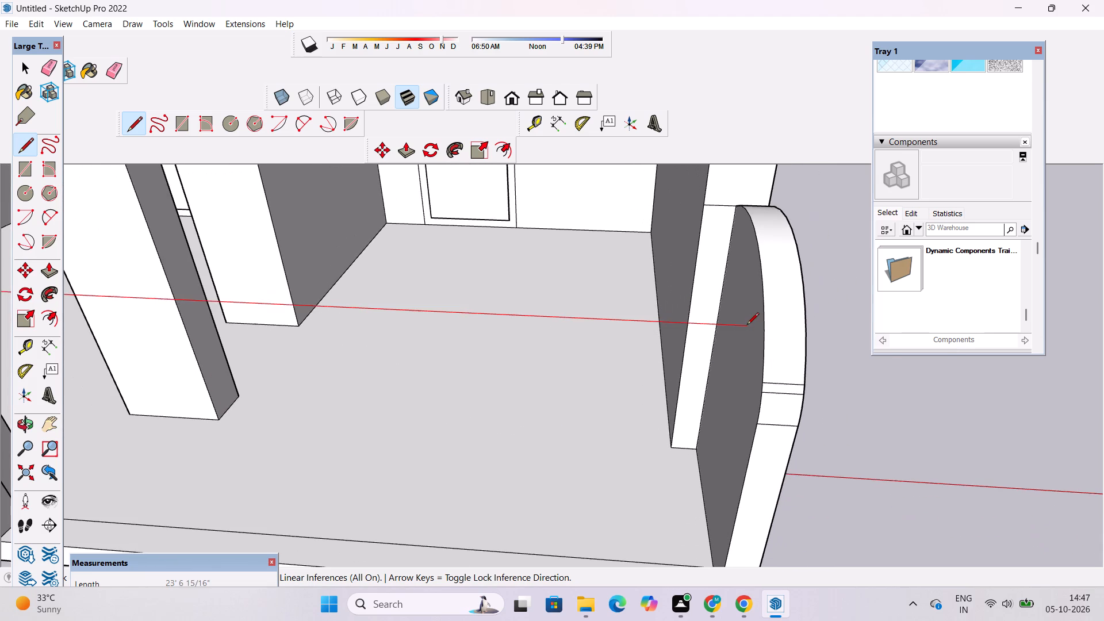
scroll(748, 323, up, 6)
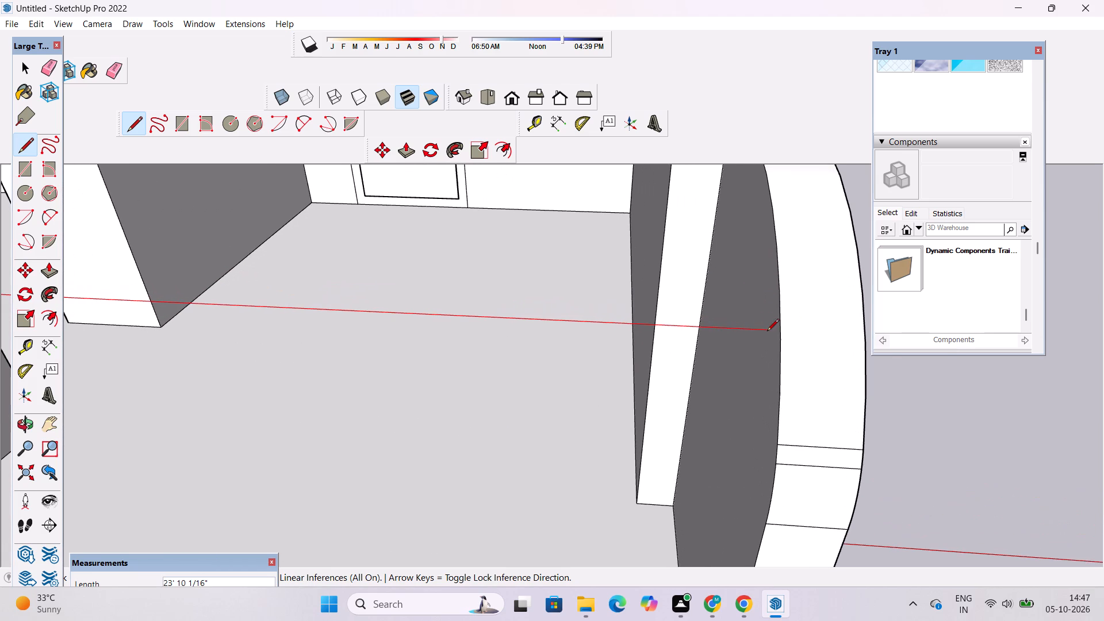
click(777, 331)
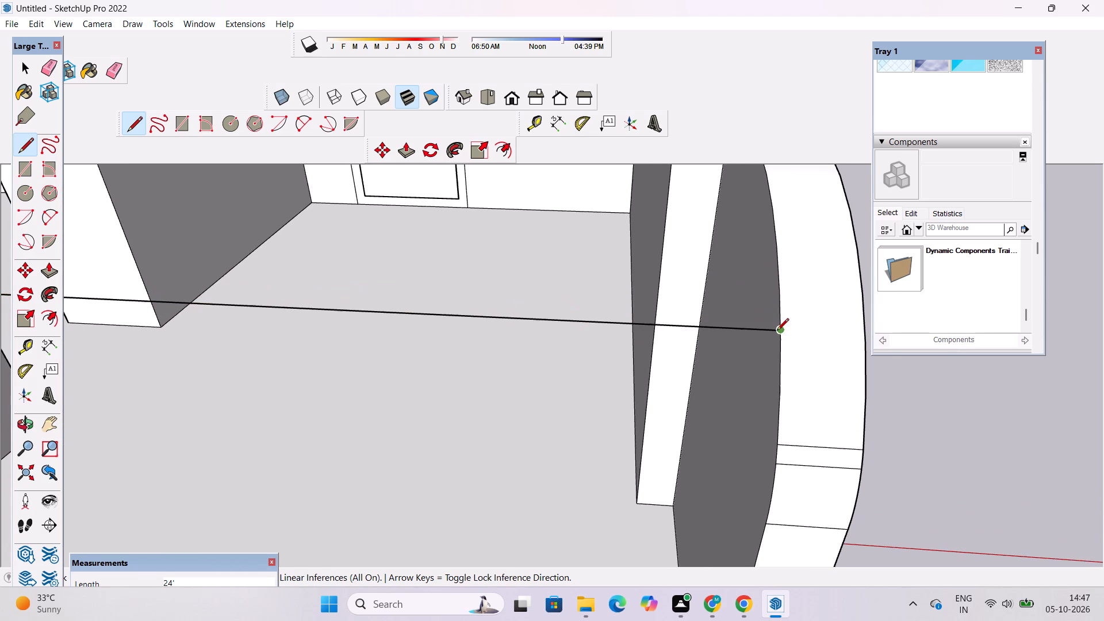
Draw the closing edge from the horizontal line's end down the curved boundary wall to the base line, completing the front wall face.
scroll(777, 331, down, 14)
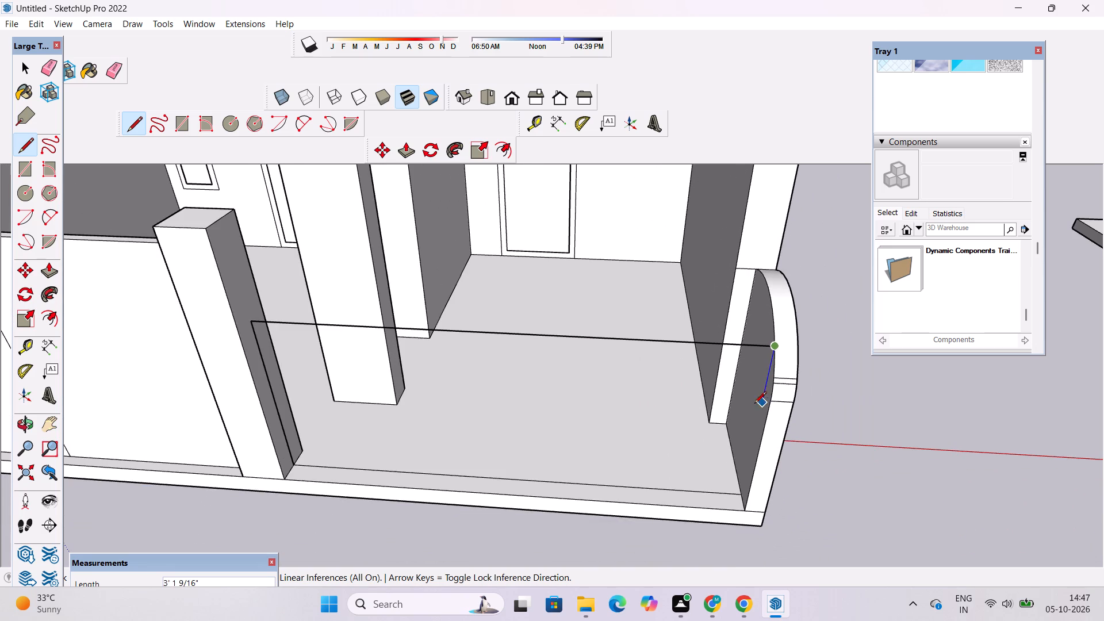
scroll(754, 424, up, 1)
scroll(751, 489, up, 7)
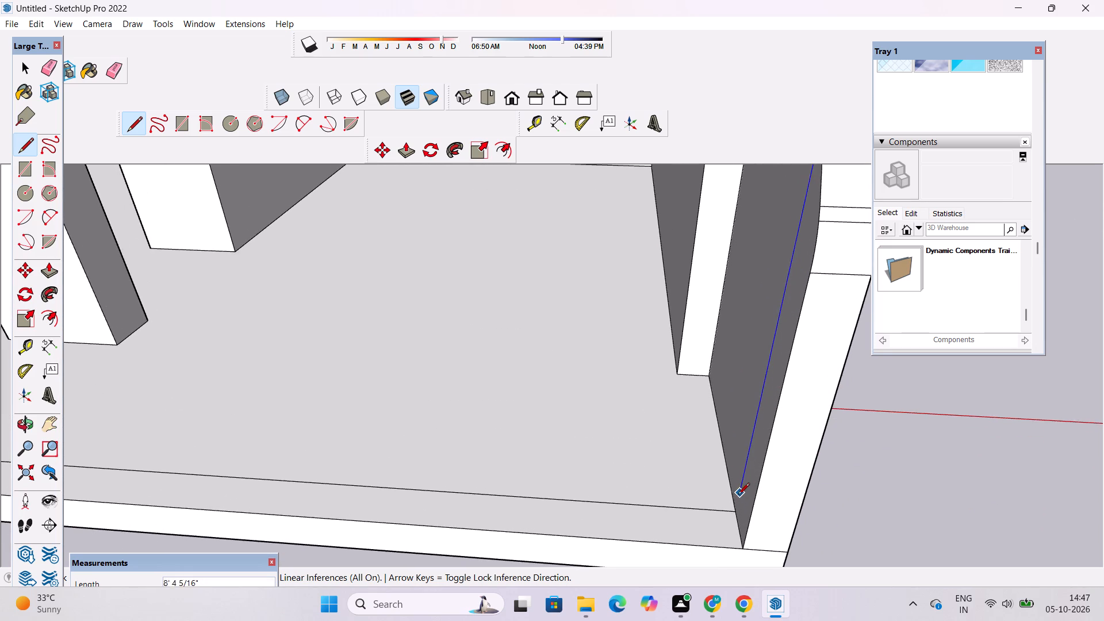
click(733, 511)
key(space)
scroll(775, 507, down, 5)
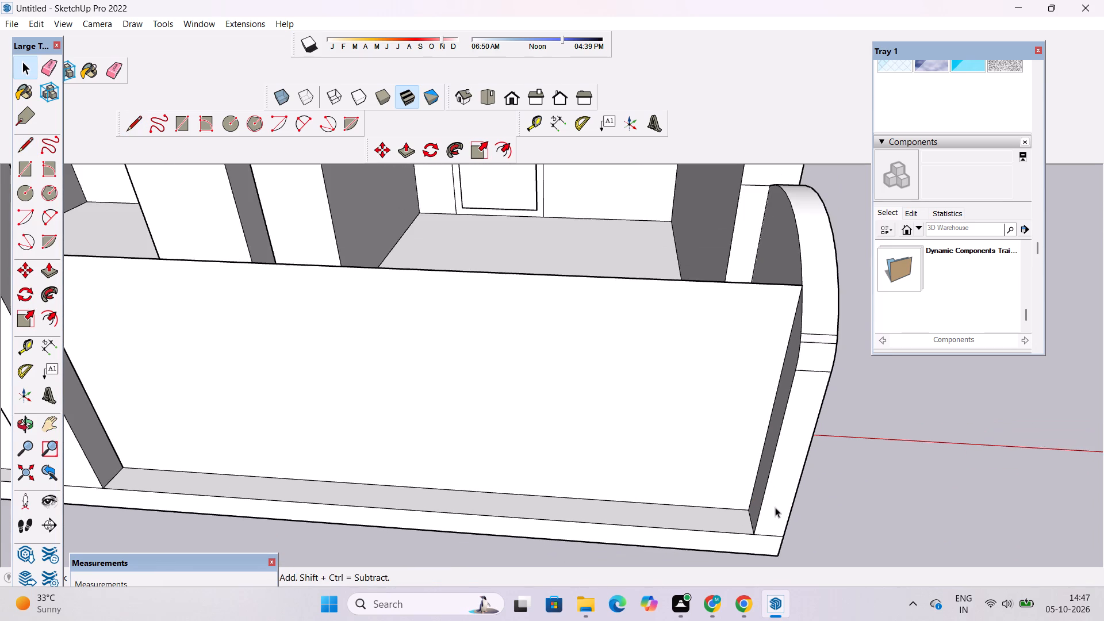
Examine the completed front wall face from the front, comparing its height with the gate, posts and curved boundary wall.
key(o)
scroll(773, 484, down, 4)
drag(829, 512, 807, 405)
scroll(731, 419, down, 5)
shift+drag(650, 425, 675, 431)
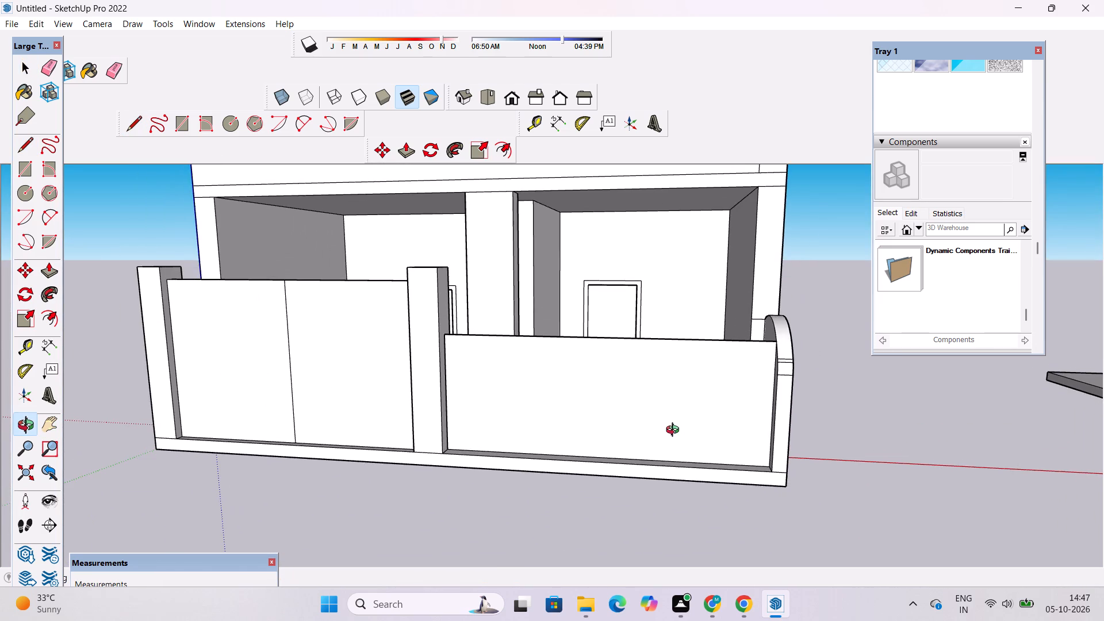
scroll(673, 420, down, 3)
shift+drag(664, 424, 710, 434)
scroll(710, 434, up, 3)
shift+drag(667, 442, 699, 452)
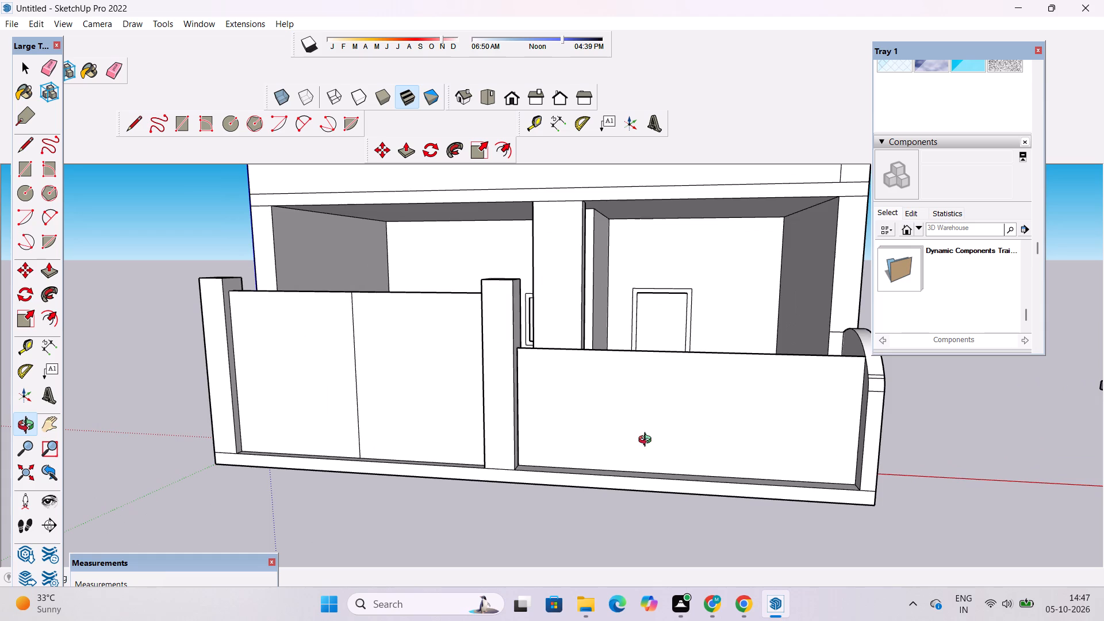
shift+drag(623, 444, 591, 477)
drag(591, 478, 627, 435)
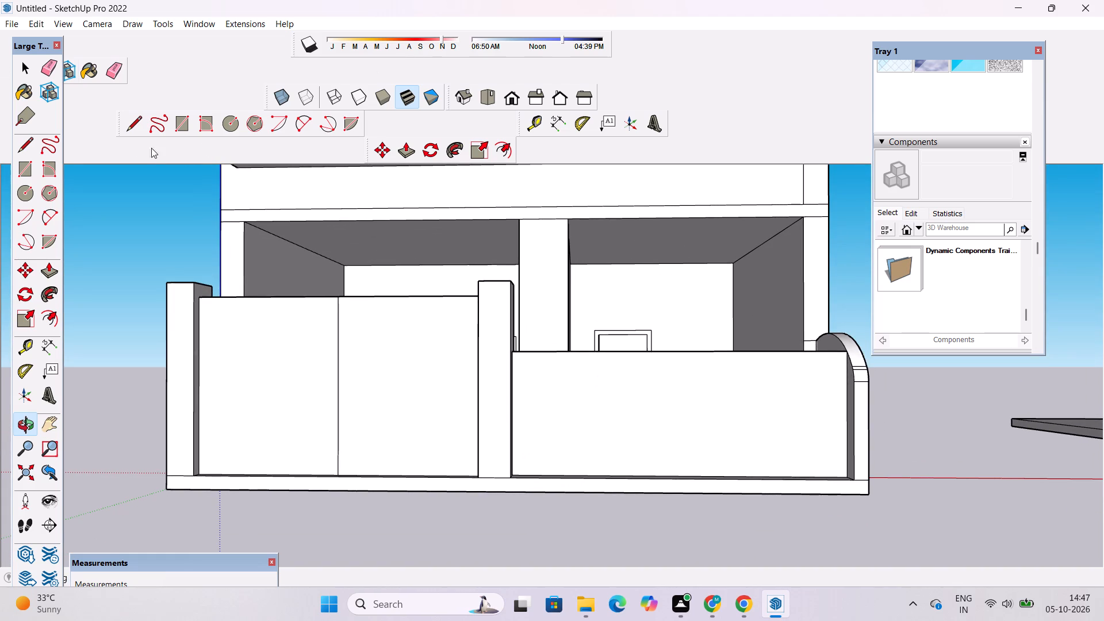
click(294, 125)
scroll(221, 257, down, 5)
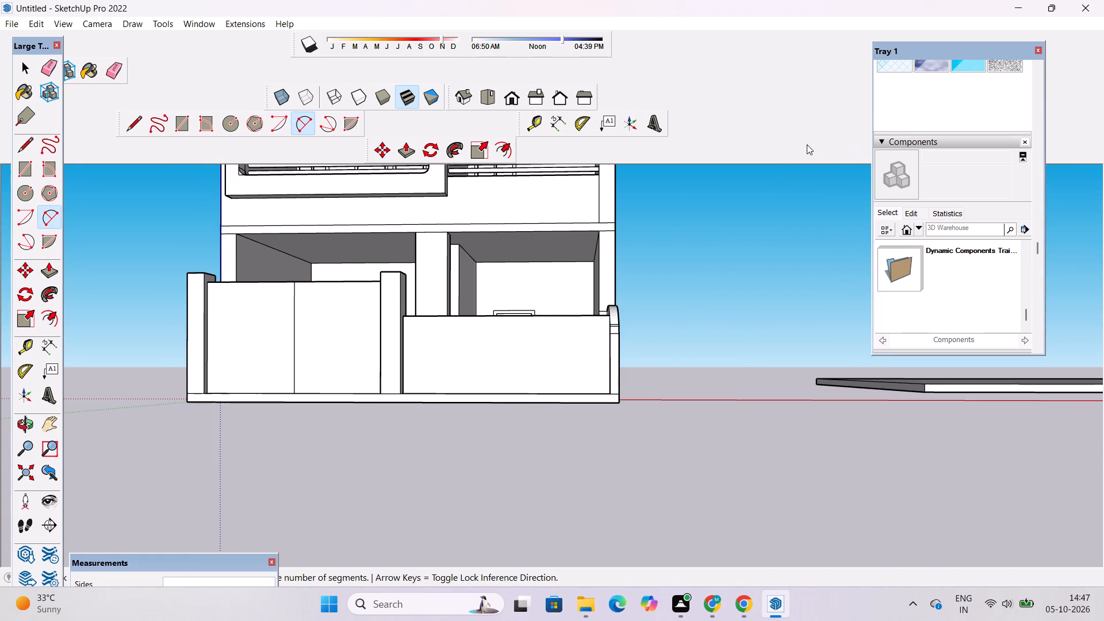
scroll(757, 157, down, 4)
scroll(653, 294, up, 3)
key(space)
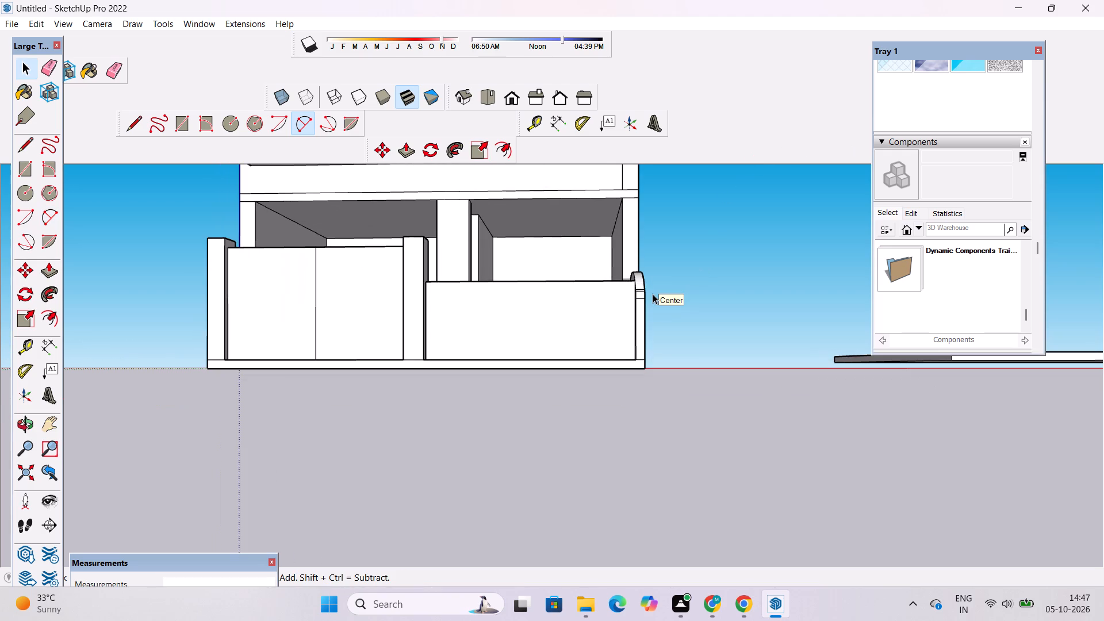
Draw a tangent arc of about 3' 7" radius across the front wall face's upper corner beside the gate post.
key(o)
drag(645, 294, 635, 339)
scroll(541, 324, up, 5)
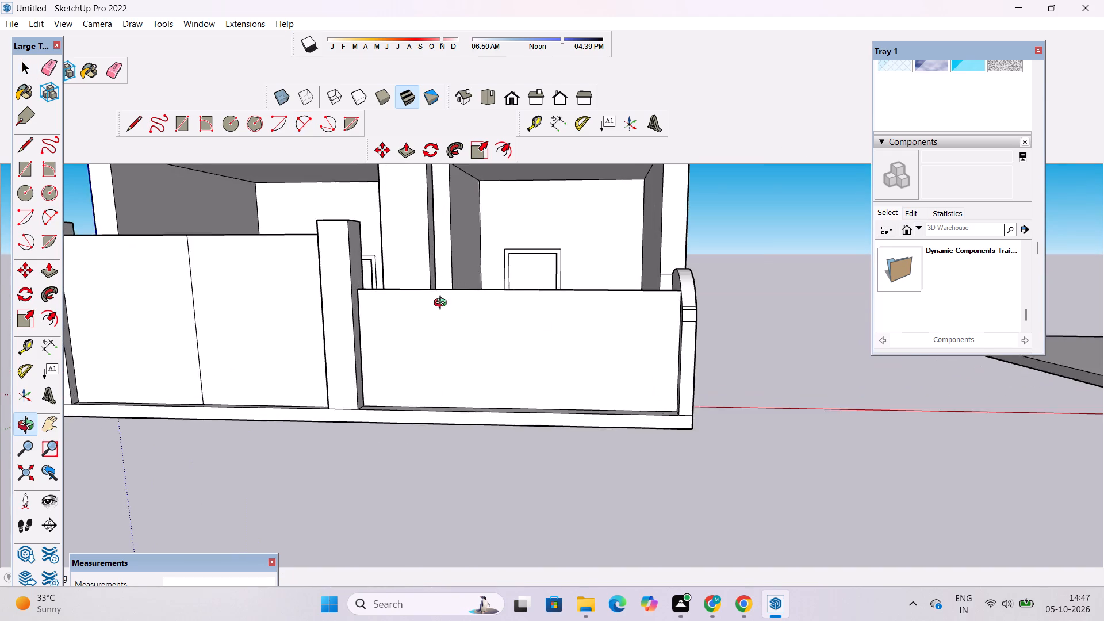
scroll(443, 304, up, 2)
shift+drag(435, 315, 484, 329)
click(301, 124)
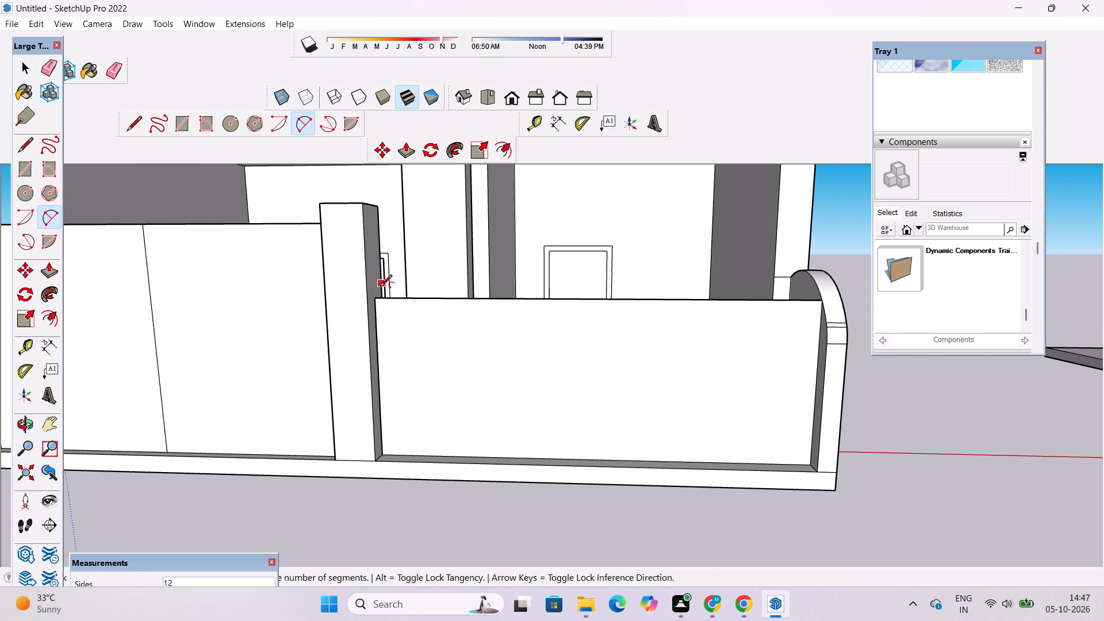
scroll(394, 363, up, 4)
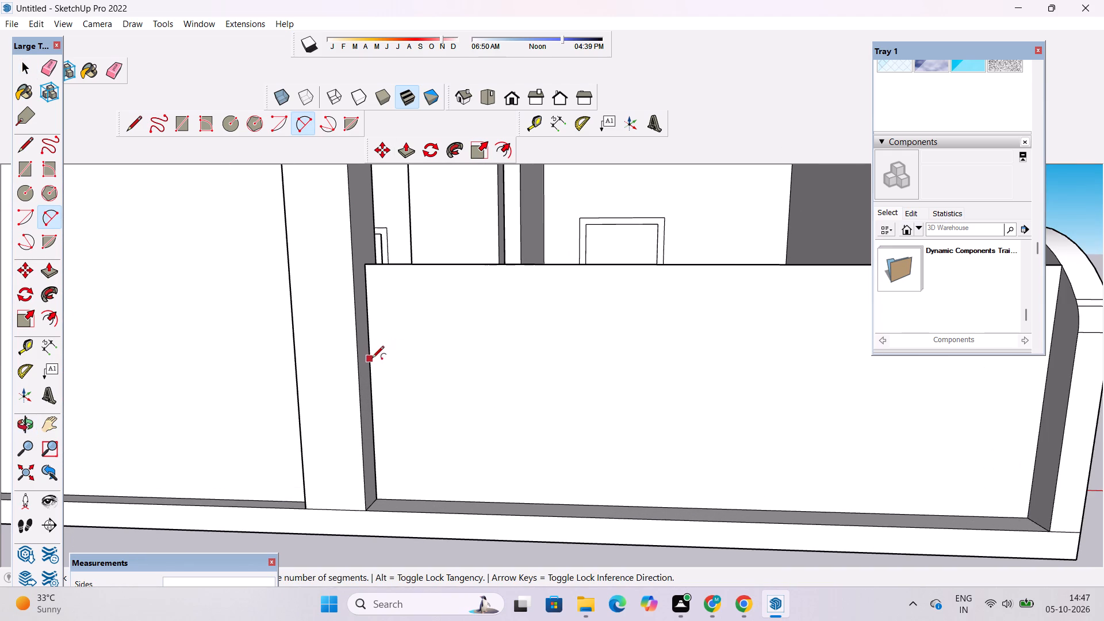
click(371, 361)
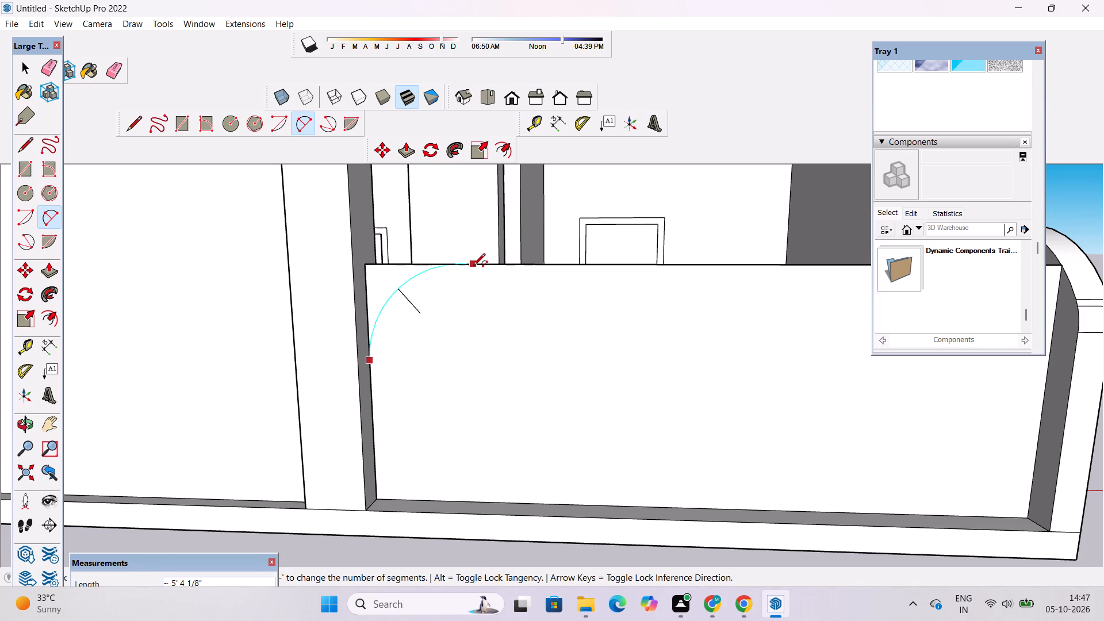
double_click(459, 267)
scroll(309, 283, down, 7)
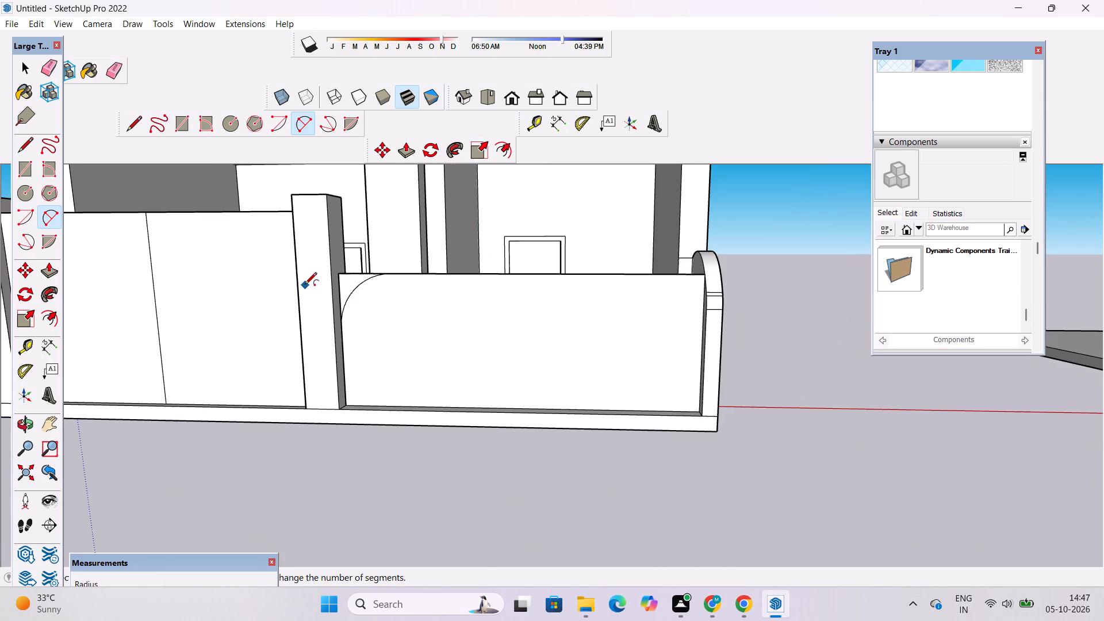
Set the corner arc beside the gate post to 30 segments and clear the selection.
scroll(528, 299, up, 2)
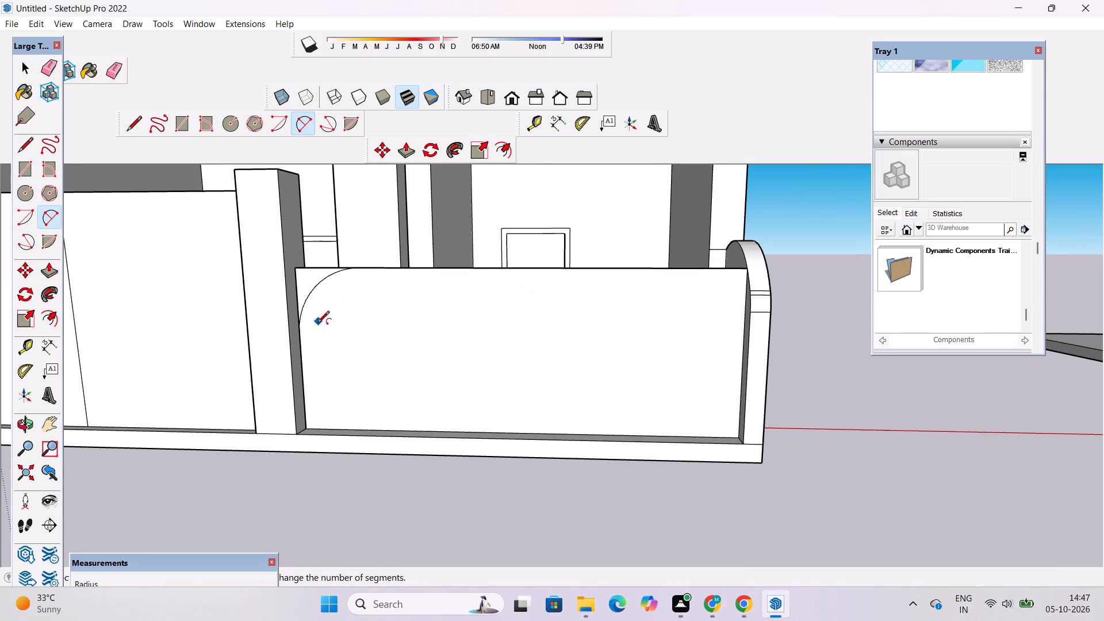
scroll(298, 335, up, 5)
key(space)
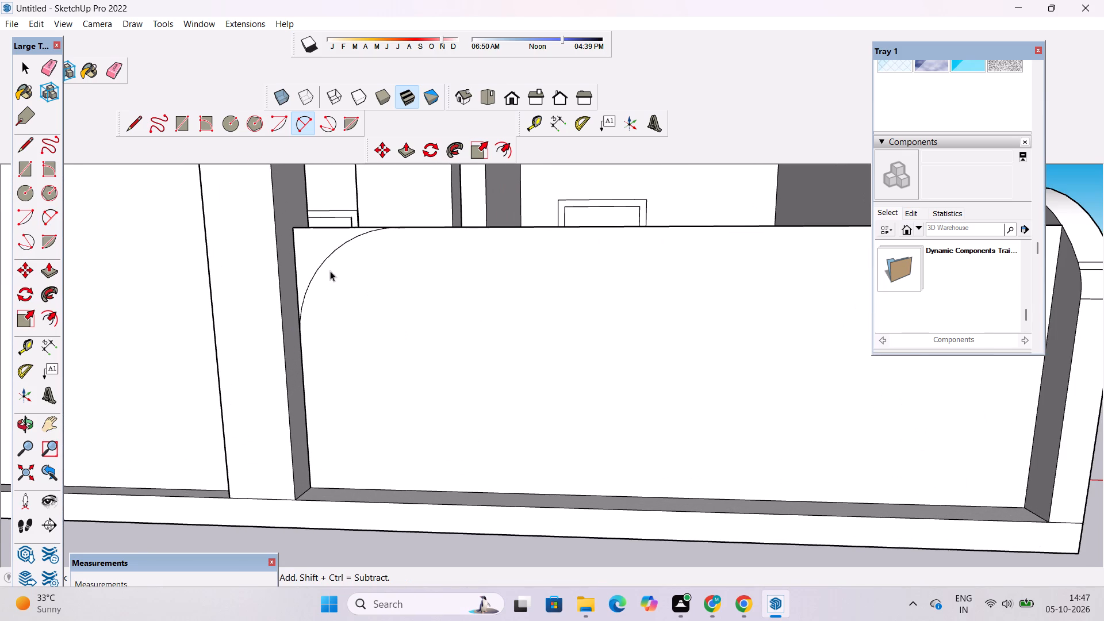
click(318, 268)
scroll(937, 126, up, 4)
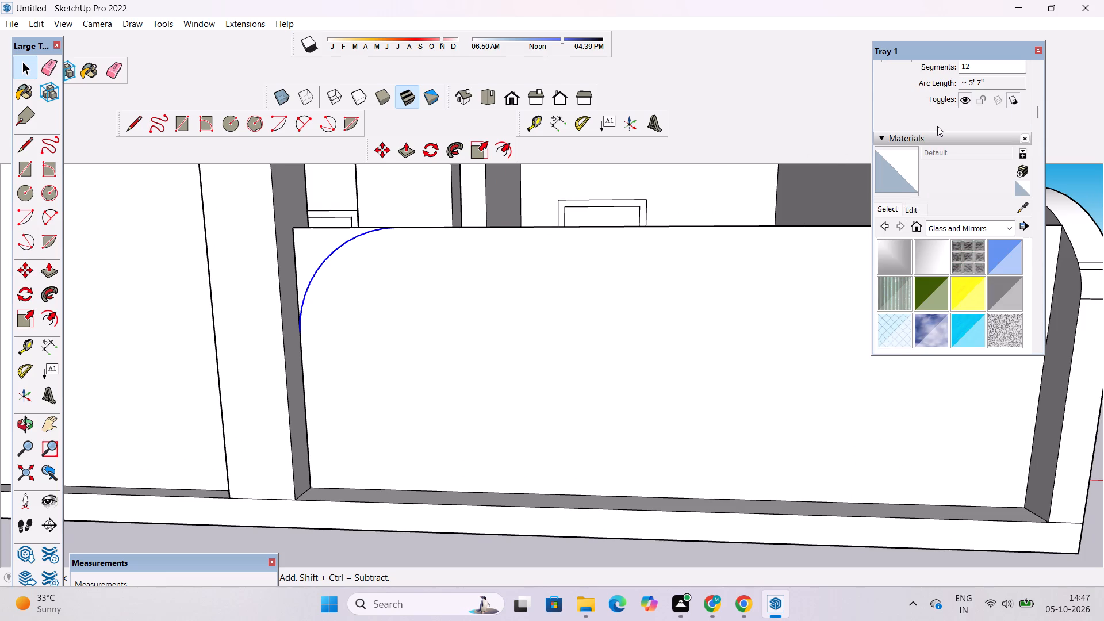
scroll(985, 83, up, 1)
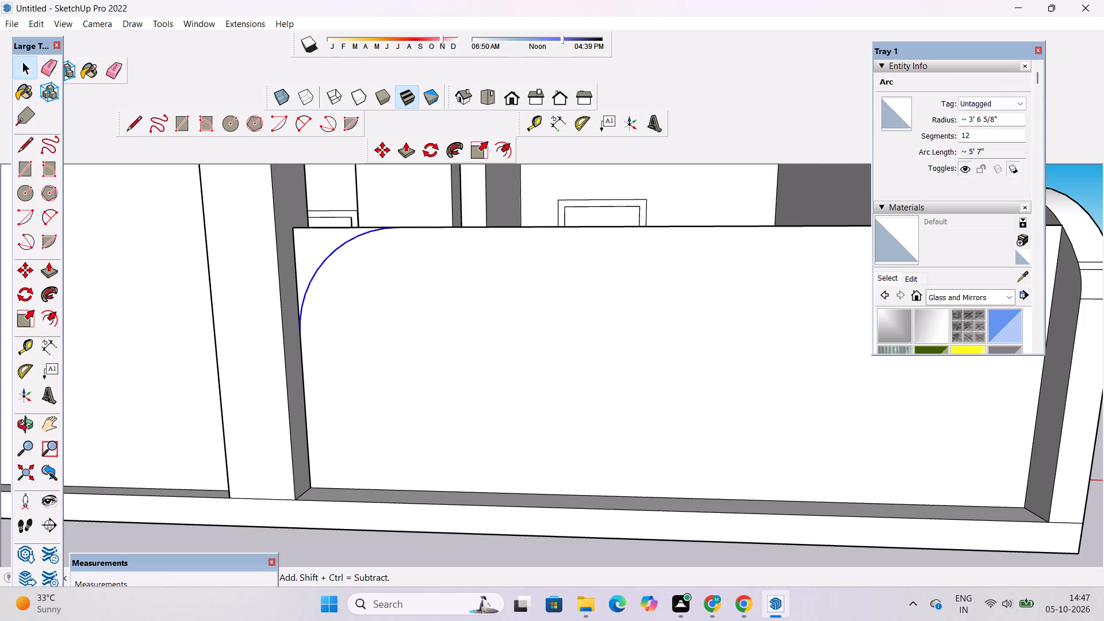
click(979, 133)
key(BackSpace)
key(BackSpace)
key(BackSpace)
key(BackSpace)
key(BackSpace)
key(BackSpace)
key(BackSpace)
key(BackSpace)
key(BackSpace)
key(BackSpace)
key(BackSpace)
key(4)
key(BackSpace)
text(30)
key(Return)
scroll(315, 257, down, 5)
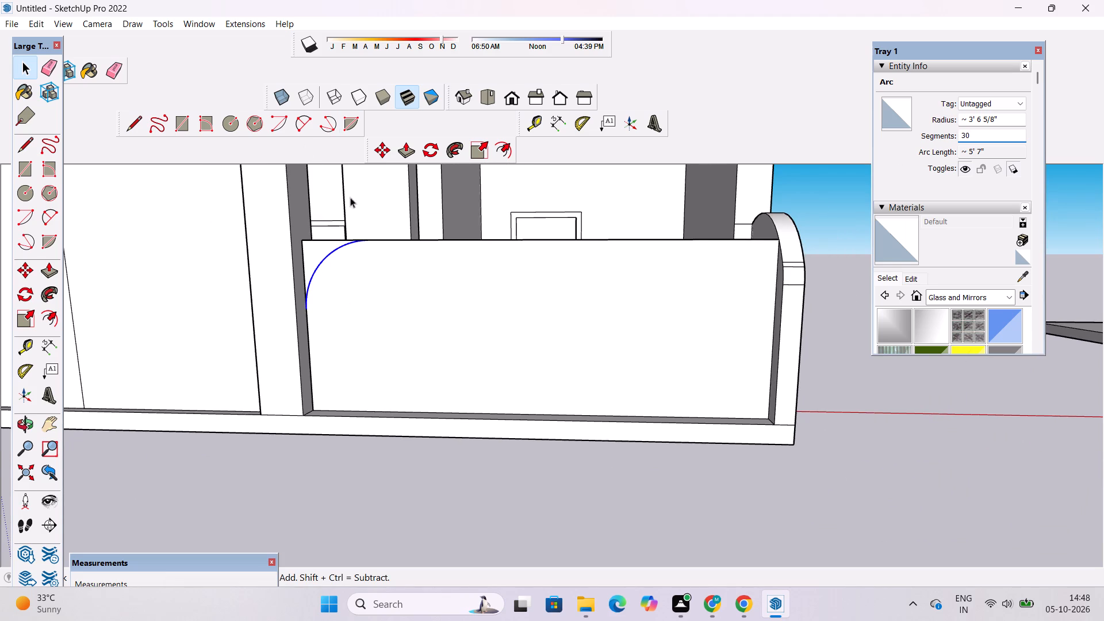
click(787, 352)
click(848, 313)
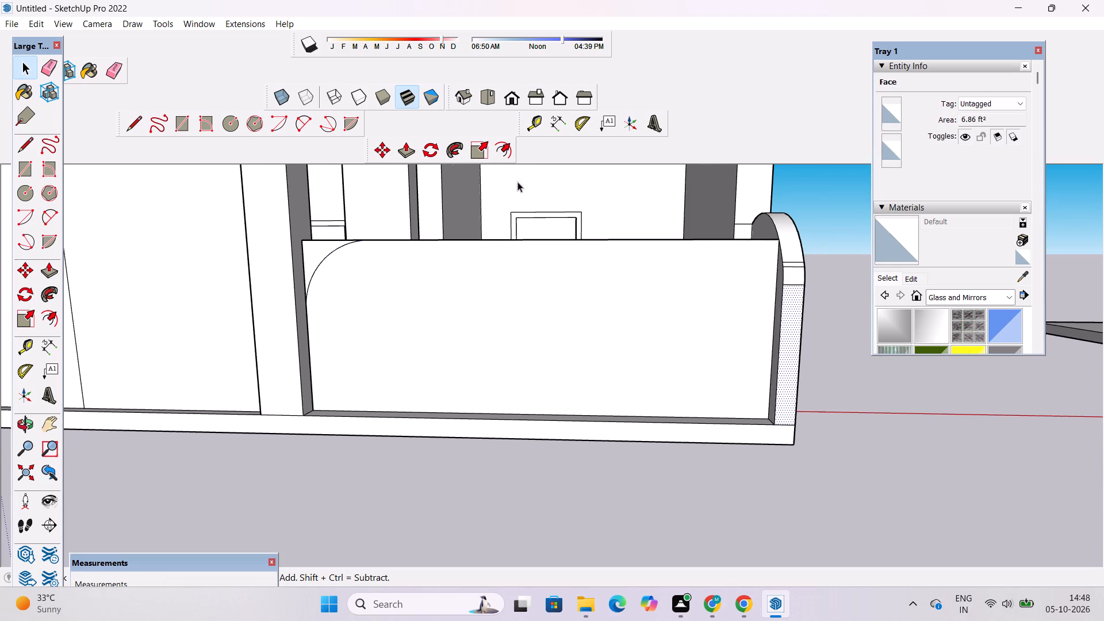
Draw a matching tangent arc across the upper corner beside the curved boundary wall, starting level with the opposite arc's lower end.
click(304, 120)
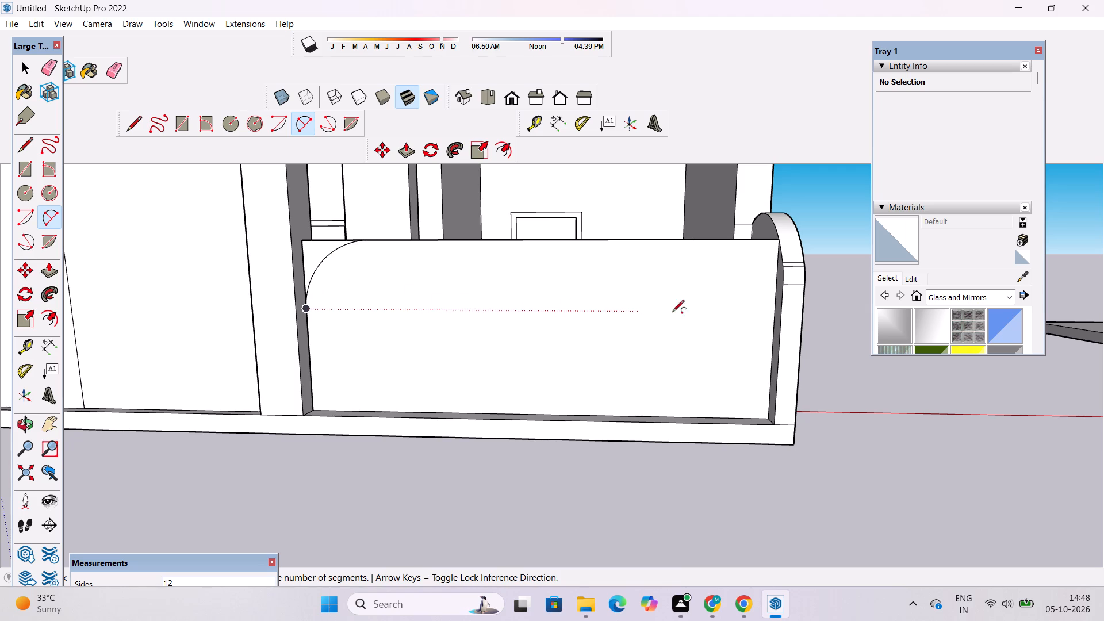
click(775, 315)
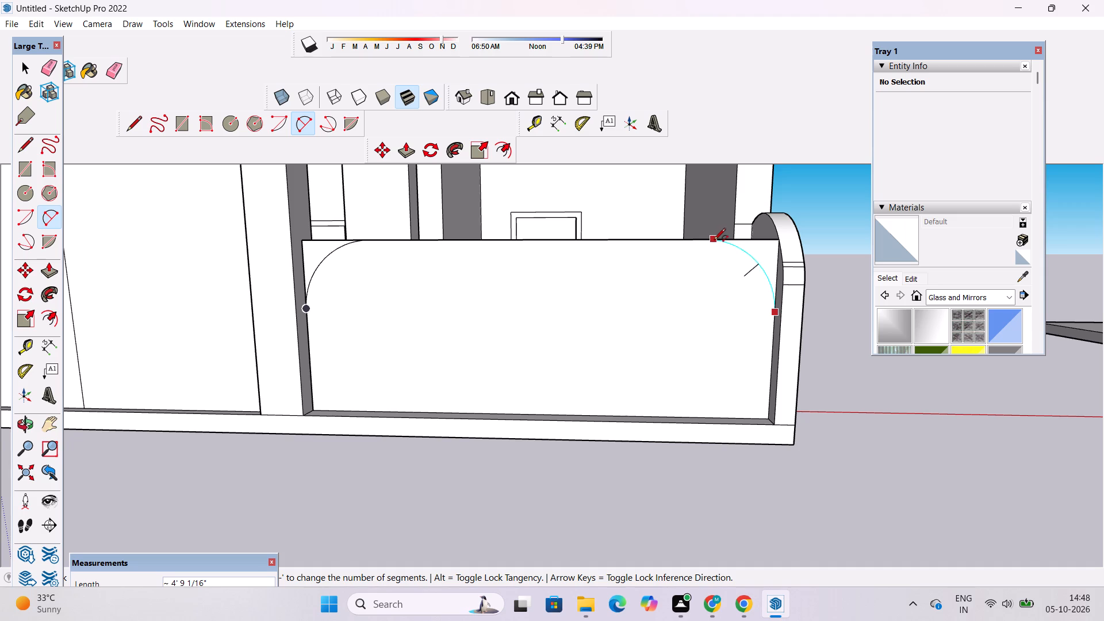
double_click(703, 240)
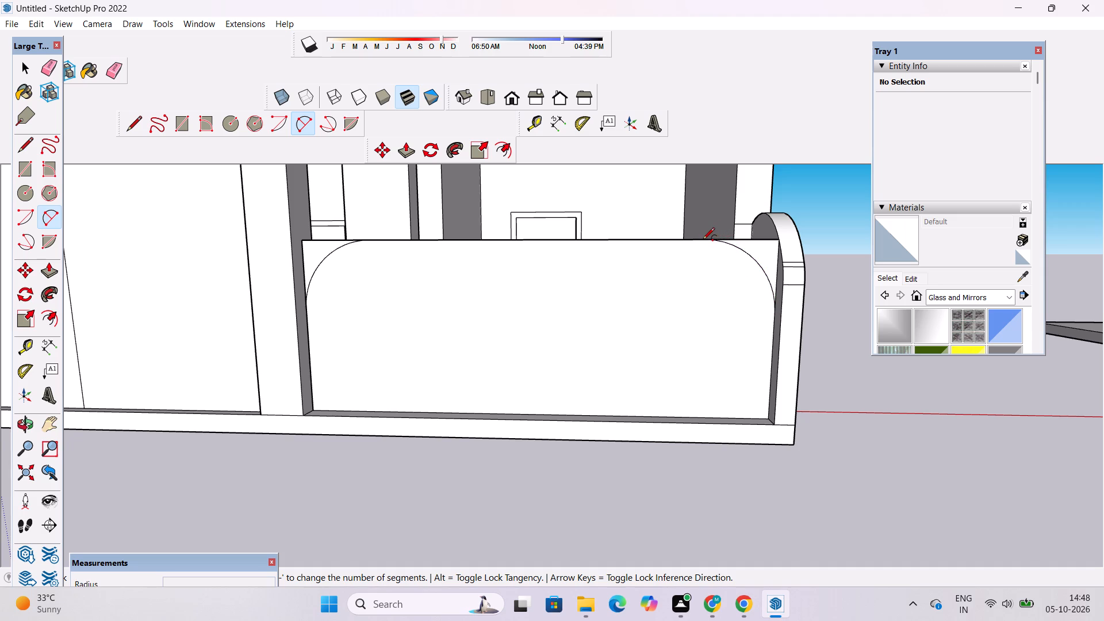
key(space)
Erase the leftover square-corner edges outside the arc on the gate post side of the front wall face.
key(e)
scroll(331, 232, up, 10)
scroll(329, 242, down, 5)
scroll(332, 264, up, 1)
drag(307, 308, 310, 323)
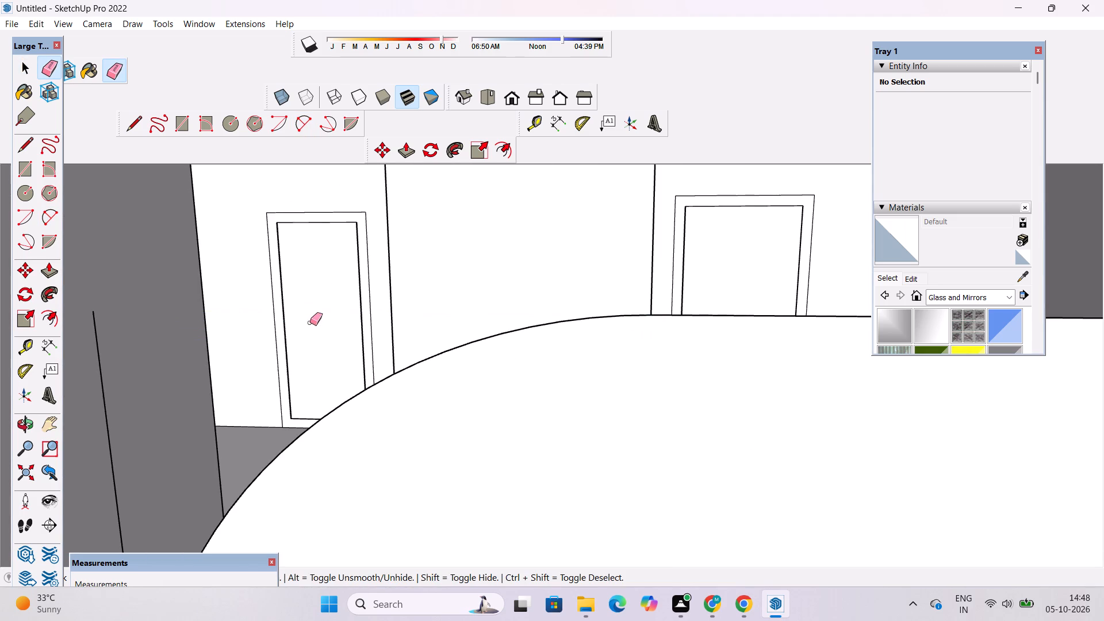
scroll(245, 315, down, 5)
scroll(232, 315, up, 4)
drag(216, 317, 213, 329)
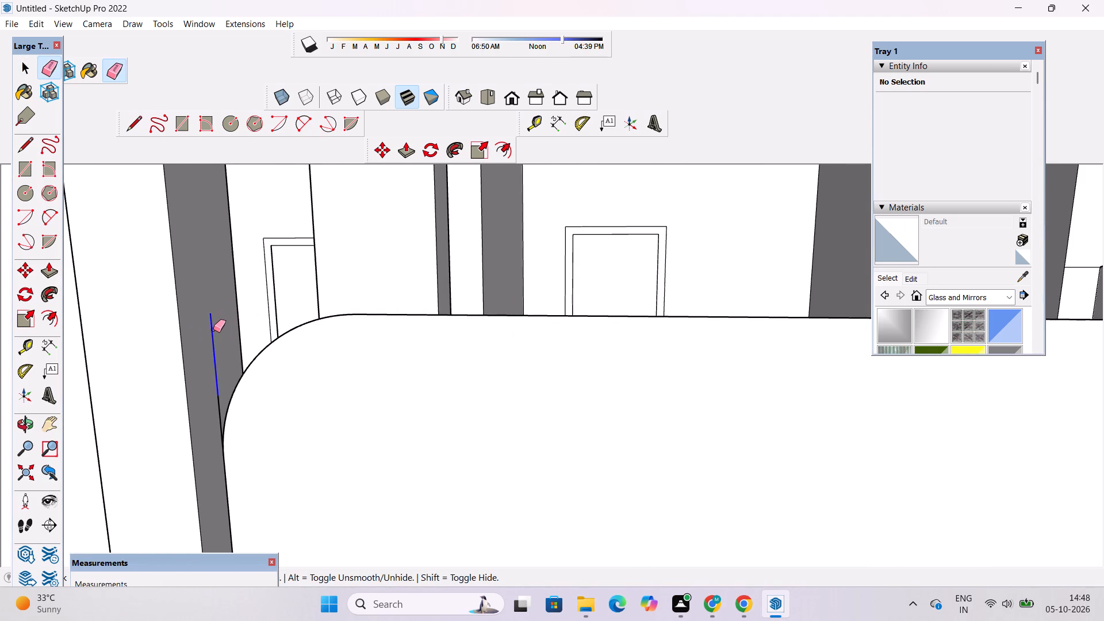
drag(213, 329, 213, 332)
scroll(213, 326, down, 2)
scroll(218, 354, up, 7)
scroll(212, 354, down, 5)
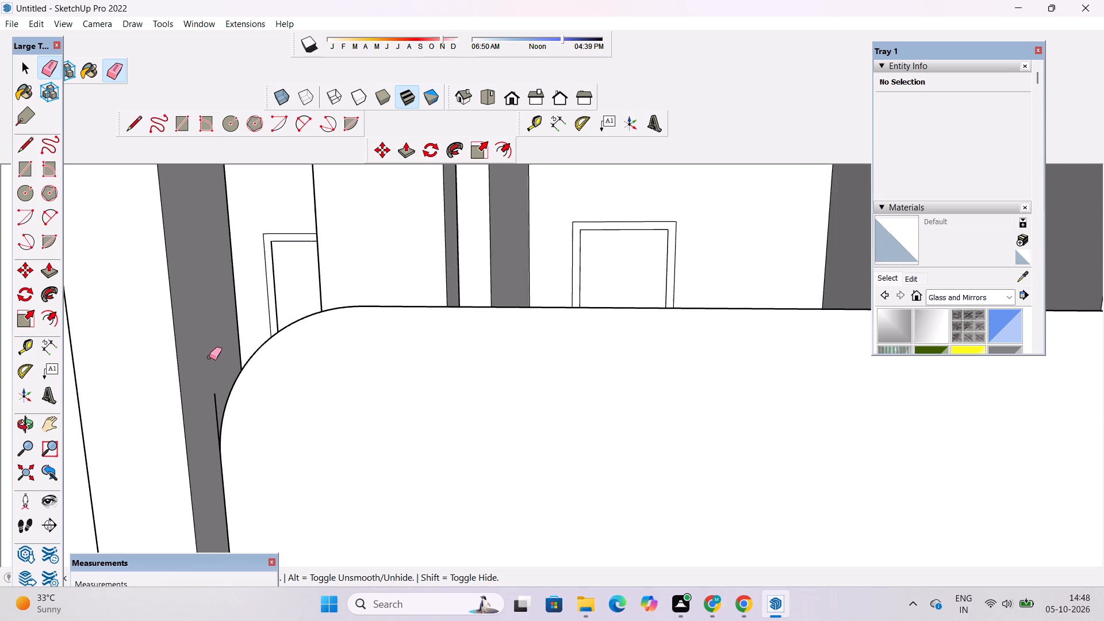
scroll(209, 359, up, 5)
scroll(182, 428, up, 5)
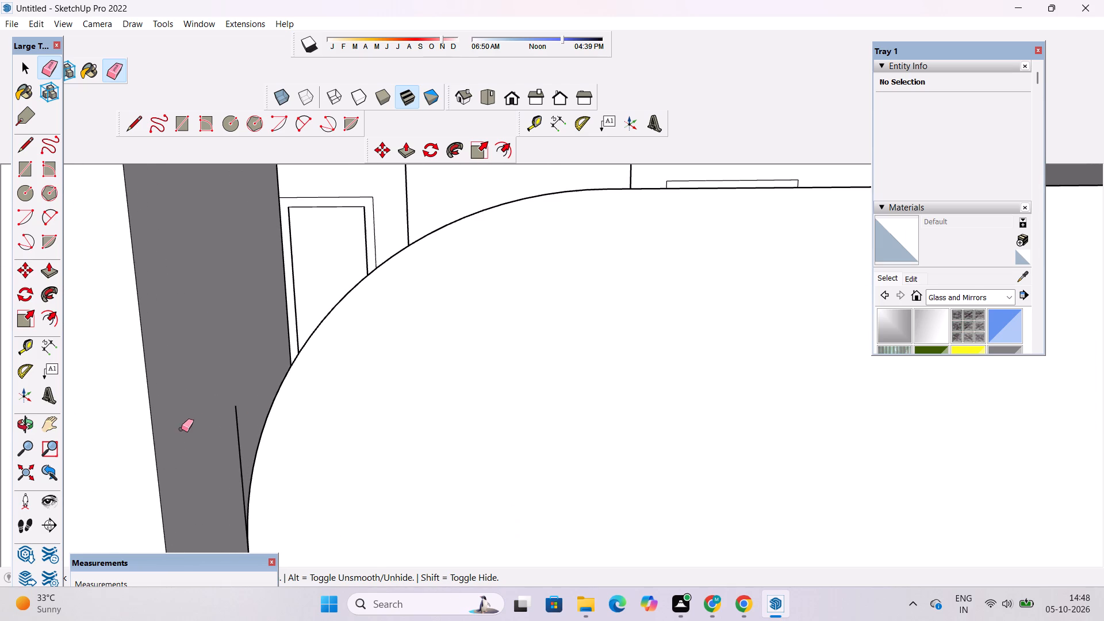
drag(241, 384, 247, 392)
drag(247, 389, 244, 398)
scroll(247, 382, down, 2)
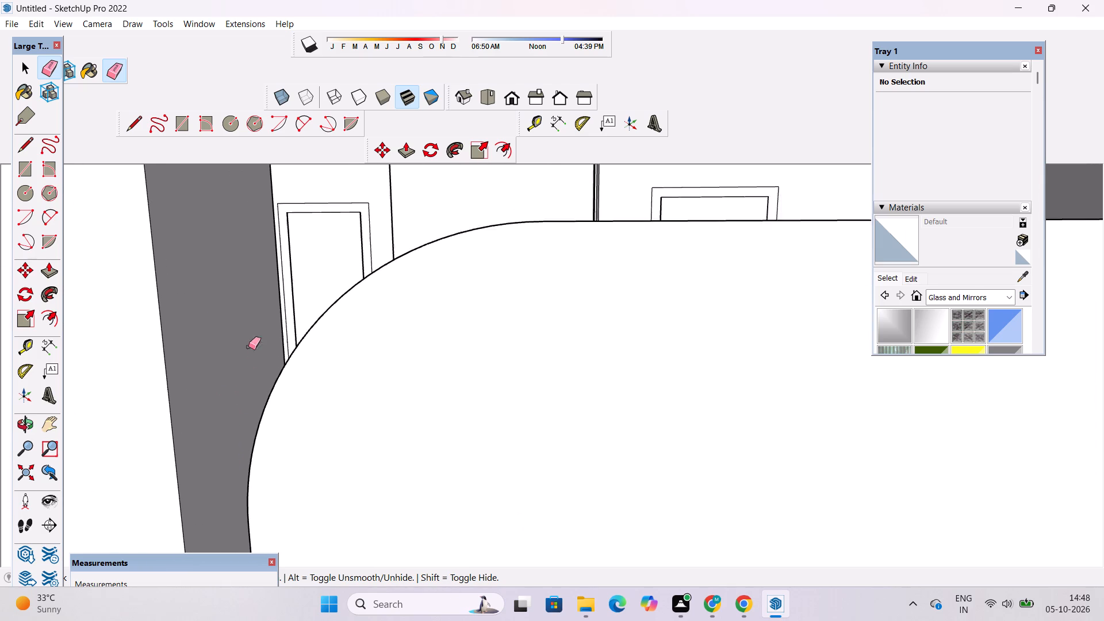
Erase the leftover square-corner edges outside the arc on the curved side wall's end of the front wall face.
scroll(248, 347, down, 20)
scroll(248, 347, down, 3)
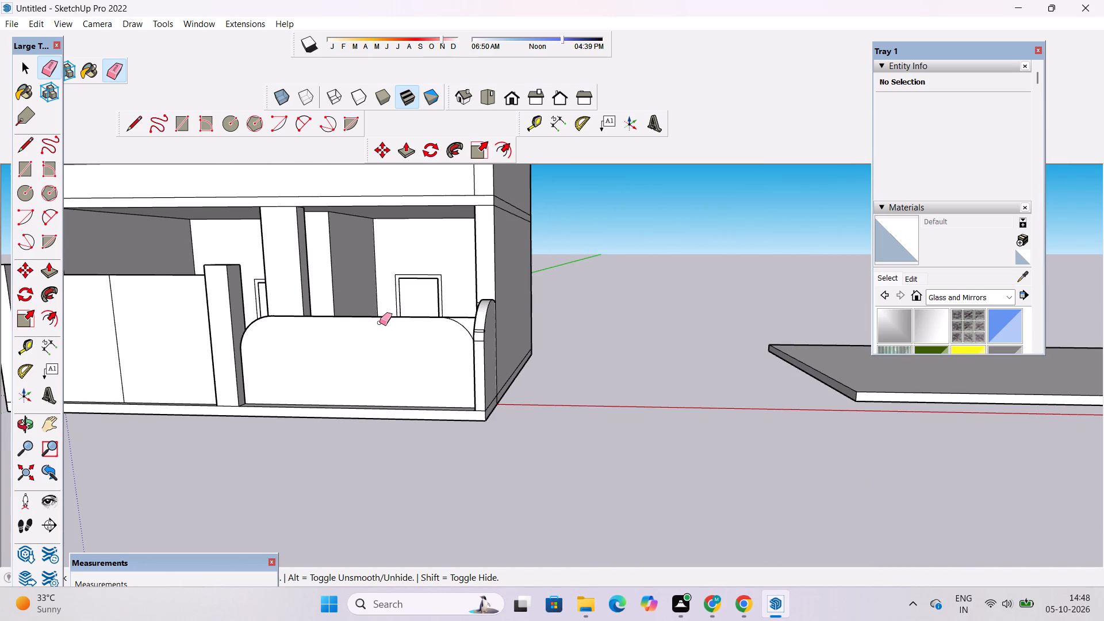
scroll(439, 339, down, 2)
scroll(400, 304, up, 2)
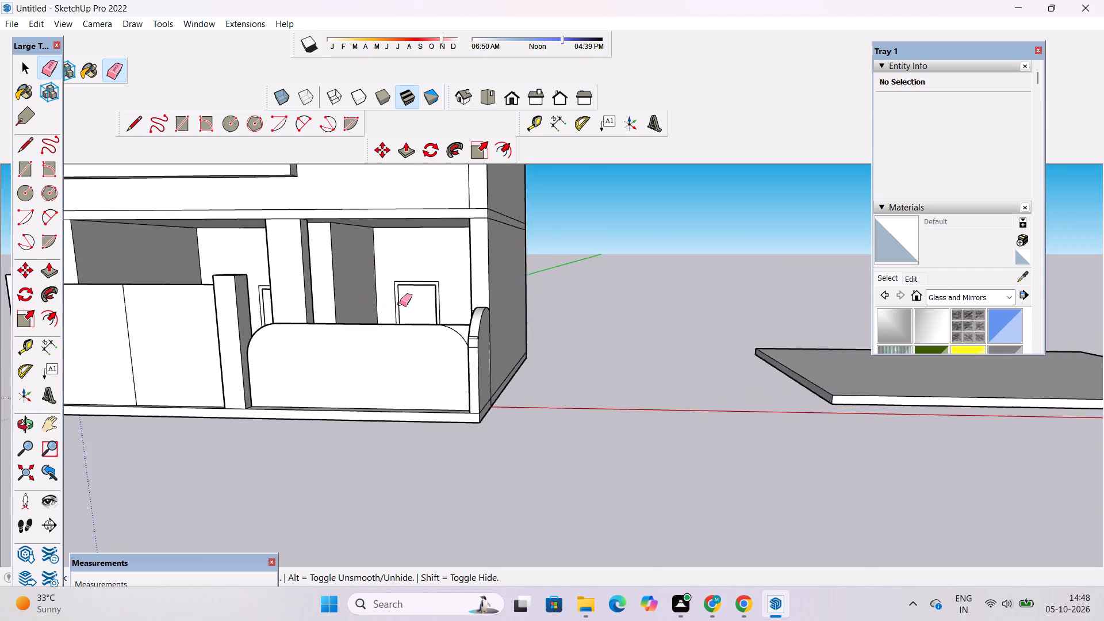
scroll(400, 304, up, 13)
scroll(499, 338, up, 4)
drag(504, 331, 507, 339)
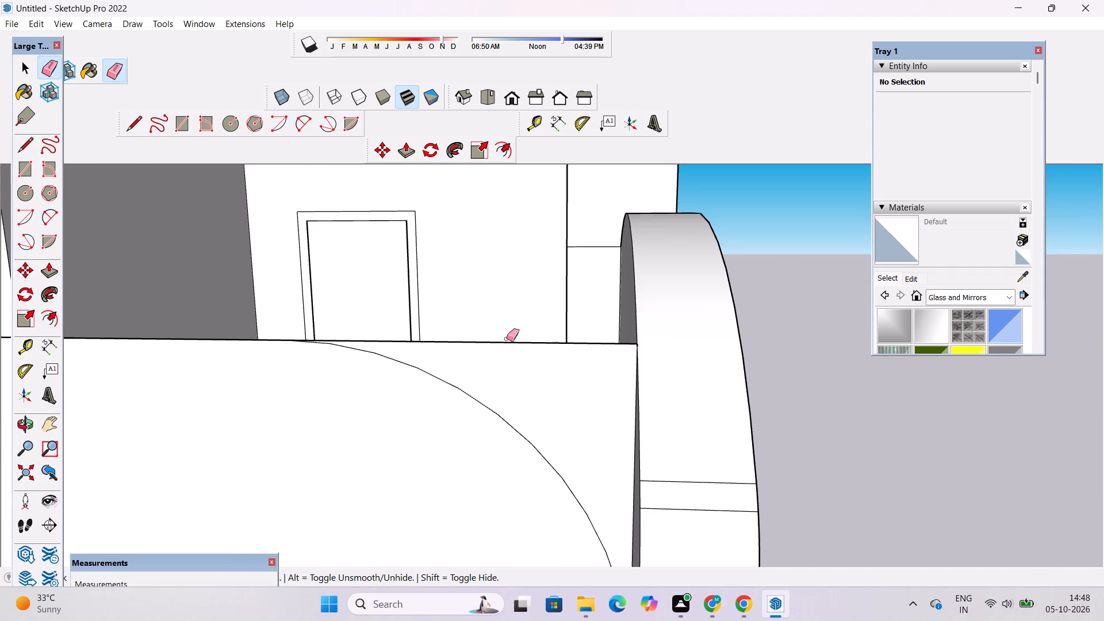
drag(507, 339, 515, 361)
scroll(520, 355, down, 6)
scroll(525, 370, up, 5)
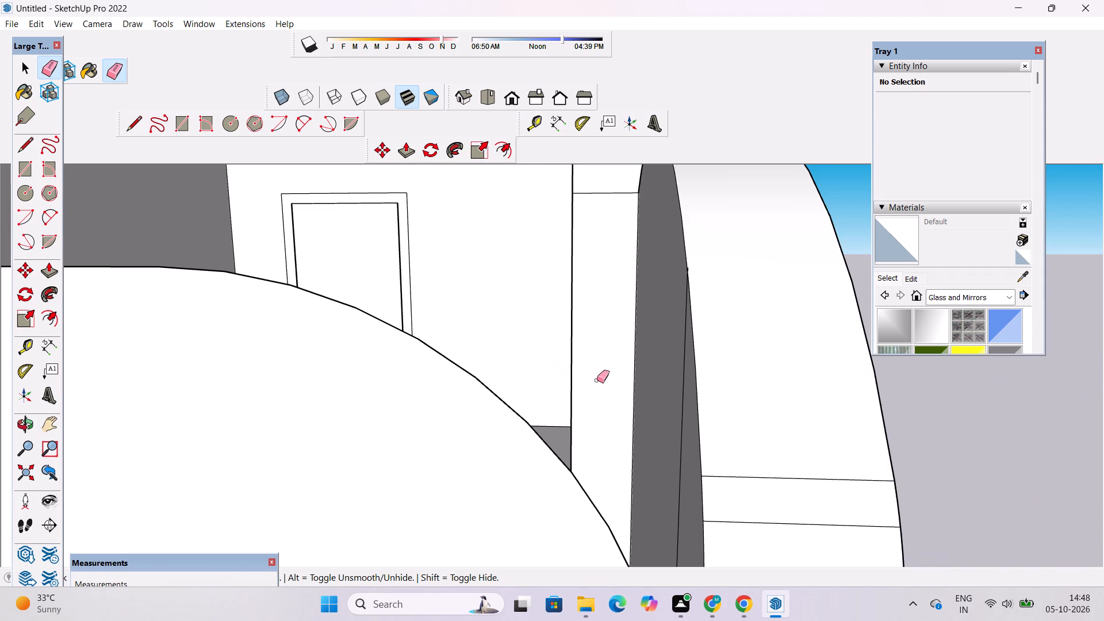
scroll(617, 362, up, 3)
drag(763, 406, 757, 403)
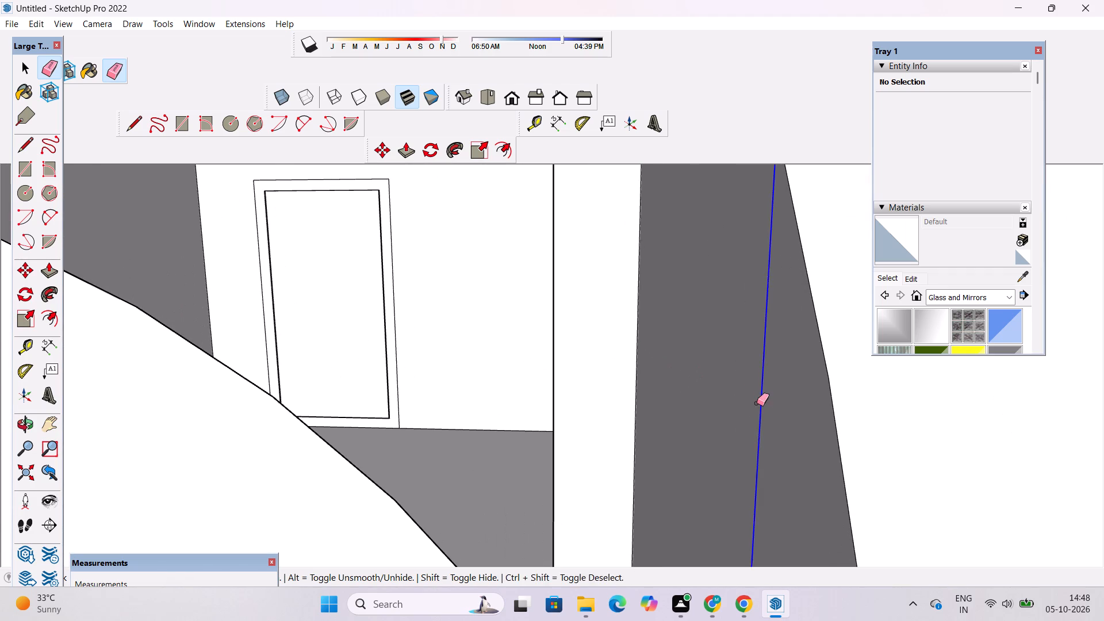
drag(757, 403, 754, 401)
scroll(670, 393, down, 5)
scroll(714, 286, up, 12)
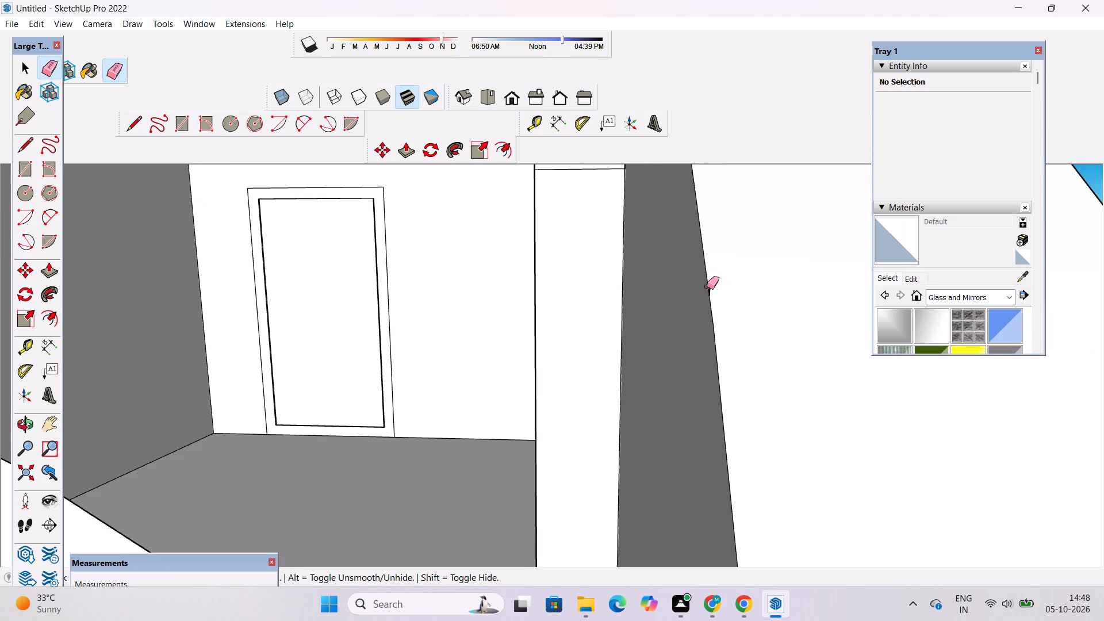
scroll(707, 286, up, 16)
drag(748, 275, 748, 278)
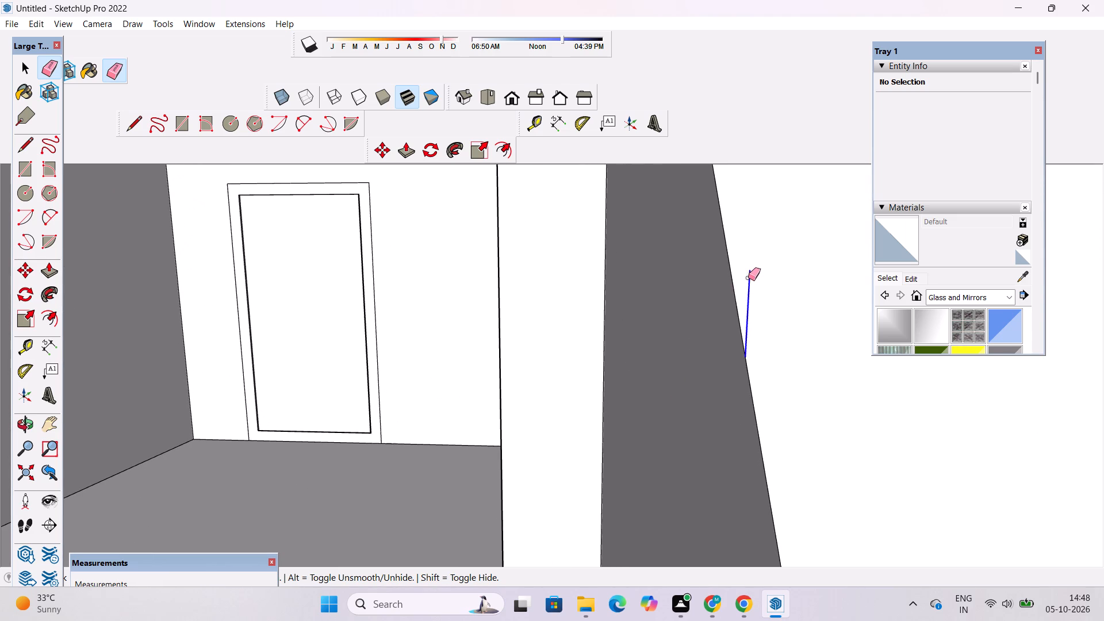
drag(748, 278, 748, 285)
Push/Pull the rounded front wall face outward until it is flush with the gate post's front face.
key(o)
scroll(685, 245, down, 20)
scroll(685, 245, down, 1)
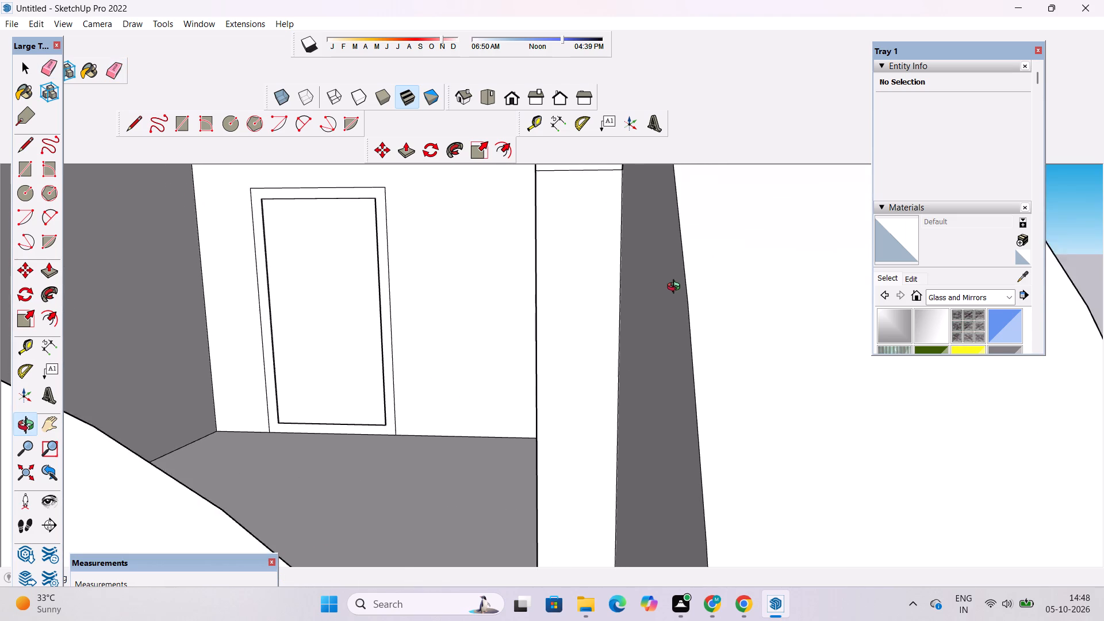
scroll(676, 288, down, 10)
shift+drag(687, 388, 706, 286)
scroll(706, 286, down, 6)
shift+drag(677, 365, 718, 270)
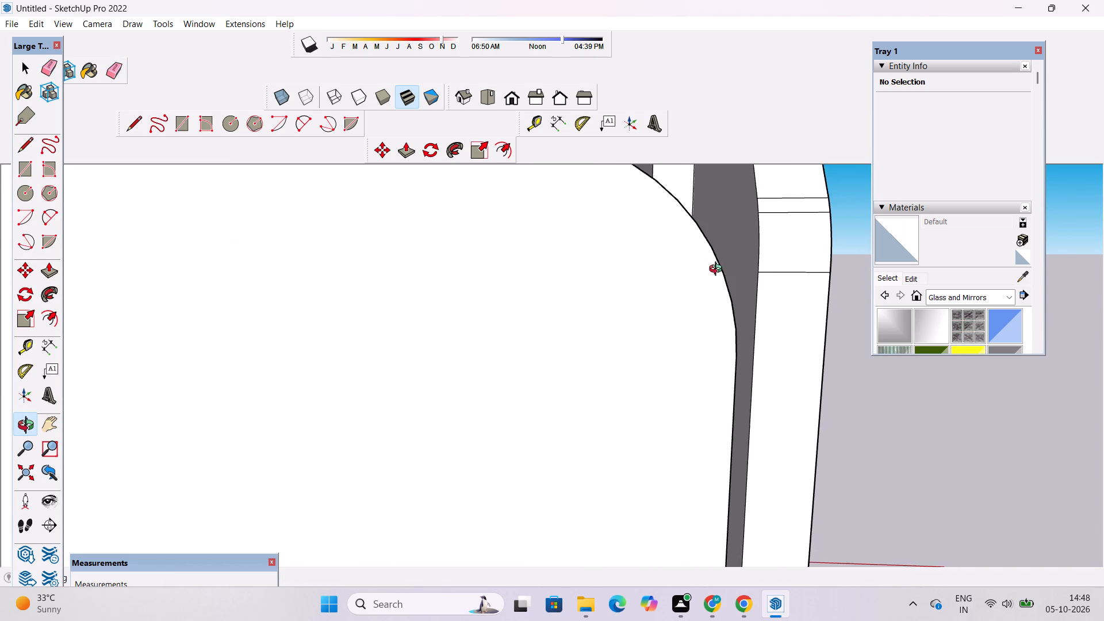
scroll(718, 270, down, 5)
scroll(690, 223, up, 9)
drag(818, 224, 795, 244)
scroll(637, 285, down, 9)
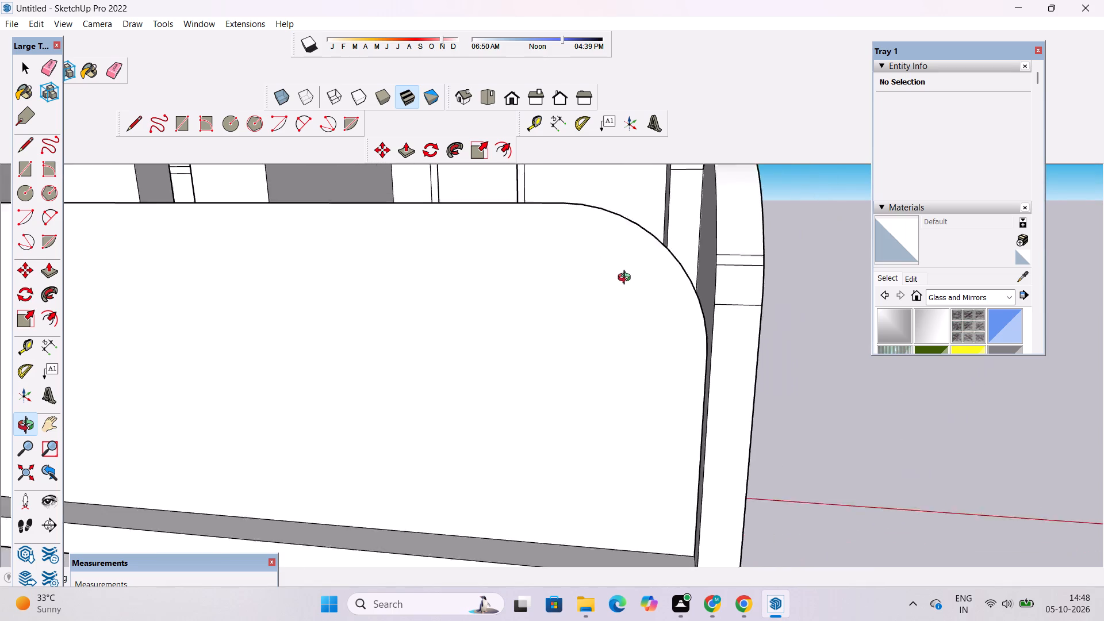
scroll(627, 279, down, 8)
shift+drag(538, 307, 707, 324)
drag(689, 332, 792, 332)
drag(701, 362, 896, 426)
drag(787, 381, 901, 450)
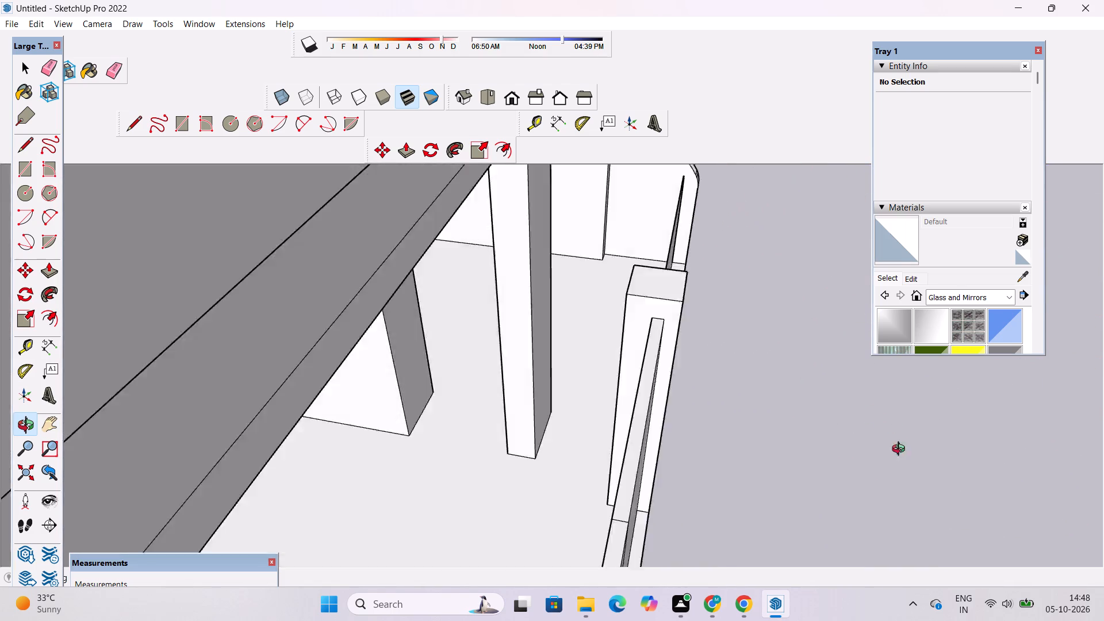
drag(901, 450, 808, 469)
shift+drag(808, 469, 788, 510)
scroll(631, 331, up, 5)
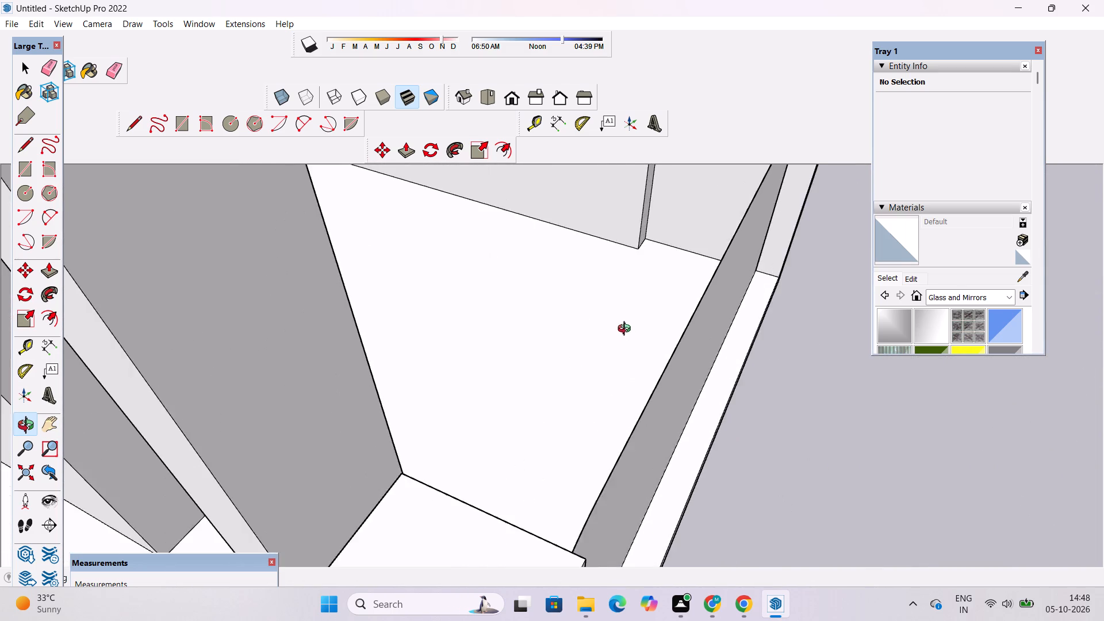
drag(634, 346, 738, 358)
drag(743, 358, 661, 362)
scroll(639, 361, down, 5)
shift+drag(671, 369, 634, 299)
shift+drag(651, 339, 641, 322)
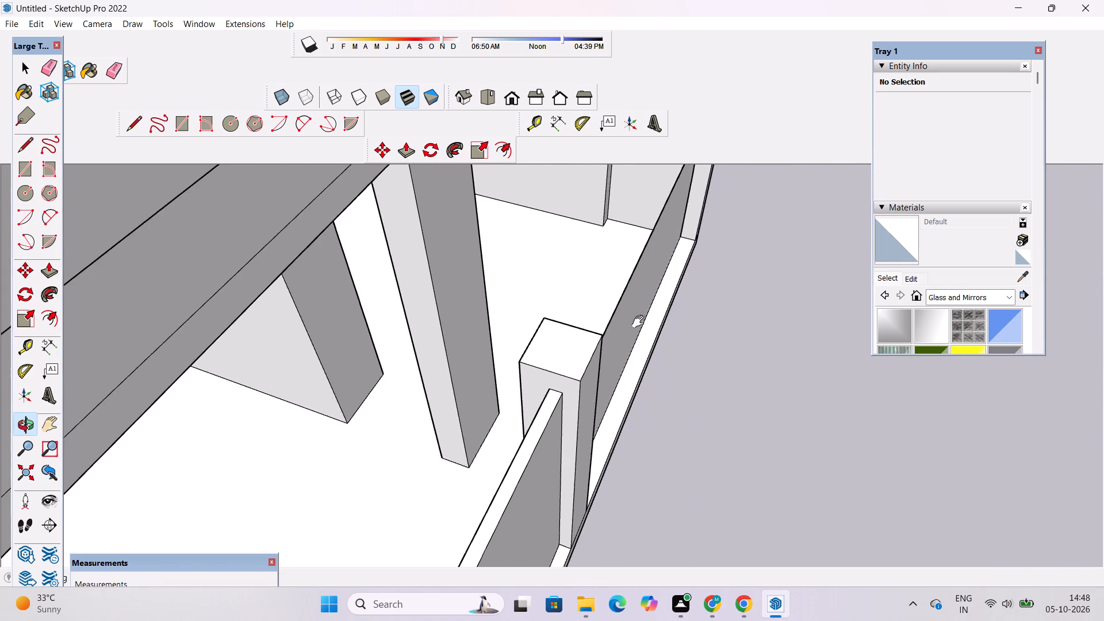
shift+drag(641, 322, 634, 307)
shift+drag(629, 307, 604, 333)
drag(602, 345, 588, 313)
scroll(579, 309, up, 4)
key(space)
click(575, 324)
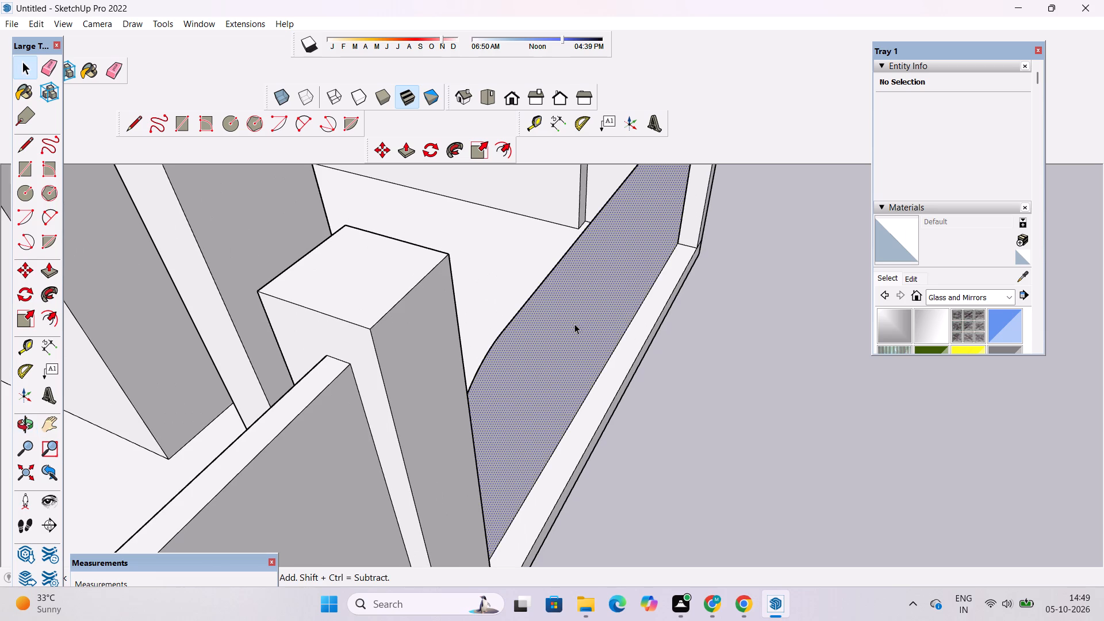
key(p)
click(574, 324)
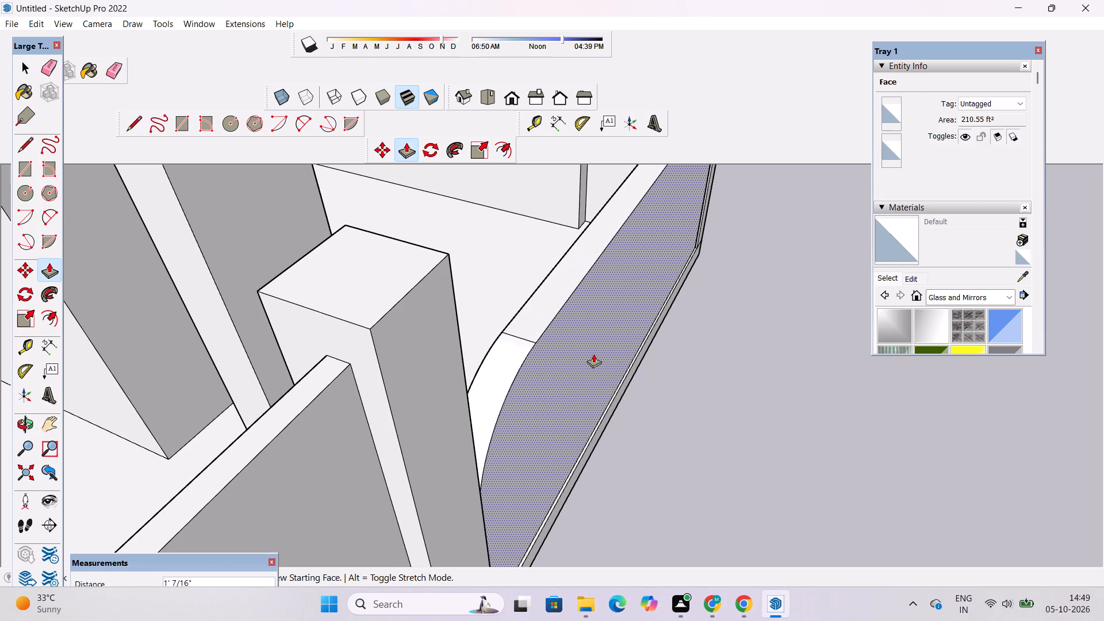
scroll(566, 447, down, 5)
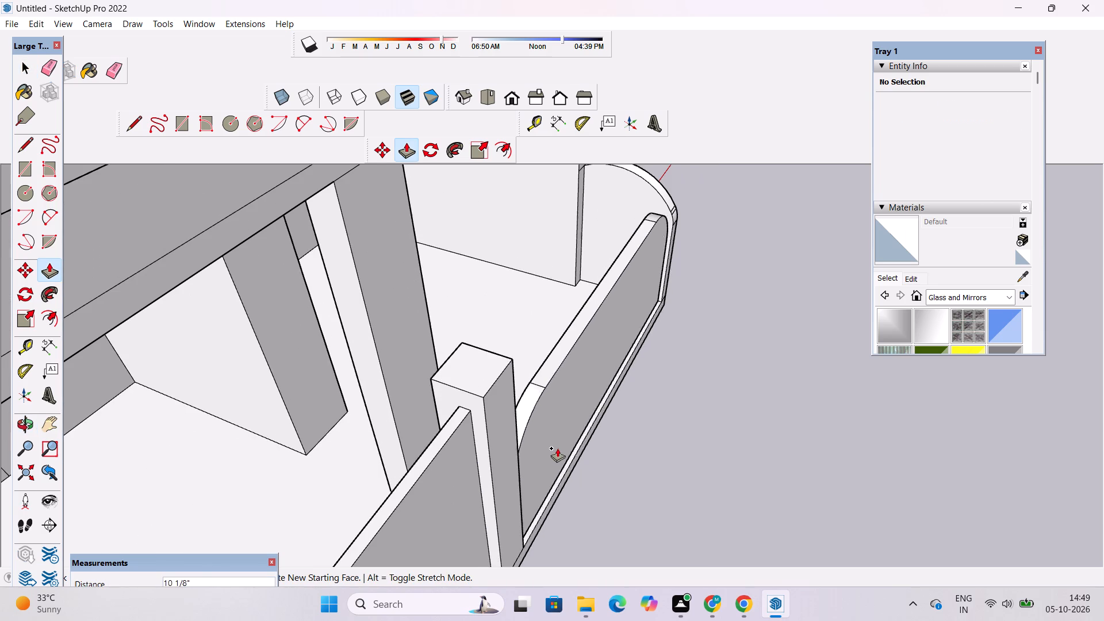
click(499, 443)
Examine the thickened front wall from several sides, checking how it meets the gate post, curved side wall and overall facade.
key(o)
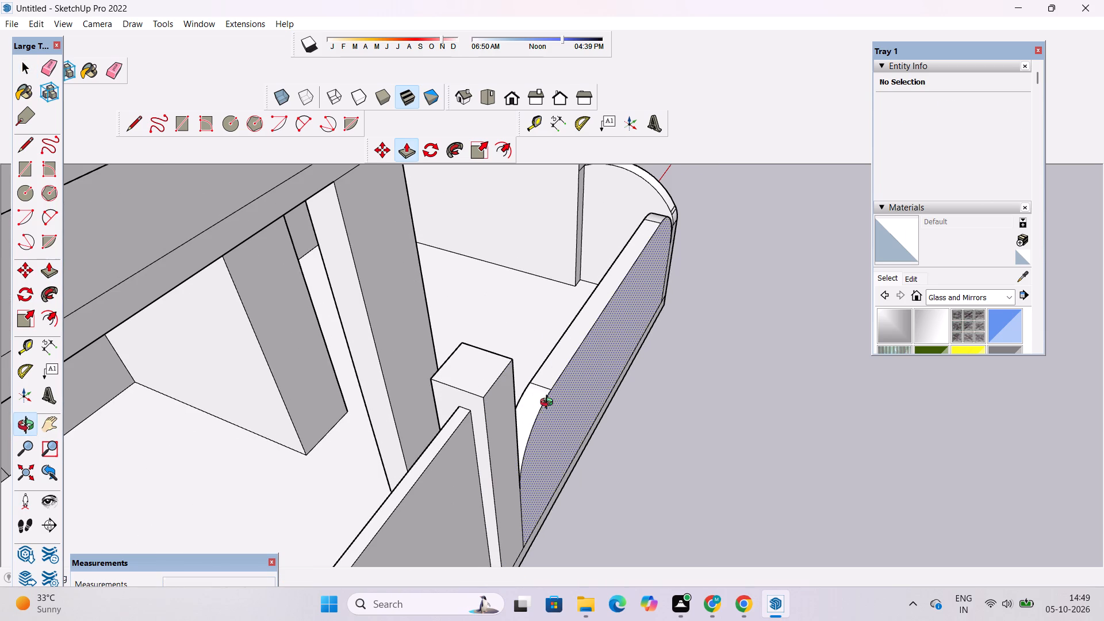
scroll(614, 323, down, 6)
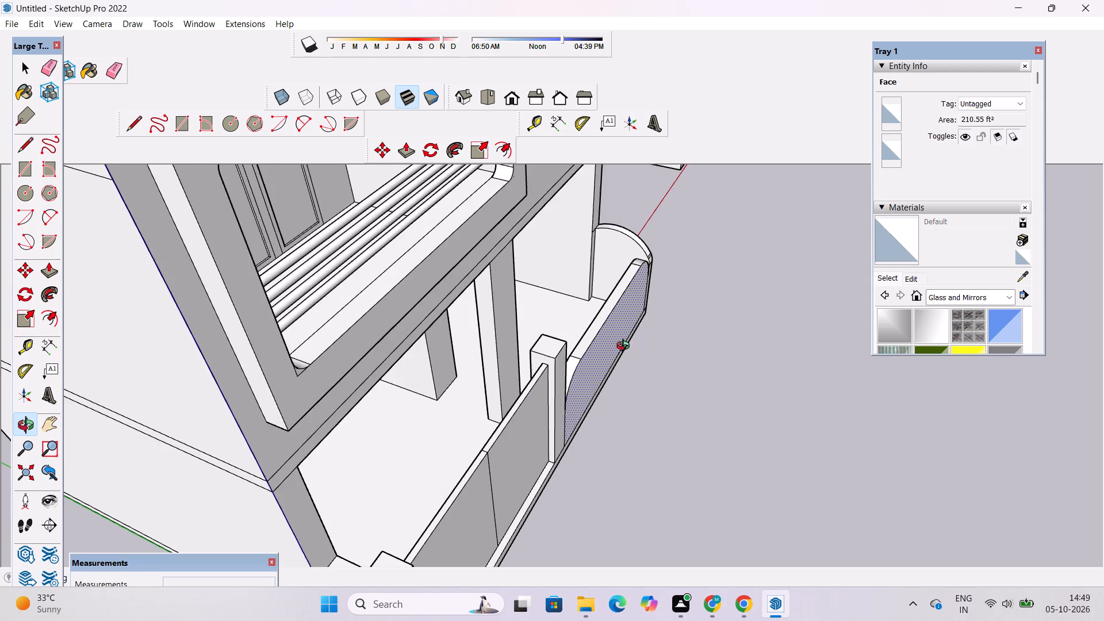
drag(634, 360, 429, 307)
scroll(584, 403, up, 4)
shift+drag(651, 422, 543, 387)
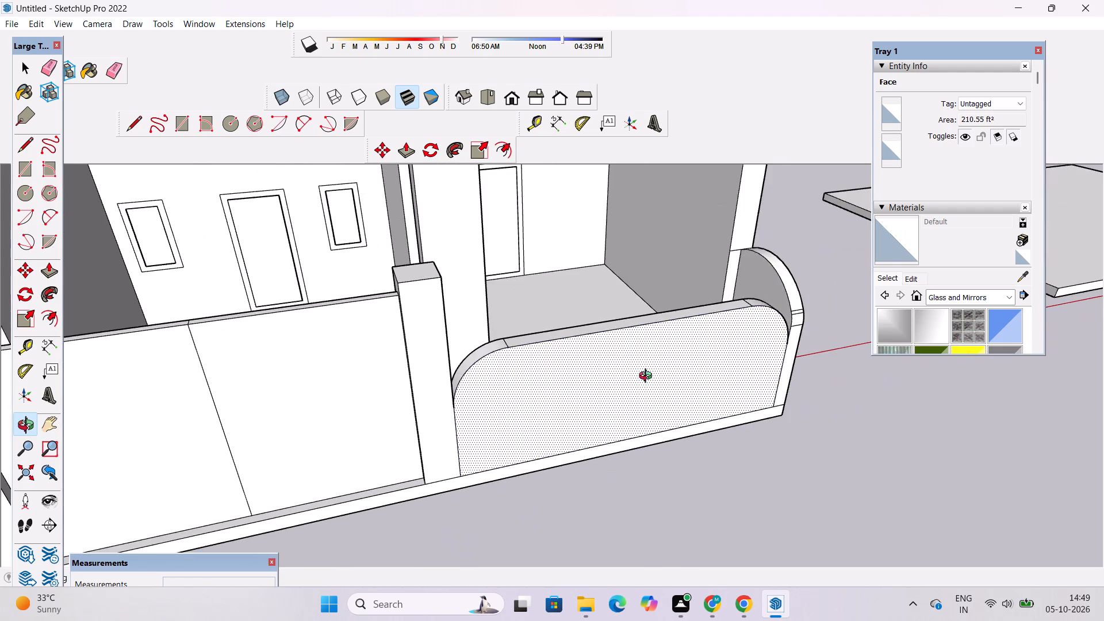
drag(662, 377, 311, 398)
scroll(534, 368, up, 4)
drag(628, 362, 563, 370)
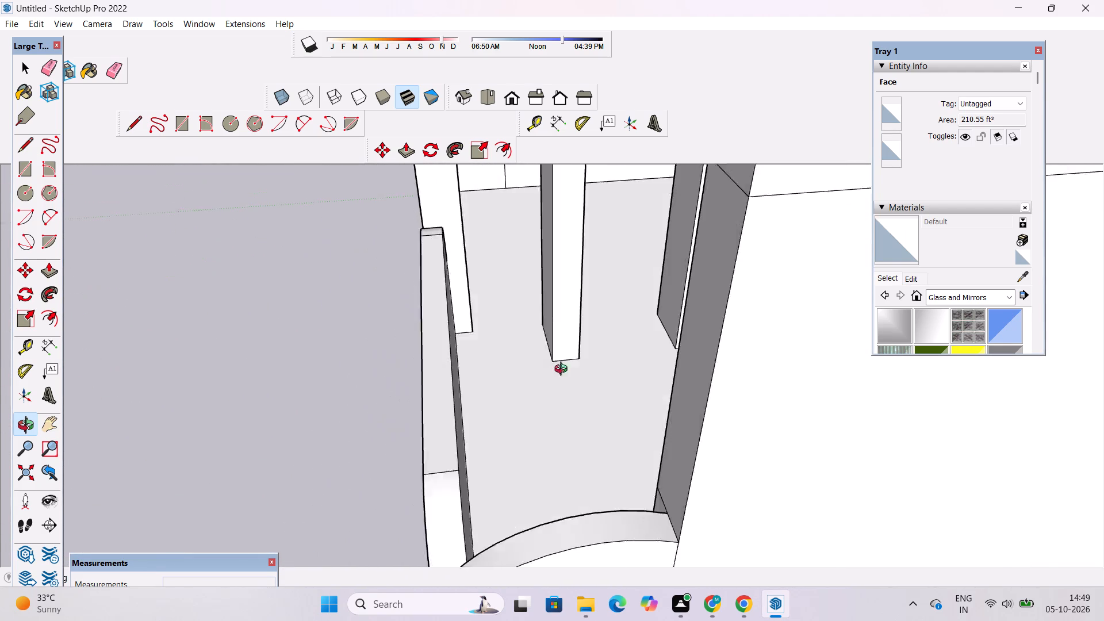
drag(563, 370, 584, 362)
scroll(522, 343, down, 4)
drag(416, 374, 705, 344)
scroll(501, 322, down, 3)
shift+drag(446, 358, 456, 390)
drag(441, 392, 504, 250)
scroll(507, 246, down, 6)
shift+drag(565, 270, 581, 321)
drag(581, 329, 563, 391)
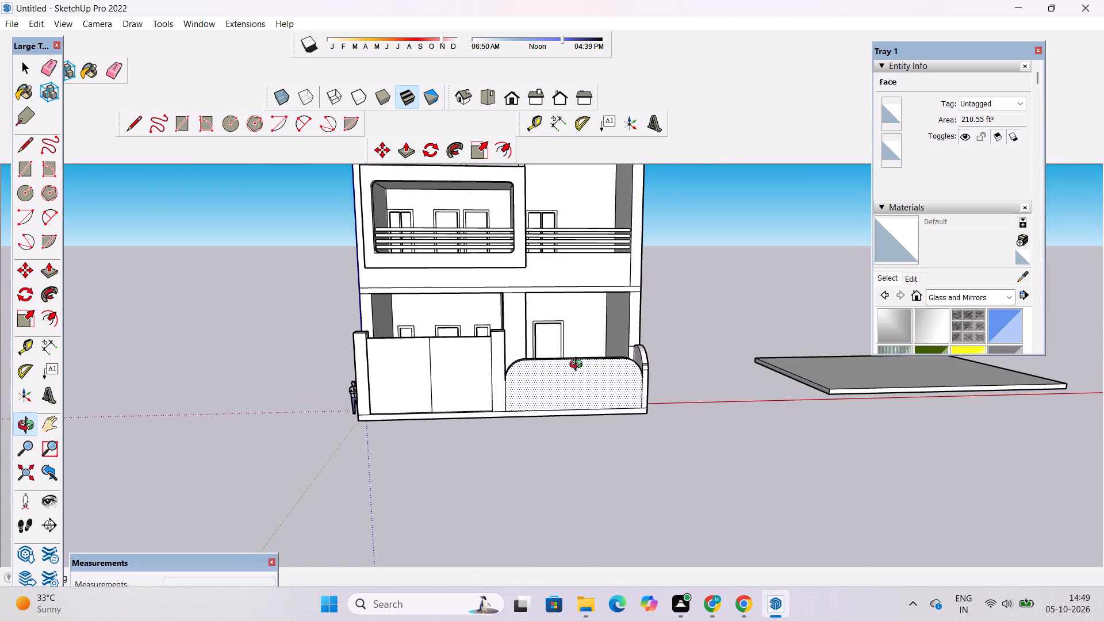
scroll(578, 366, up, 4)
shift+drag(578, 361, 503, 355)
scroll(532, 335, up, 5)
shift+drag(570, 315, 532, 348)
scroll(539, 344, down, 6)
drag(775, 287, 666, 309)
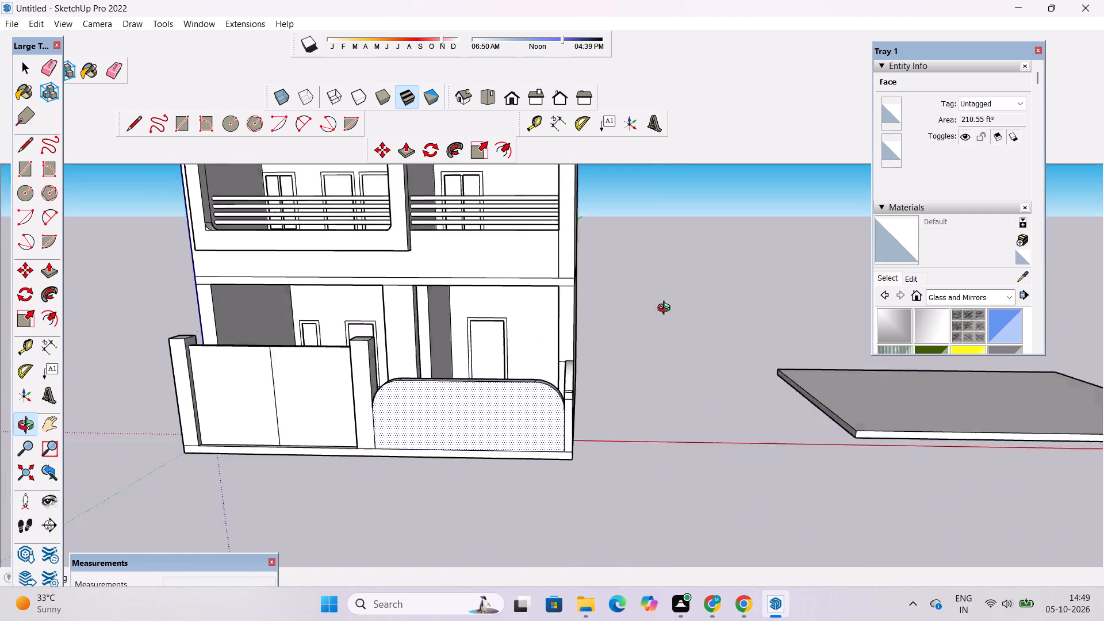
drag(666, 309, 742, 187)
scroll(581, 305, down, 4)
shift+drag(533, 319, 652, 281)
drag(654, 285, 654, 348)
scroll(661, 314, down, 3)
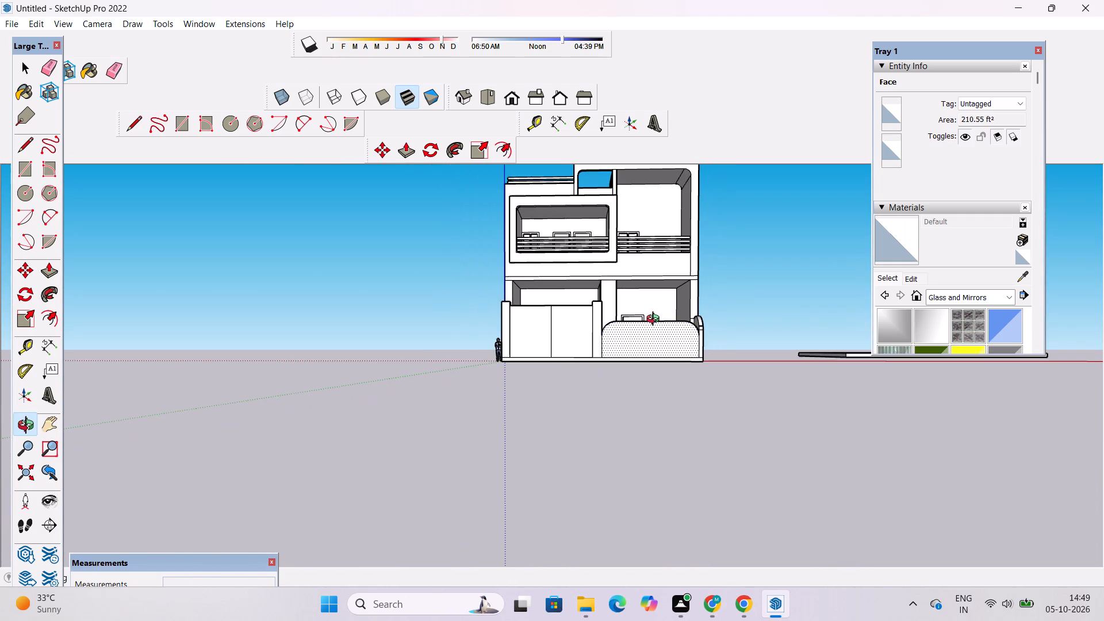
scroll(658, 321, up, 4)
drag(658, 321, 653, 348)
drag(653, 352, 635, 326)
drag(635, 326, 635, 338)
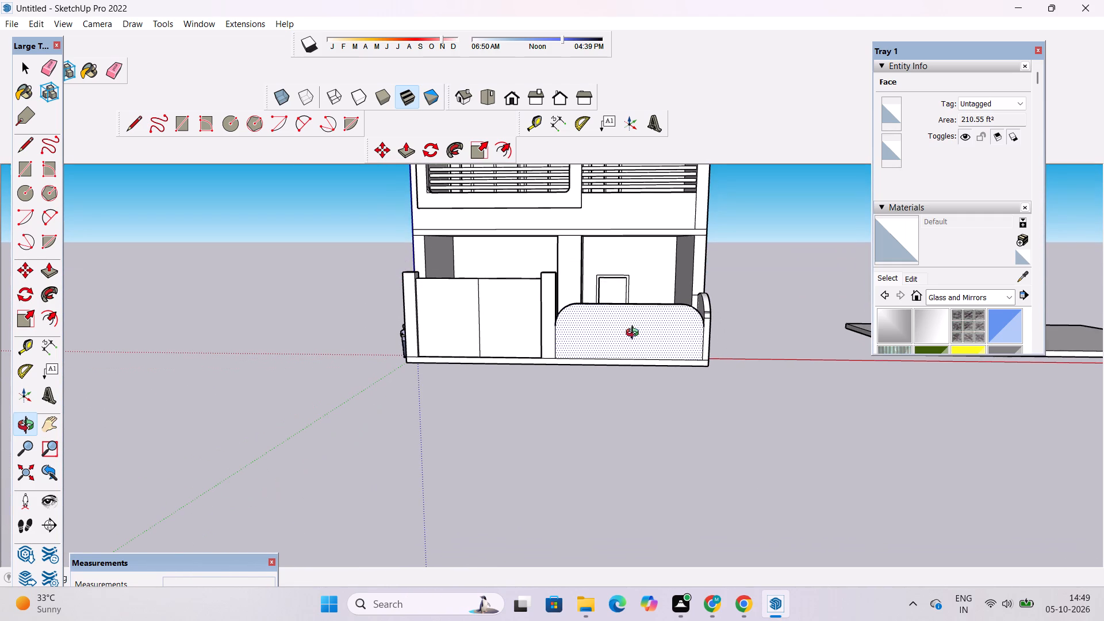
Offset the front wall face's outline inward by about 1' 6 5/16".
key(space)
scroll(706, 322, up, 2)
key(o)
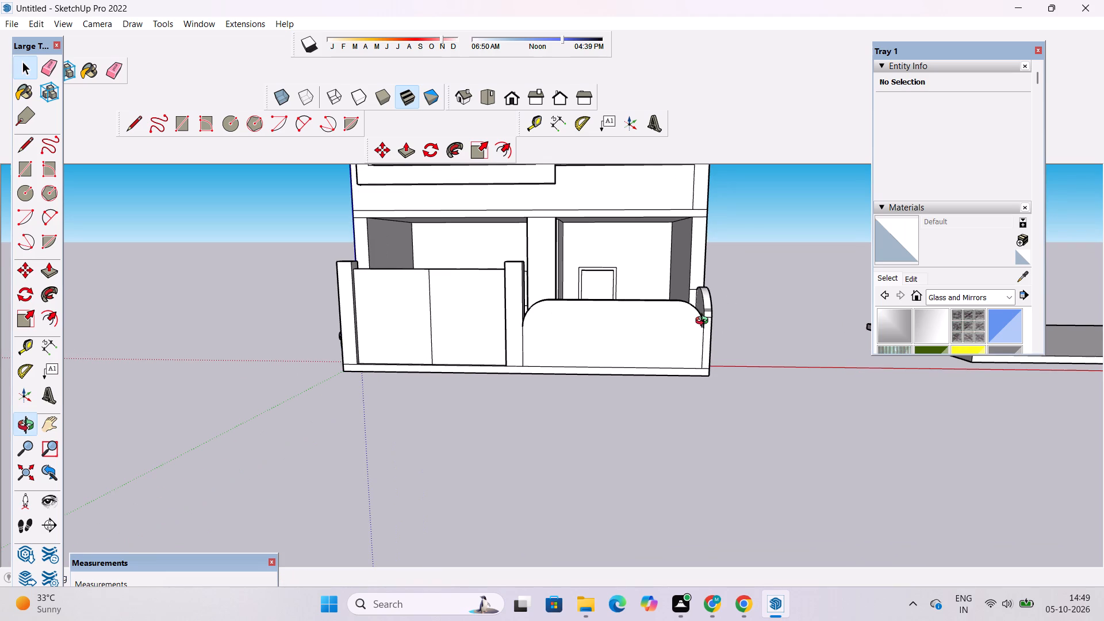
key(f)
click(594, 308)
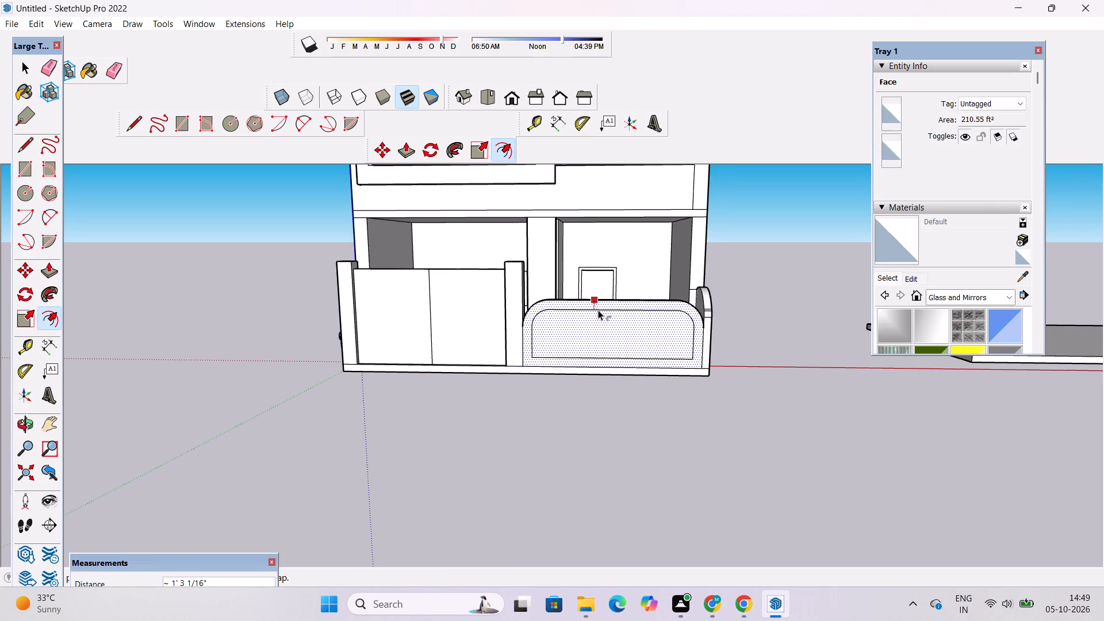
scroll(598, 310, up, 1)
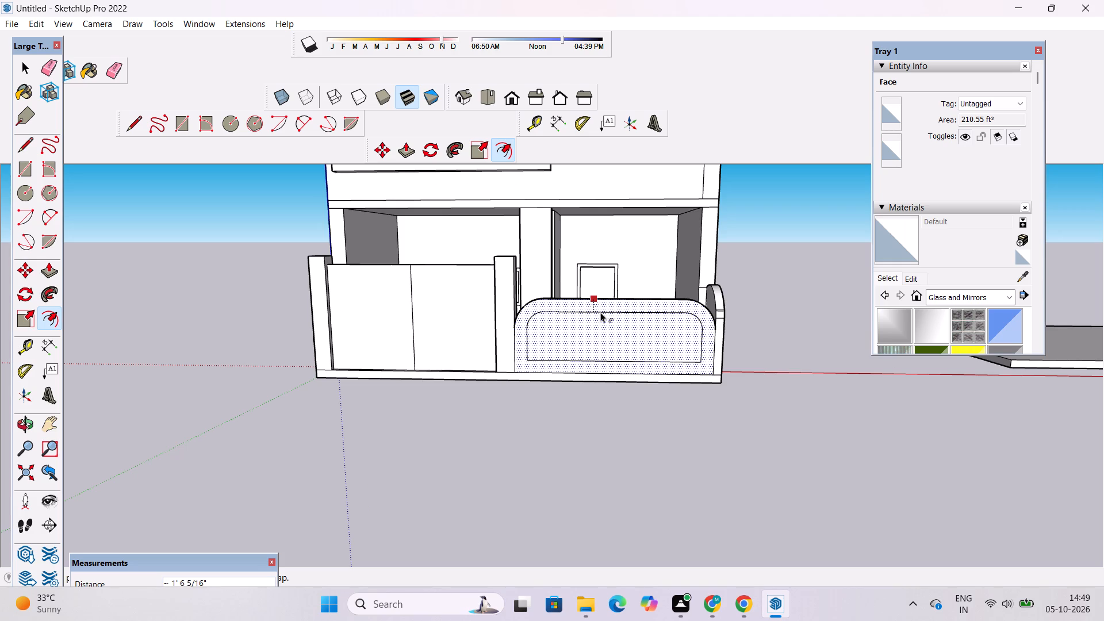
click(600, 312)
Draw vertical lines of about 1' 6 5/16" from both lower corners of the inner outline down to the wall's base edge.
key(l)
scroll(669, 370, up, 5)
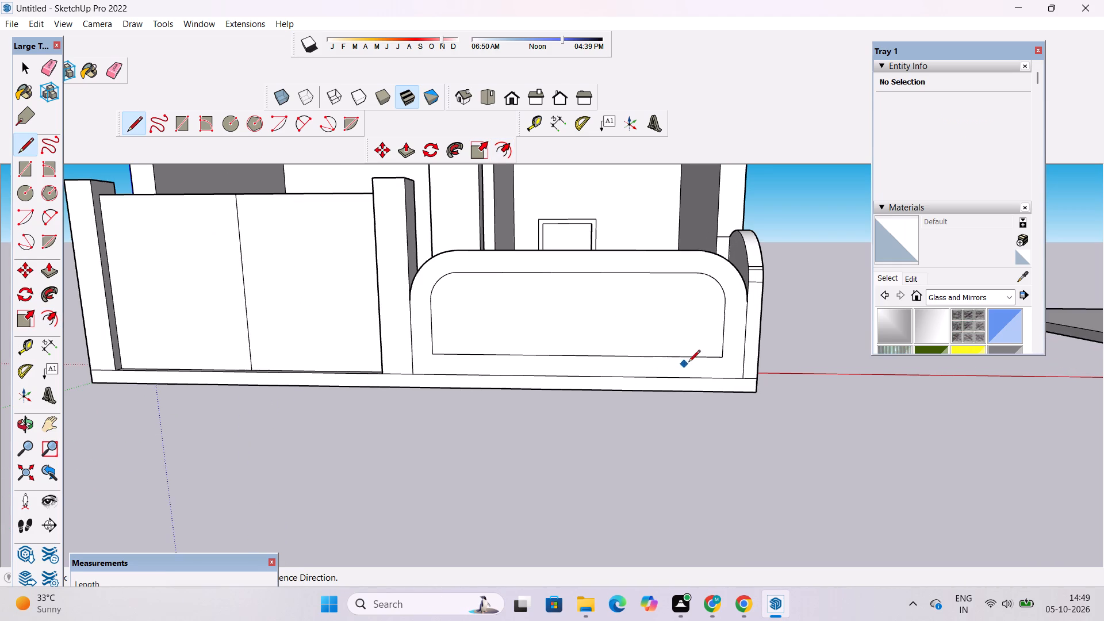
click(721, 358)
click(723, 378)
scroll(727, 387, up, 12)
scroll(716, 243, down, 7)
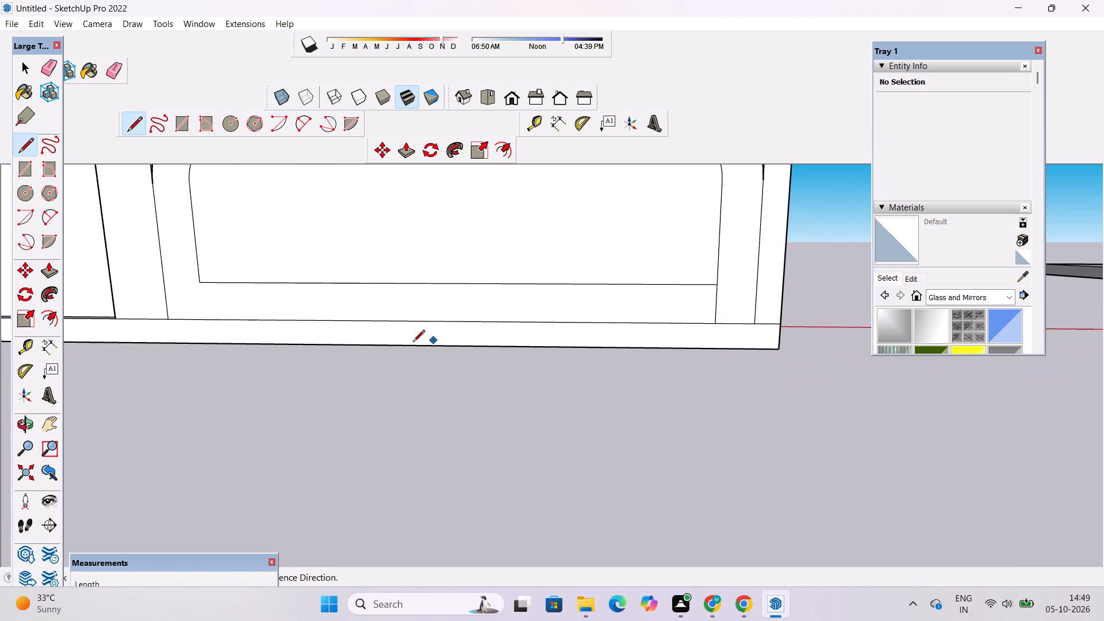
scroll(276, 321, down, 4)
scroll(229, 309, up, 8)
click(218, 285)
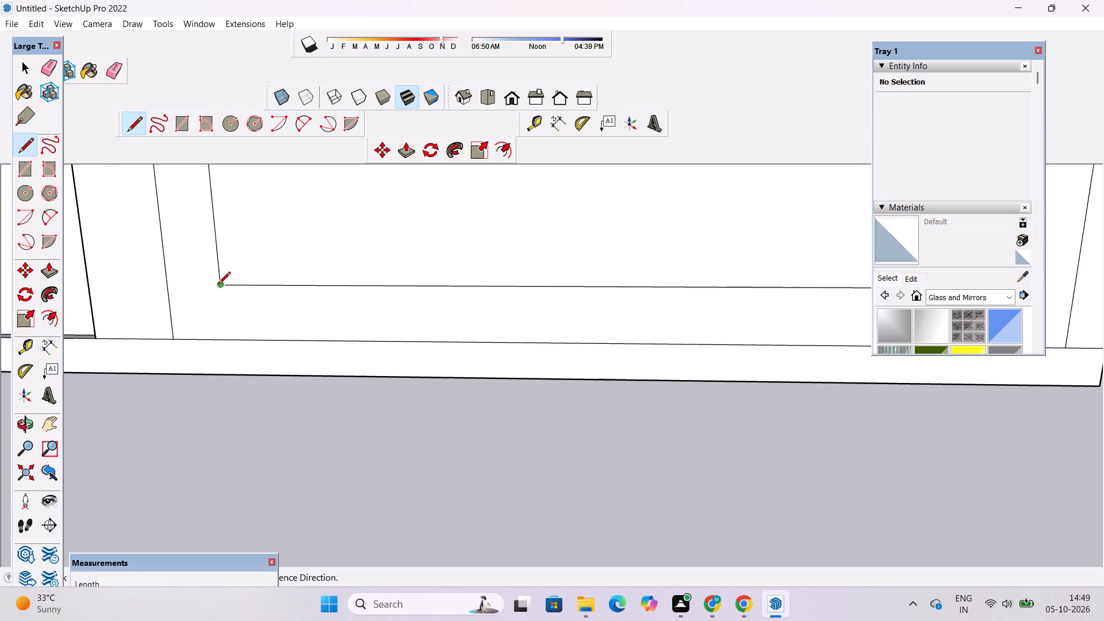
click(223, 340)
Erase the inner outline's horizontal bottom edge between the two vertical lines on the front wall.
key(e)
drag(336, 273, 336, 286)
drag(302, 279, 300, 292)
scroll(260, 312, down, 6)
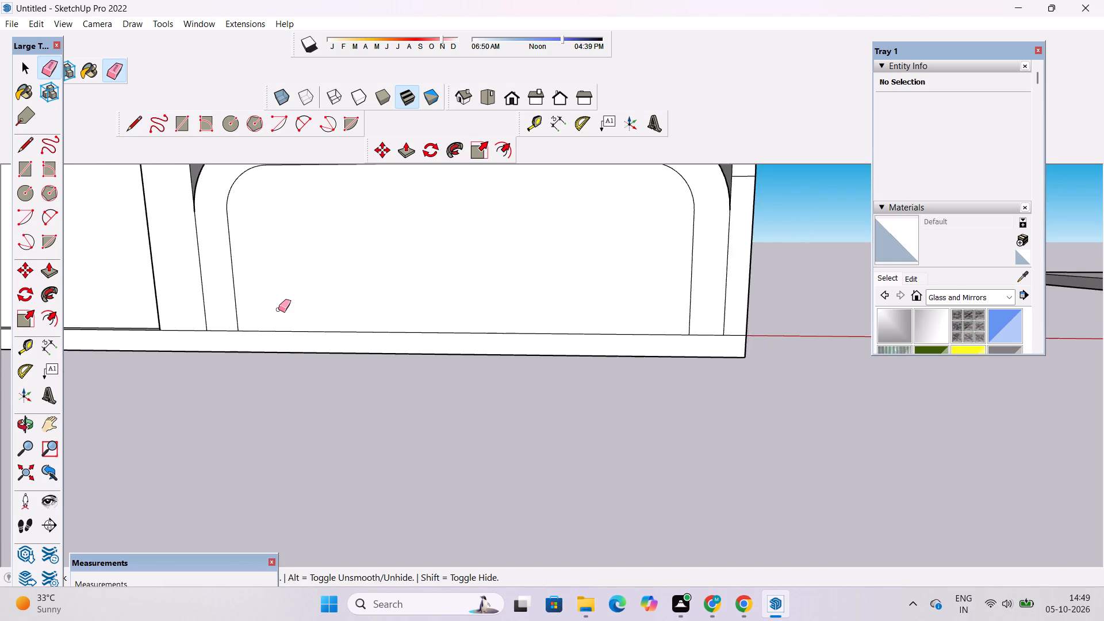
scroll(278, 309, down, 4)
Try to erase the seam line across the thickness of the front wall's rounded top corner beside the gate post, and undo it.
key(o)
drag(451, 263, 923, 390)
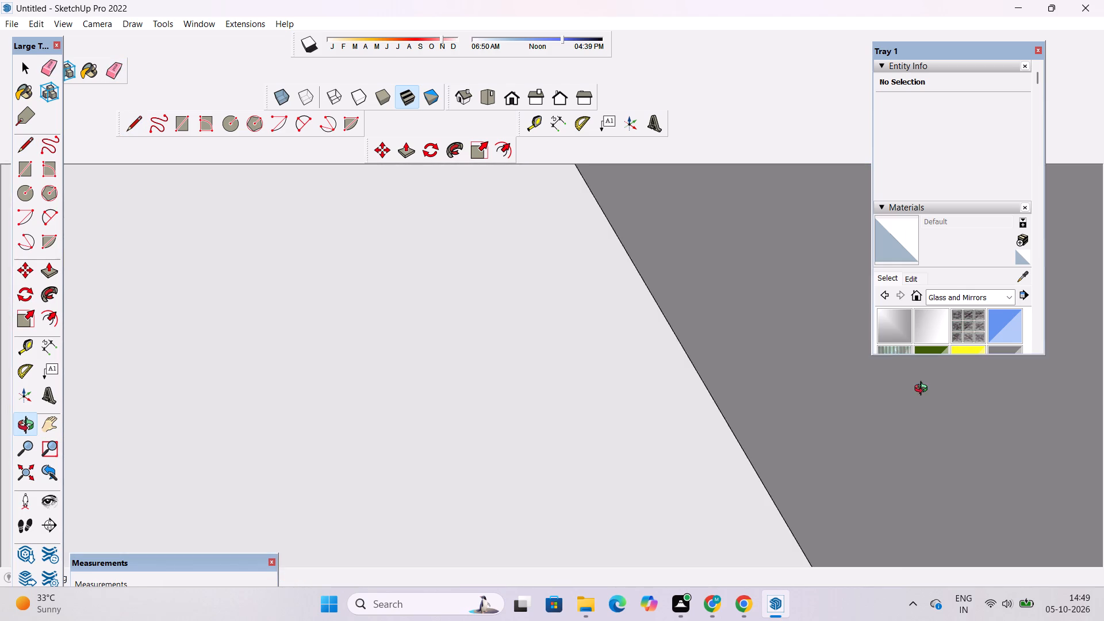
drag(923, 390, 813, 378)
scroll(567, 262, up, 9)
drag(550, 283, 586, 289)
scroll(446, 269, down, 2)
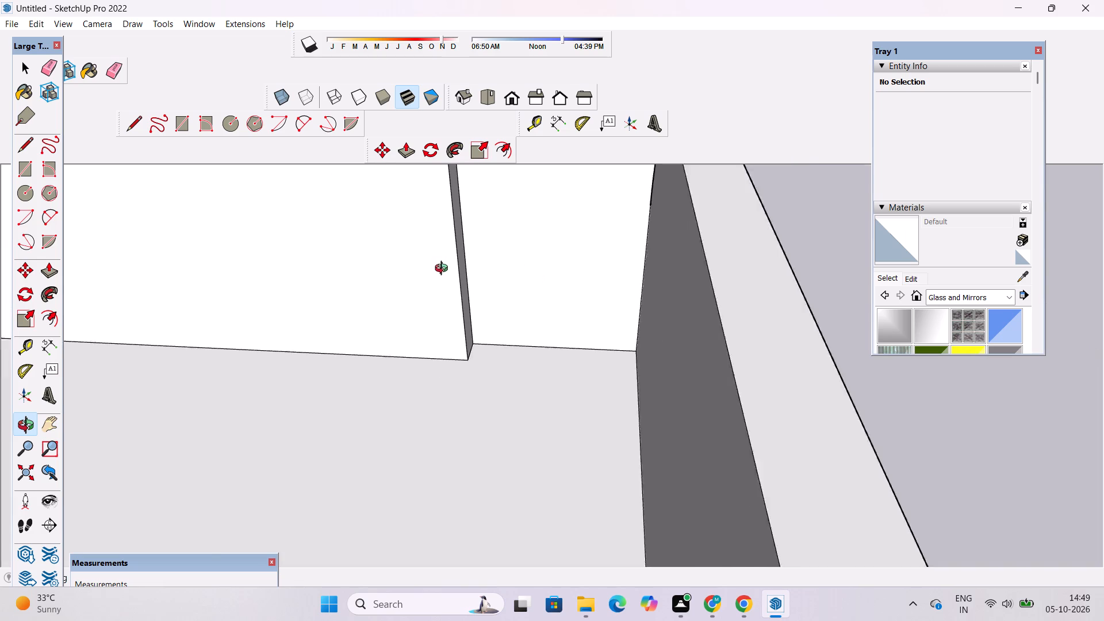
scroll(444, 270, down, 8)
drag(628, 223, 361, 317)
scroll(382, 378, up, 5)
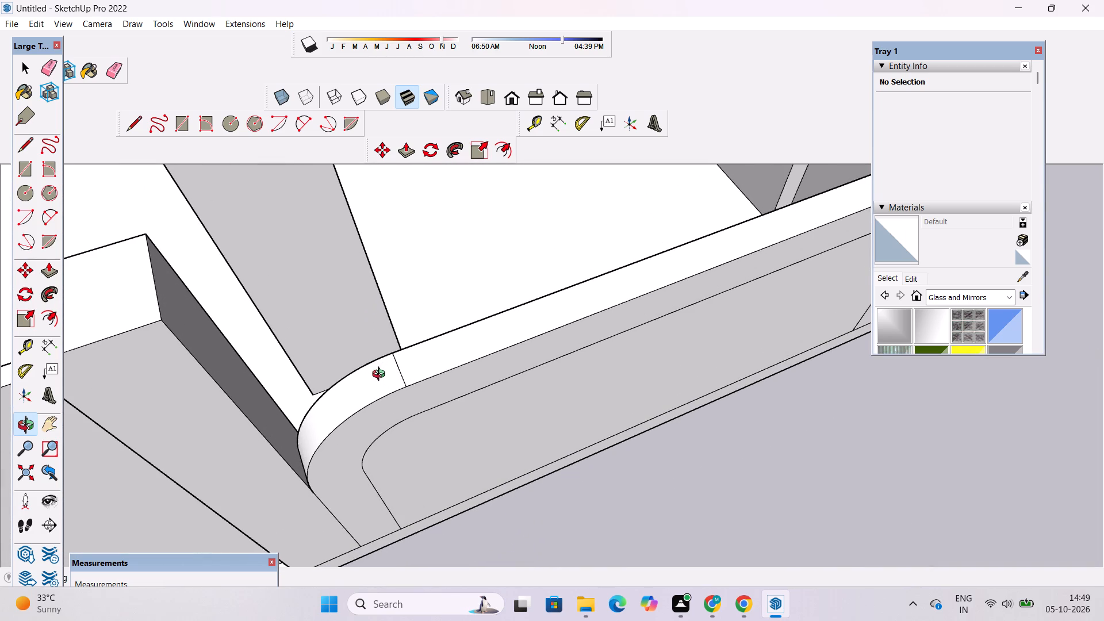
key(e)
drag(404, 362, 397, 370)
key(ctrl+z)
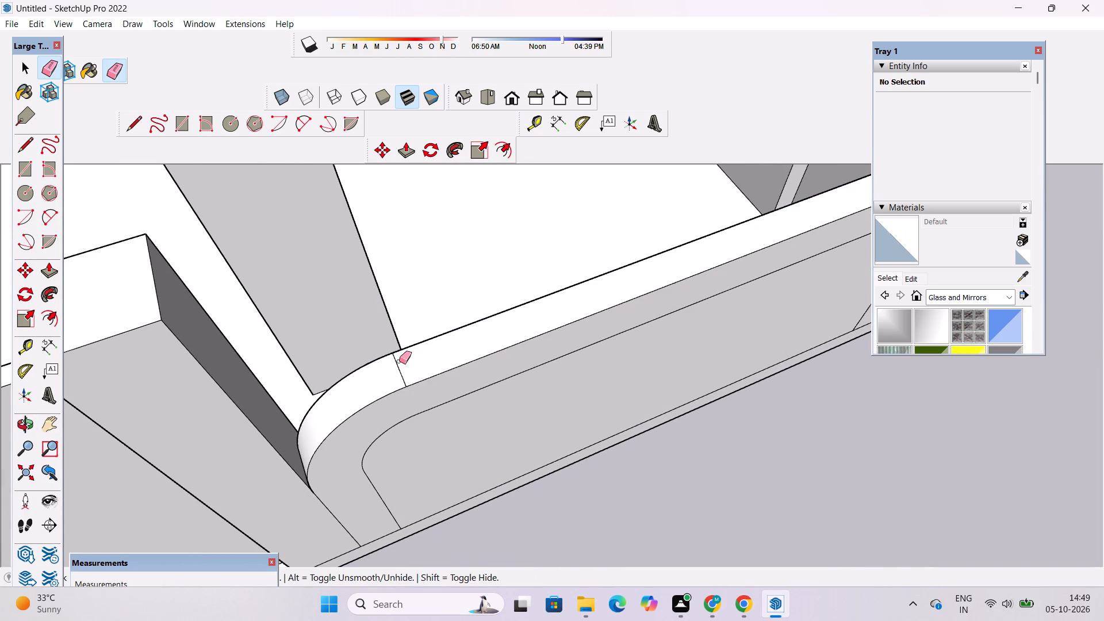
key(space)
Examine the whole house front from several angles and distances, from the gate and bordered front wall up to the balconies and top frame.
key(o)
scroll(475, 294, down, 9)
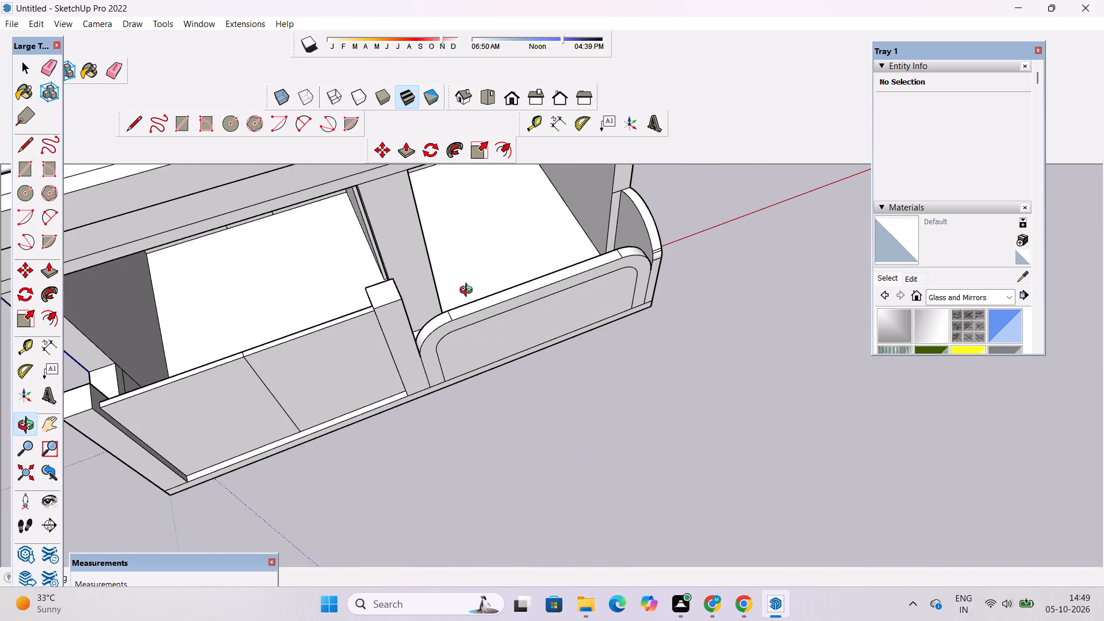
scroll(469, 292, down, 1)
scroll(513, 330, down, 2)
drag(565, 437, 559, 431)
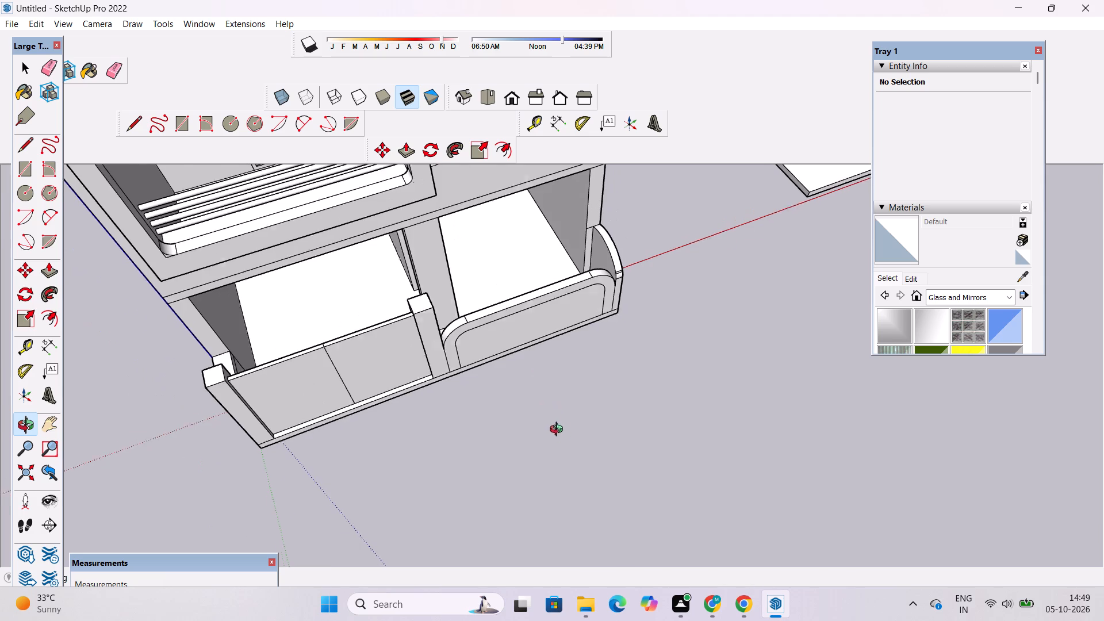
drag(559, 431, 530, 364)
drag(527, 355, 522, 346)
scroll(464, 349, down, 4)
shift+drag(467, 352, 562, 408)
drag(565, 411, 535, 334)
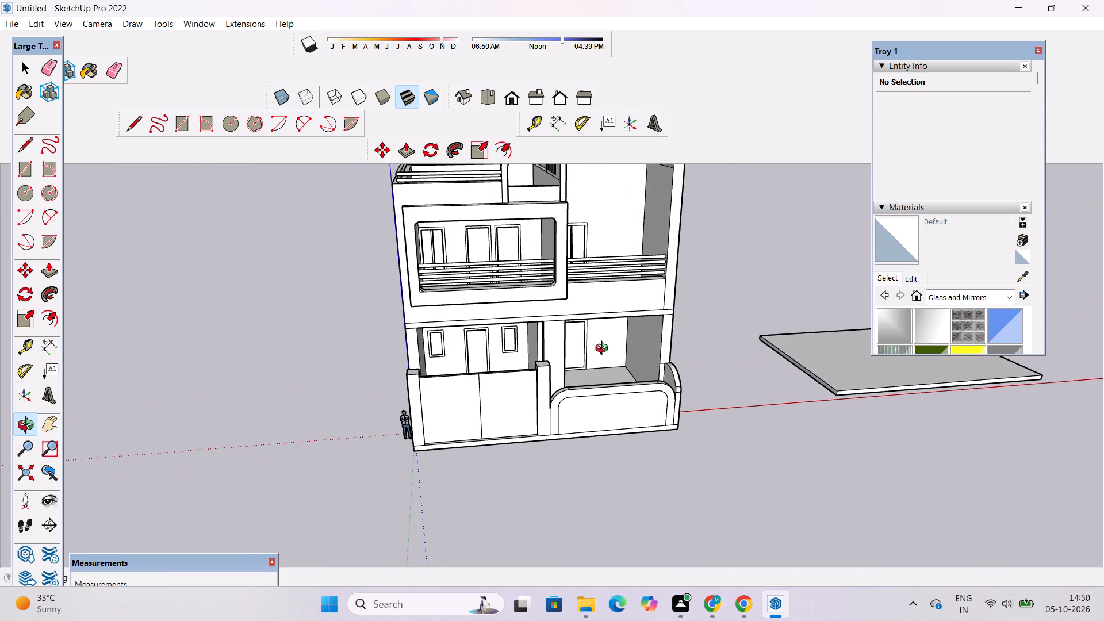
shift+drag(604, 350, 591, 349)
scroll(591, 351, up, 5)
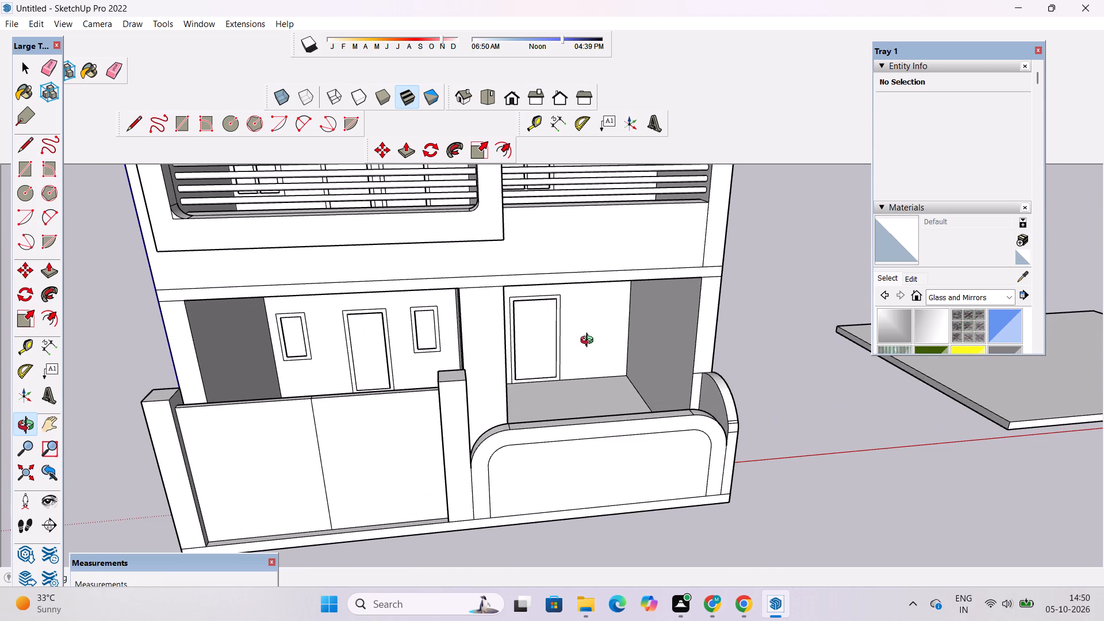
scroll(594, 308, down, 3)
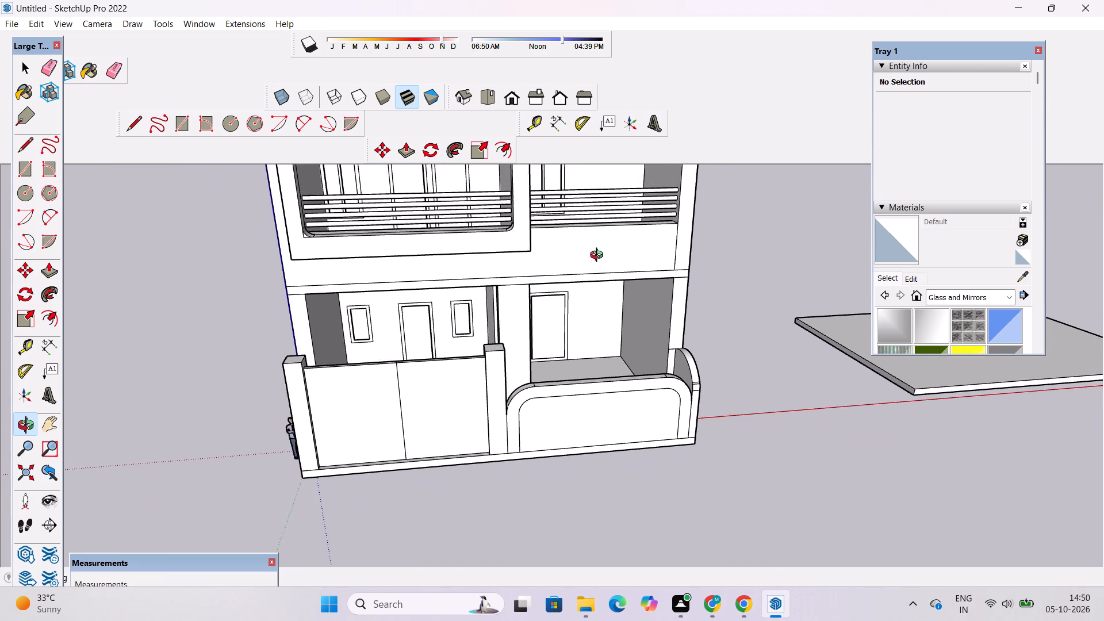
scroll(599, 254, down, 1)
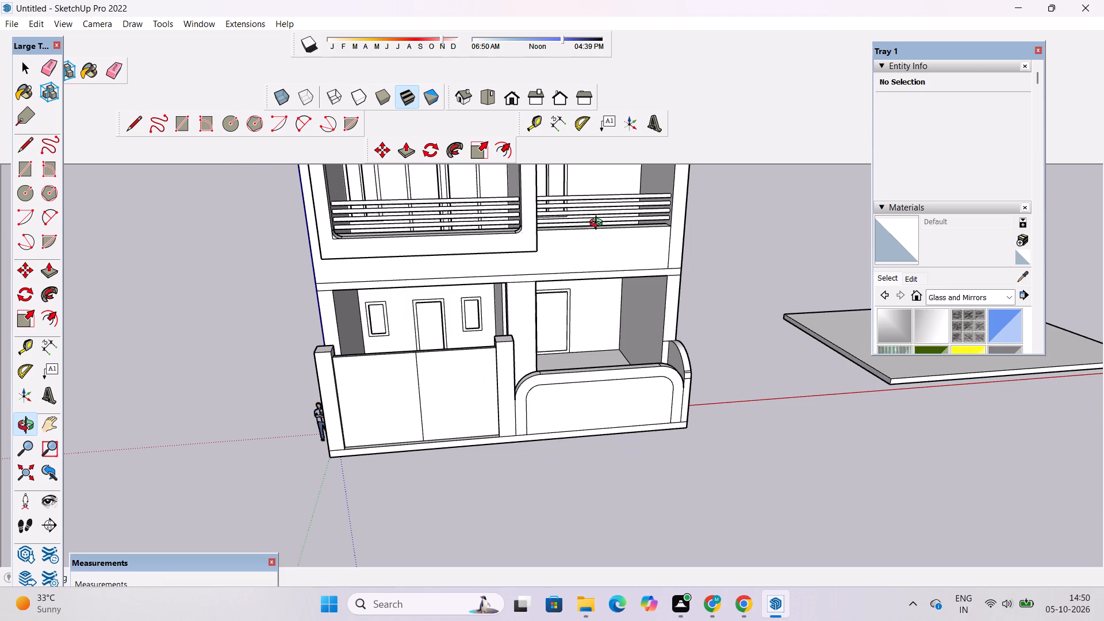
scroll(555, 249, down, 4)
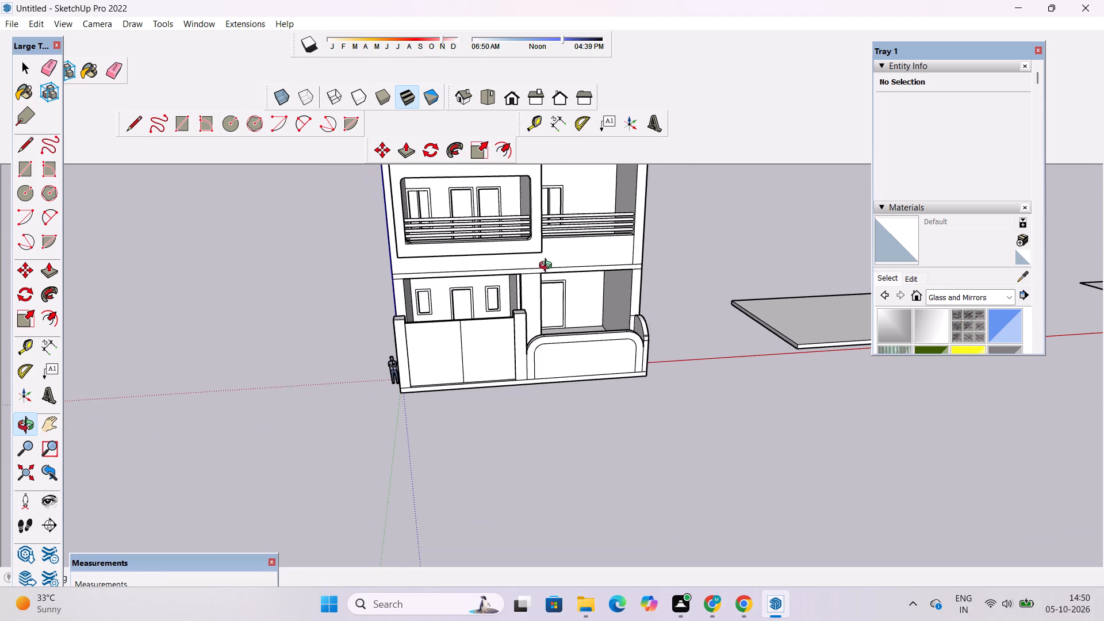
drag(519, 304, 566, 326)
drag(571, 352, 510, 317)
scroll(509, 317, up, 4)
shift+drag(511, 319, 508, 337)
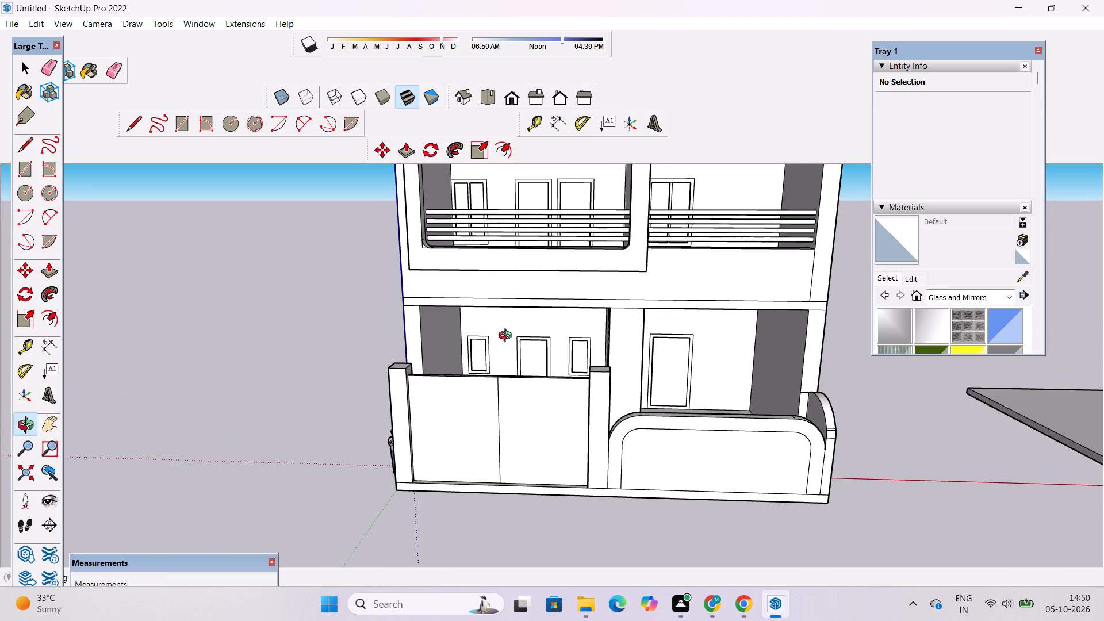
scroll(508, 337, up, 2)
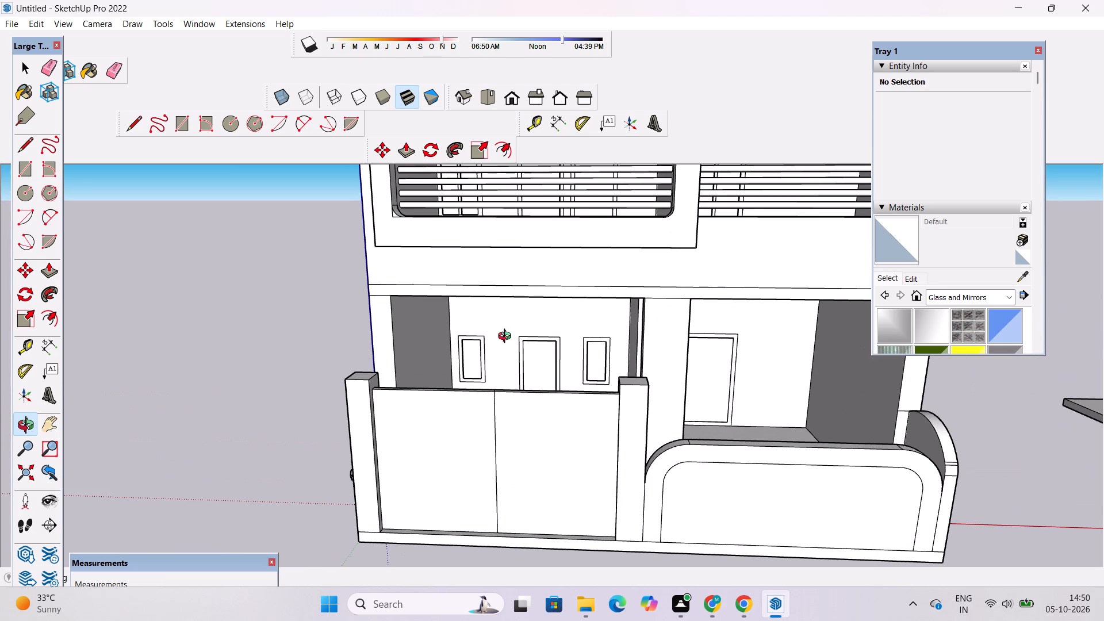
scroll(508, 331, down, 4)
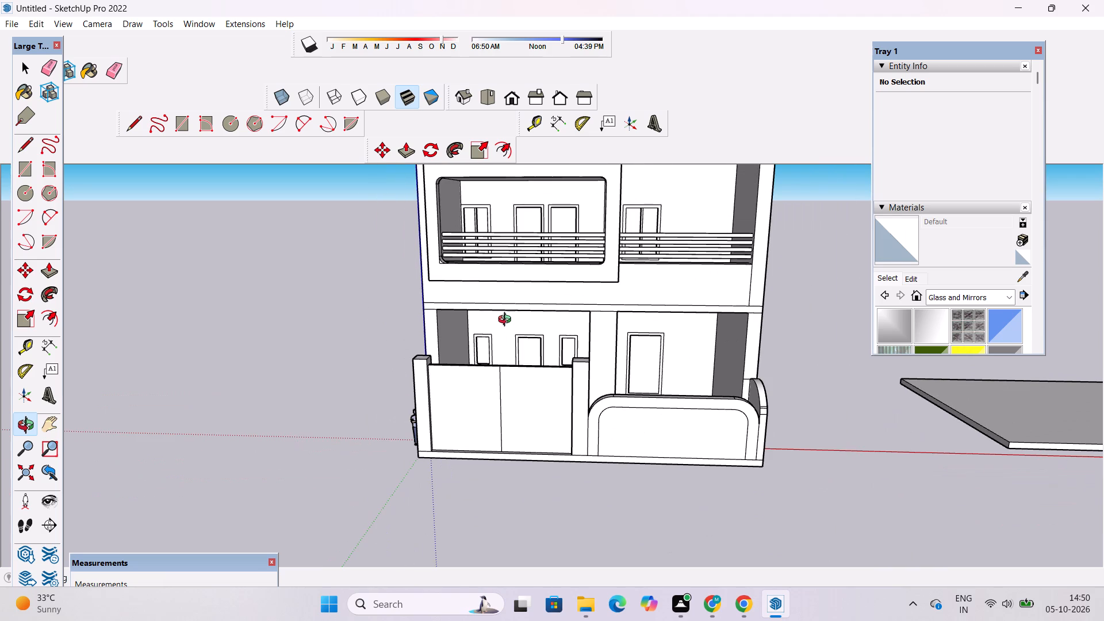
scroll(507, 320, down, 3)
scroll(526, 305, up, 1)
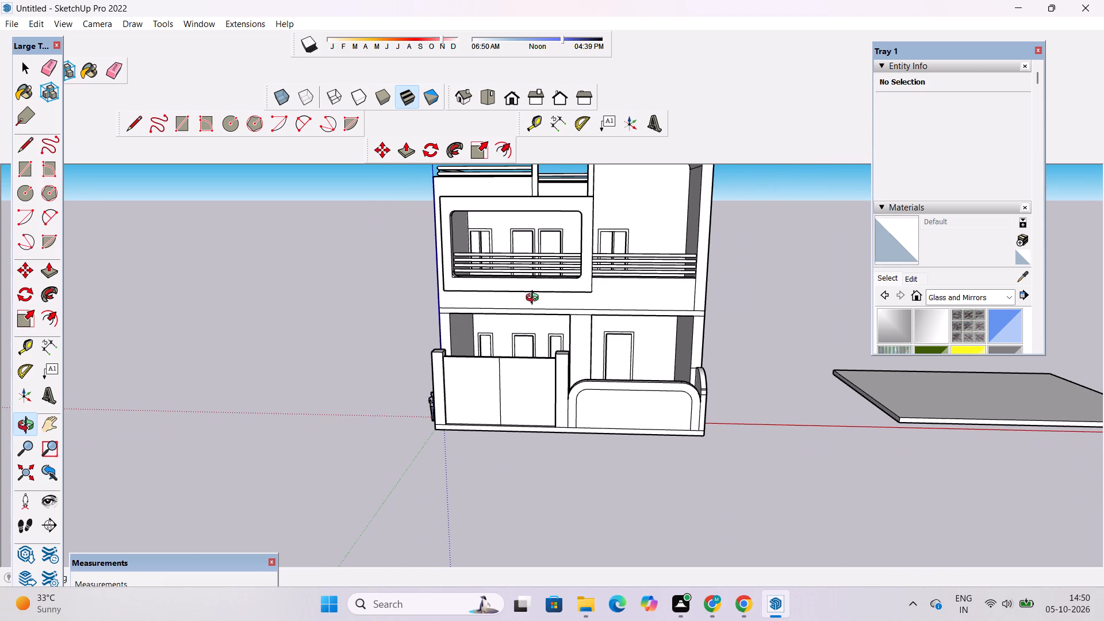
scroll(555, 329, down, 1)
scroll(561, 338, up, 4)
shift+drag(691, 300, 634, 321)
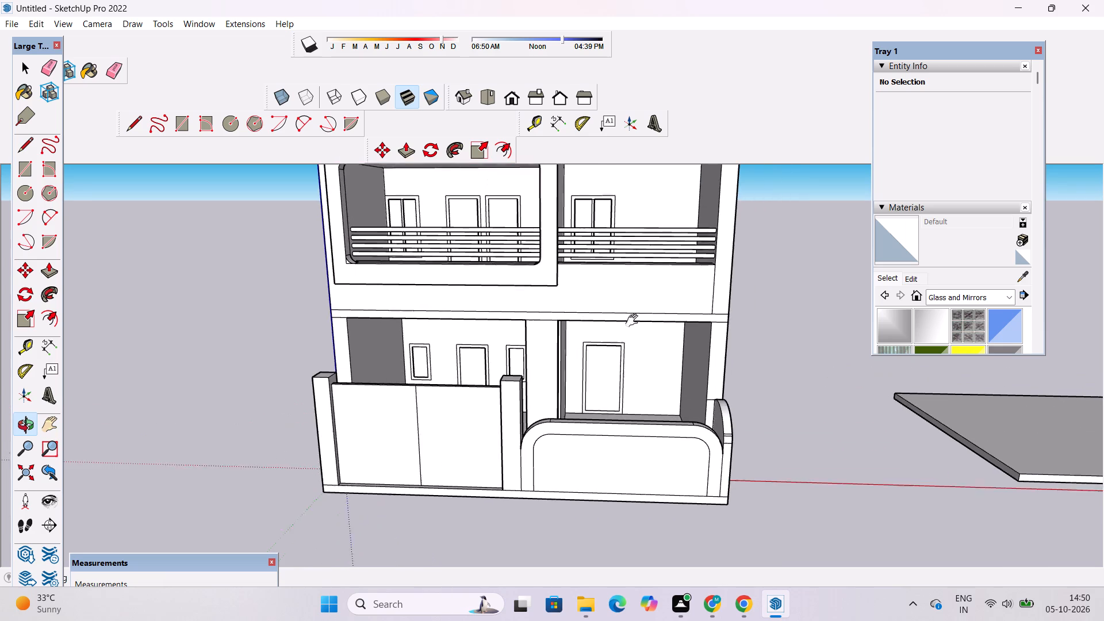
shift+drag(634, 321, 631, 323)
scroll(629, 325, down, 2)
drag(621, 327, 661, 358)
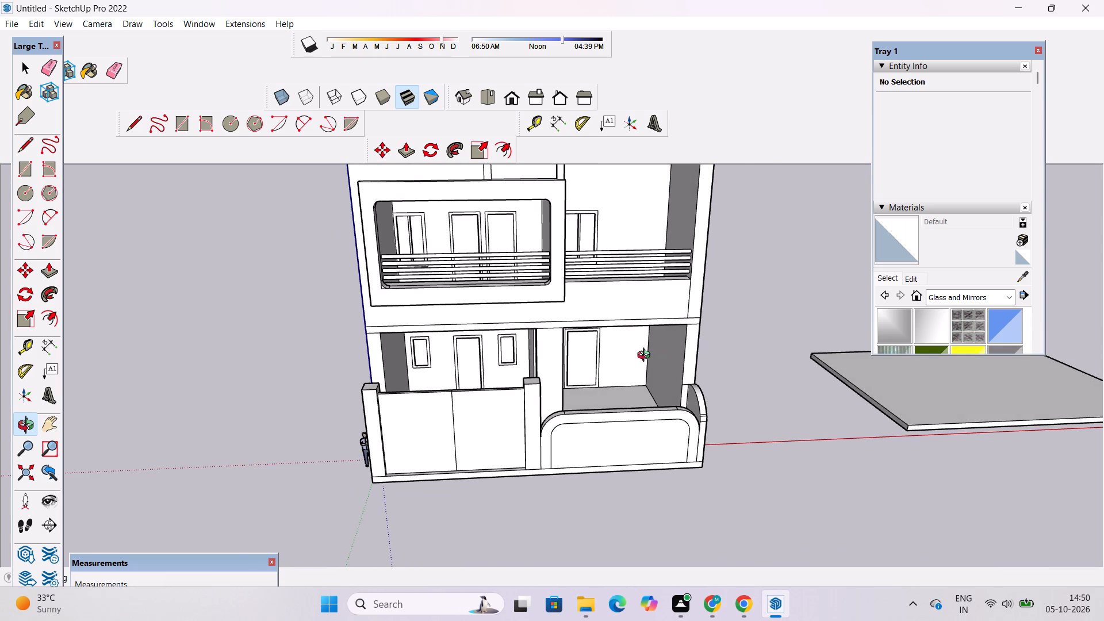
scroll(646, 356, up, 5)
scroll(654, 343, down, 4)
drag(658, 407, 597, 323)
scroll(590, 315, down, 2)
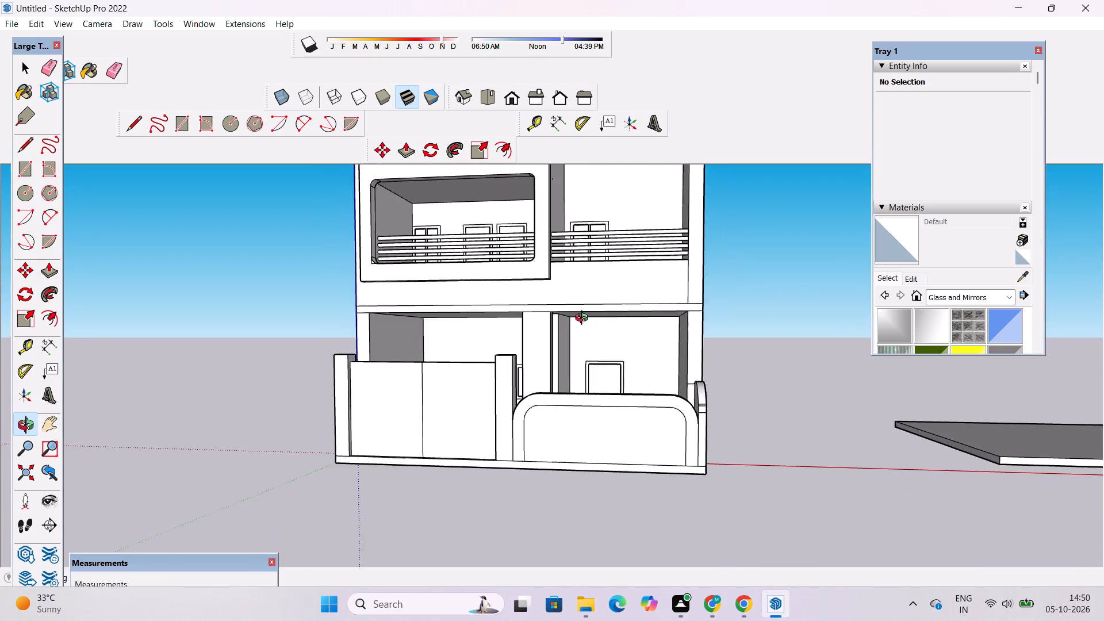
scroll(584, 319, down, 2)
shift+drag(584, 331, 582, 439)
drag(532, 412, 620, 423)
scroll(556, 338, up, 8)
drag(687, 399, 473, 246)
drag(472, 246, 601, 403)
scroll(555, 344, down, 6)
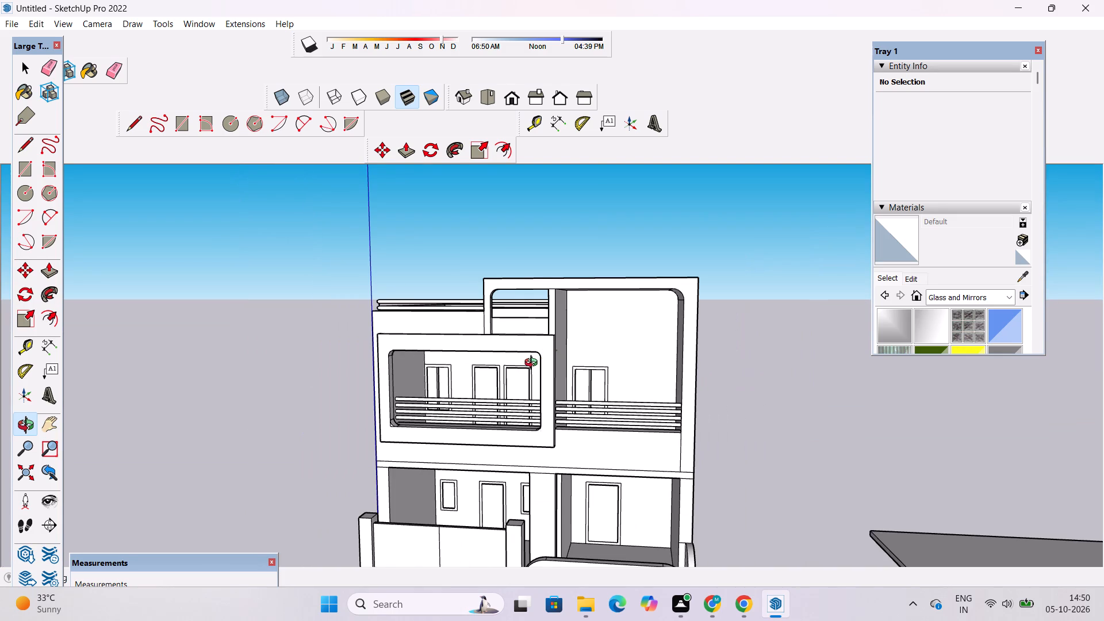
scroll(534, 364, down, 3)
scroll(533, 364, up, 3)
scroll(533, 364, down, 3)
scroll(533, 364, up, 4)
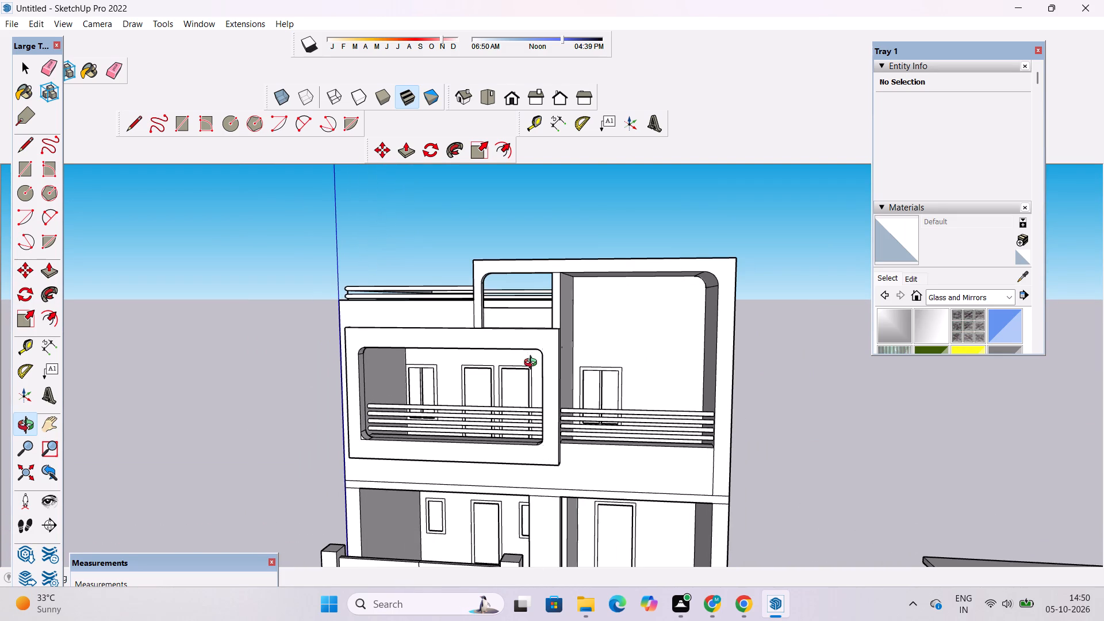
scroll(533, 364, down, 4)
Draw a circle on the ceiling underside of the tall round-cornered upper frame, centred between the dividing pillar and the rounded corner.
drag(582, 440, 565, 373)
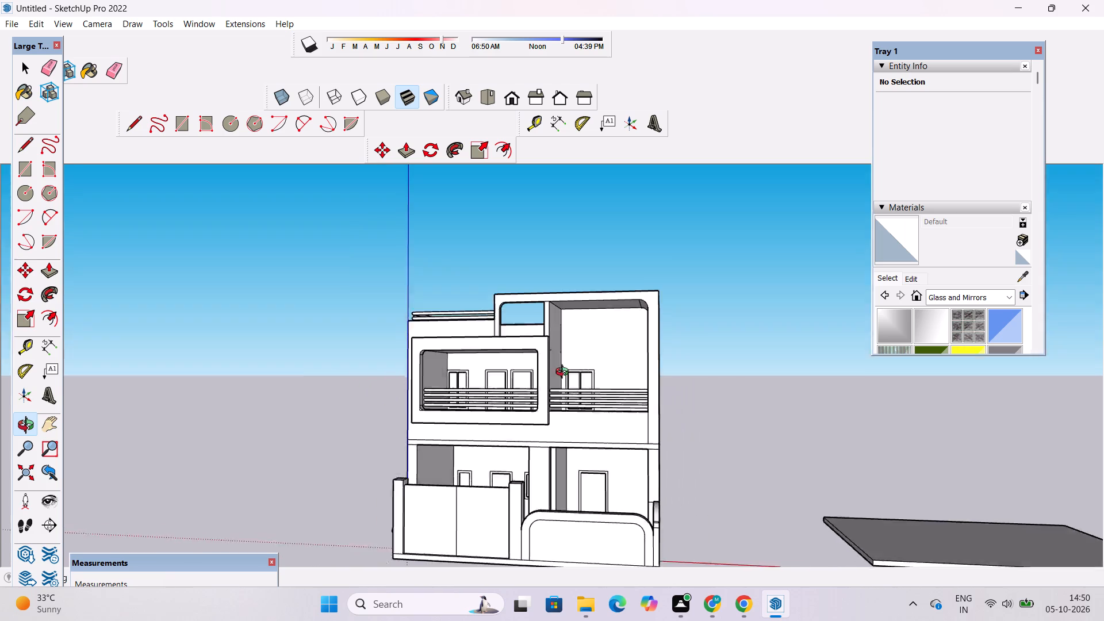
drag(565, 373, 566, 321)
scroll(585, 326, up, 2)
shift+drag(577, 322, 624, 315)
drag(624, 315, 630, 313)
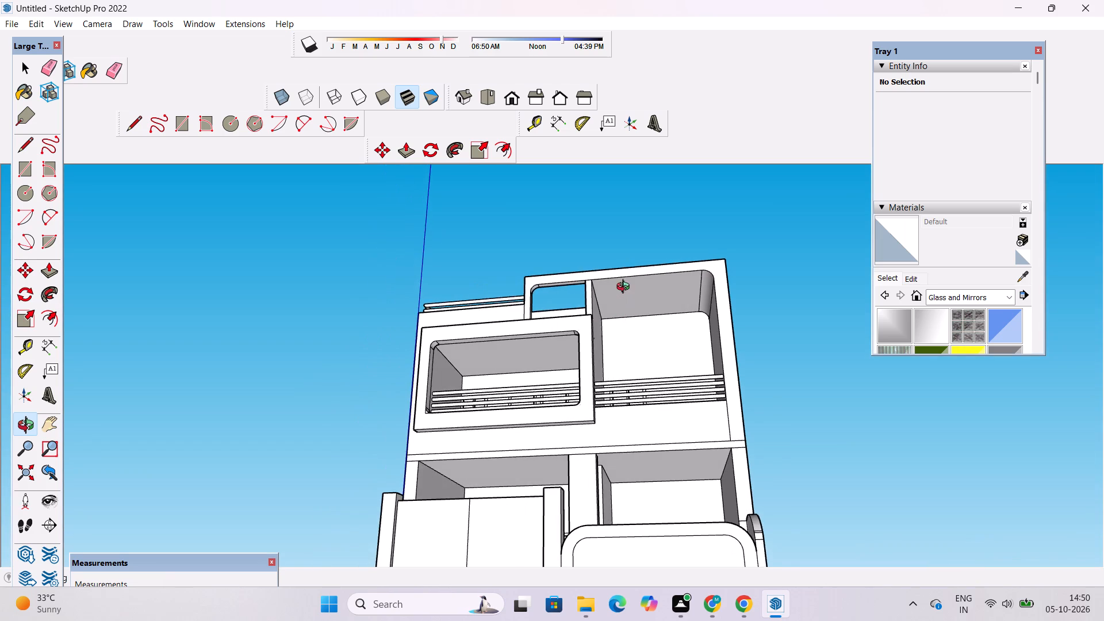
scroll(624, 283, up, 2)
shift+drag(623, 283, 596, 314)
drag(605, 311, 618, 305)
scroll(614, 335, up, 3)
drag(614, 335, 635, 336)
drag(636, 336, 630, 321)
key(c)
scroll(608, 327, up, 5)
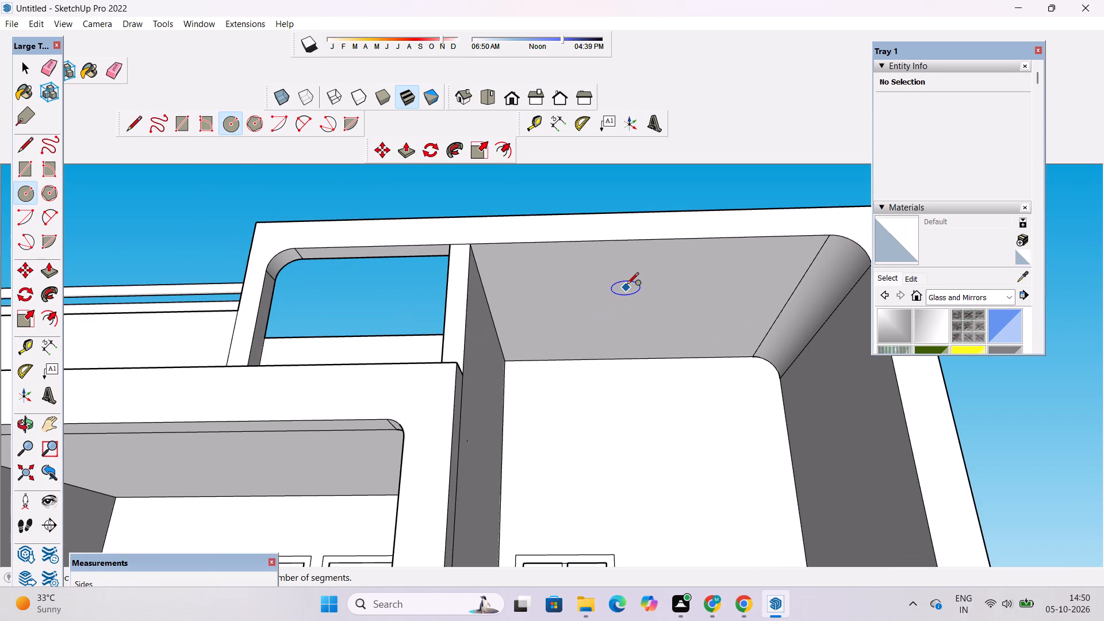
click(628, 284)
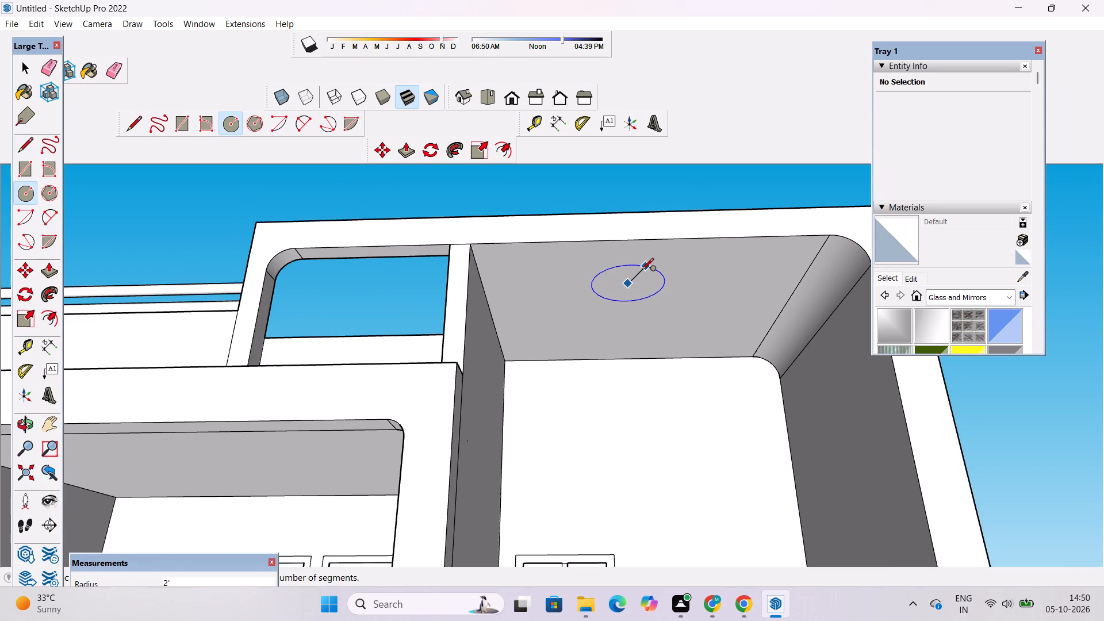
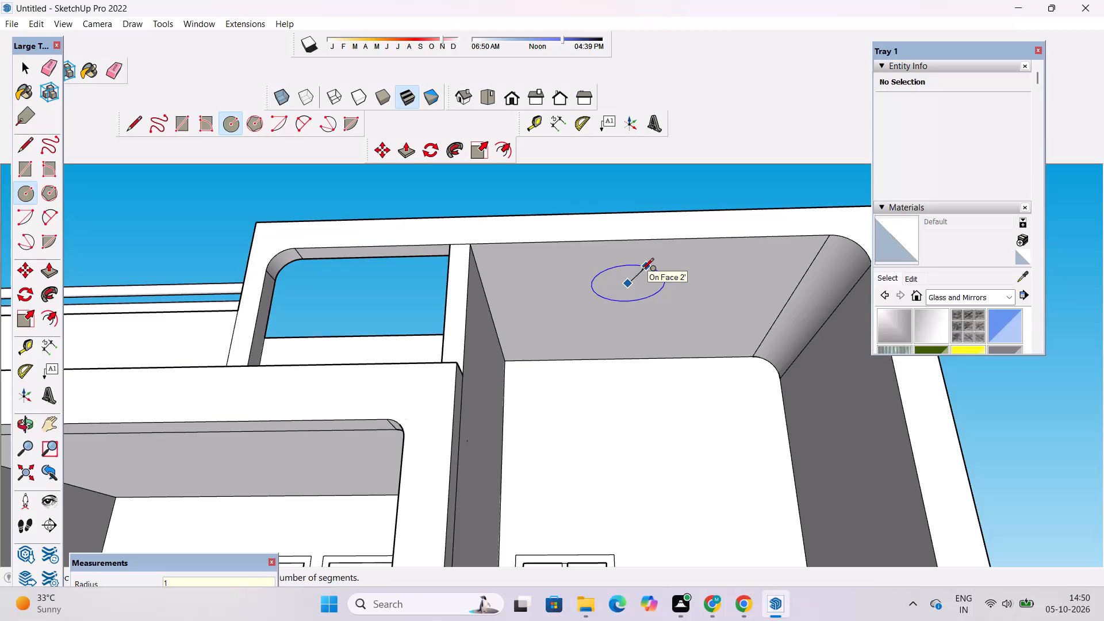
Finish the circle on the ceiling of the tall upper-floor bay with a 1' radius.
key(apostrophe)
key(Return)
scroll(598, 283, down, 7)
key(space)
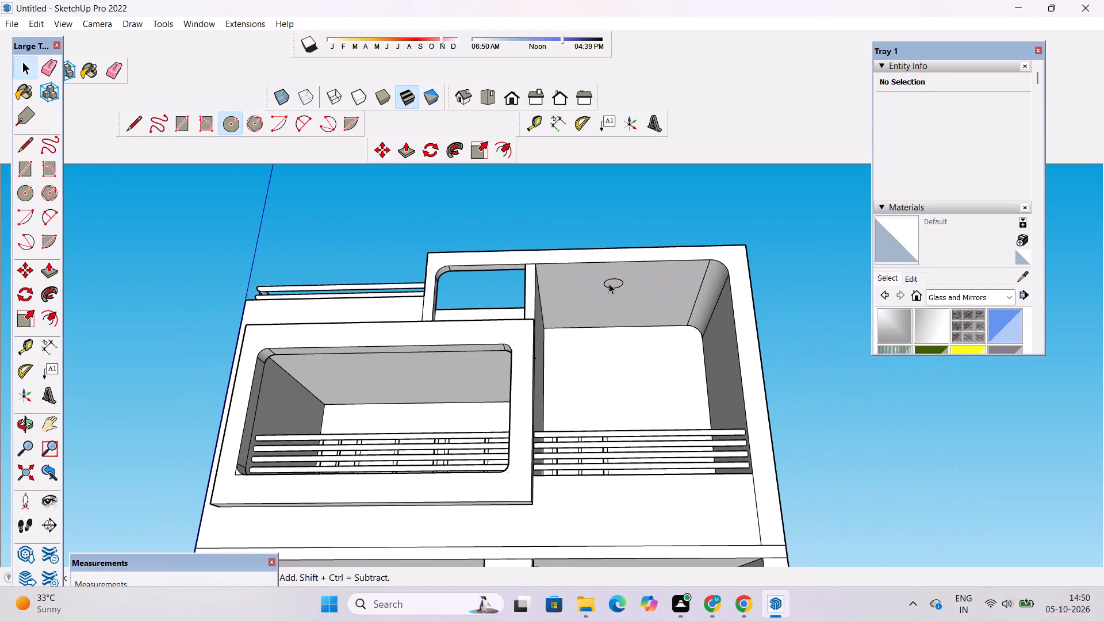
Draw a 1' radius circle on the ceiling of the framed upper-floor balcony, near its outer end.
text(o)
drag(631, 271, 655, 352)
drag(625, 363, 644, 303)
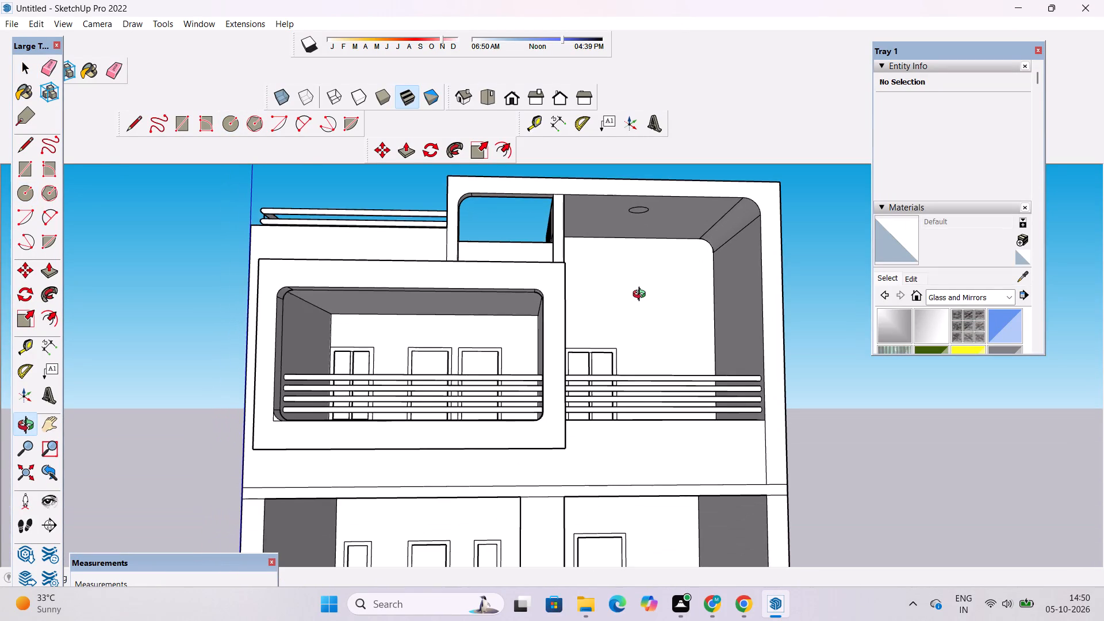
scroll(642, 296, down, 1)
drag(647, 287, 628, 323)
scroll(426, 329, up, 2)
shift+drag(416, 329, 650, 332)
drag(634, 348, 634, 265)
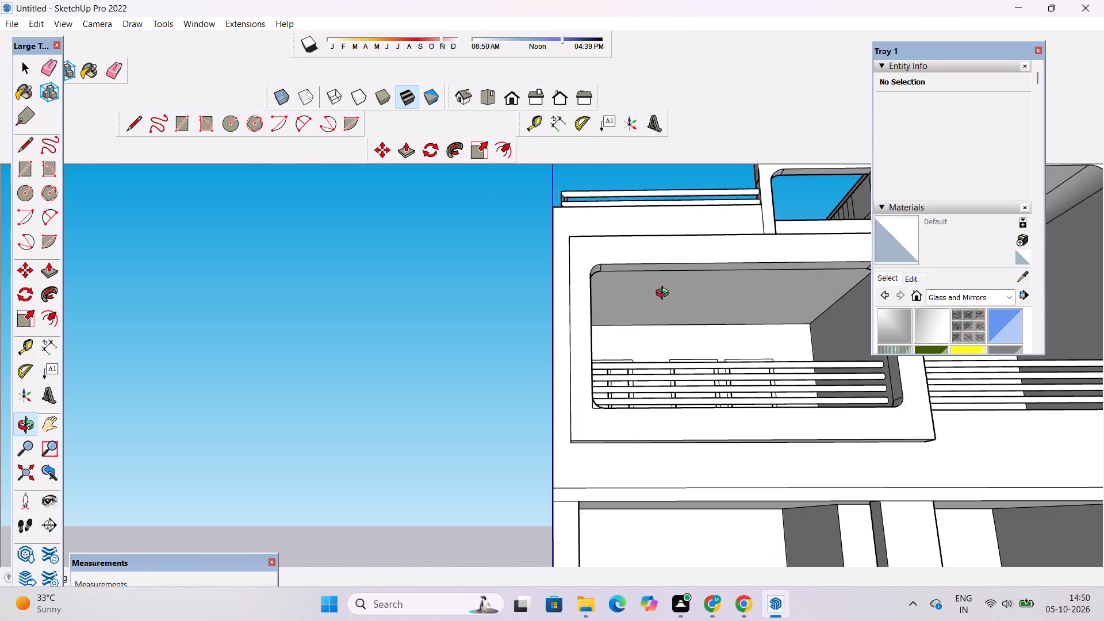
shift+drag(678, 299, 570, 317)
drag(570, 315, 565, 208)
drag(546, 263, 605, 263)
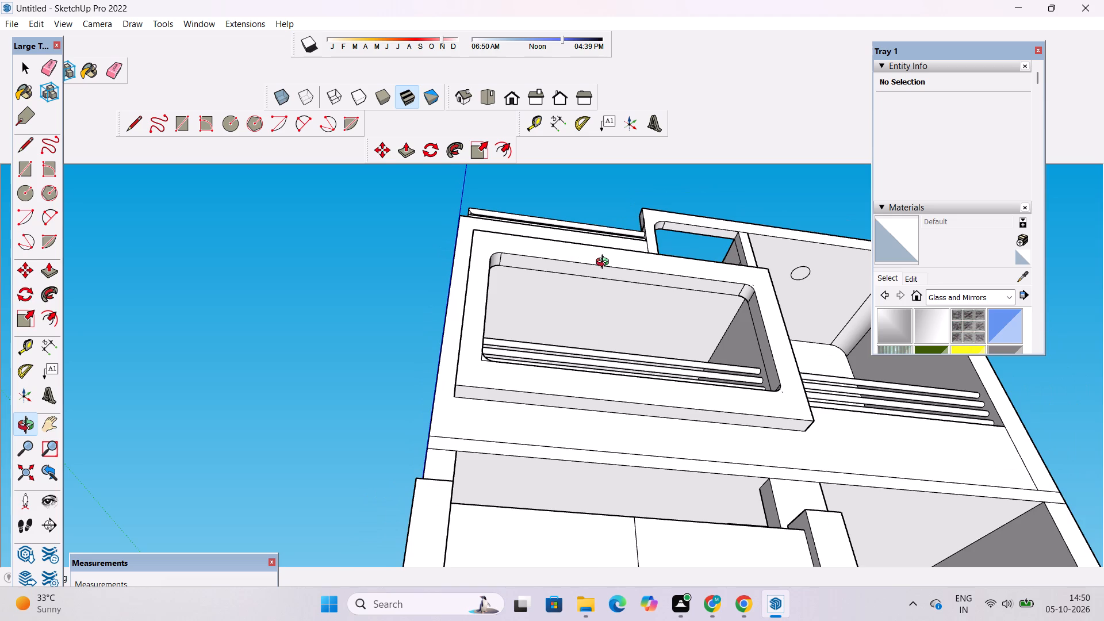
scroll(605, 266, up, 6)
drag(615, 318, 615, 216)
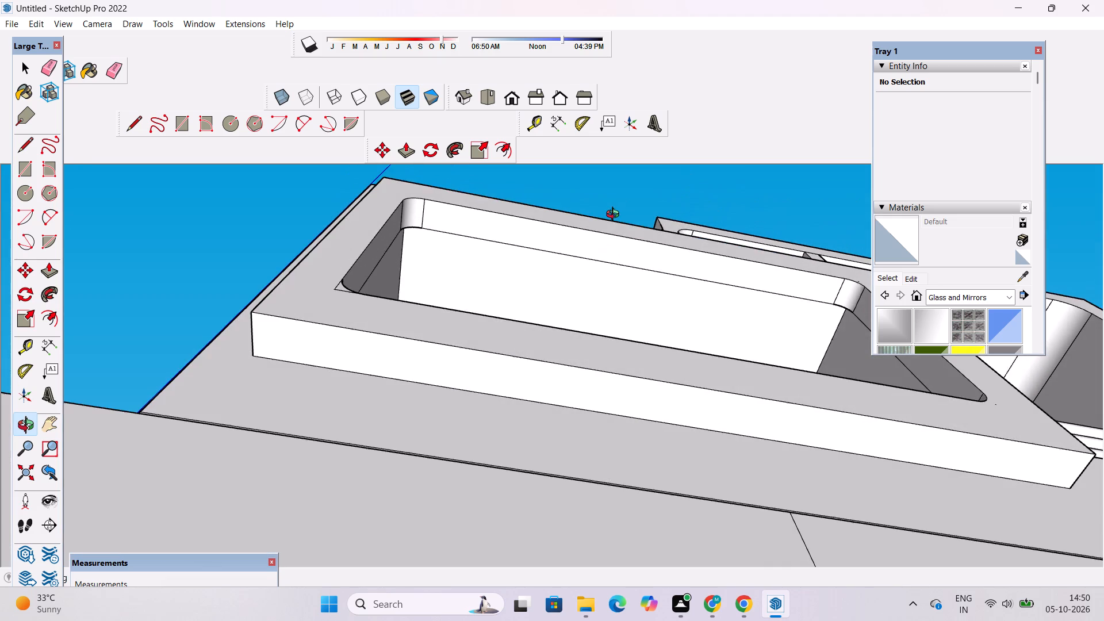
drag(615, 216, 566, 320)
drag(563, 321, 562, 341)
scroll(562, 348, down, 3)
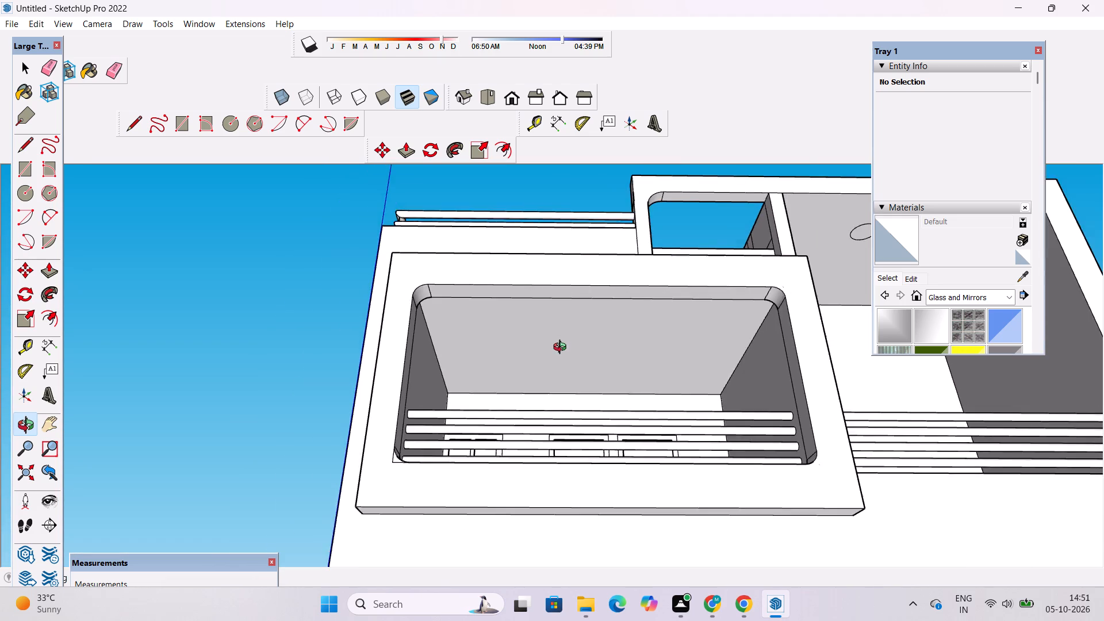
scroll(562, 348, down, 1)
drag(565, 361, 566, 367)
drag(566, 367, 560, 374)
scroll(558, 358, up, 1)
shift+drag(558, 358, 556, 338)
drag(554, 332, 551, 363)
scroll(534, 336, up, 3)
shift+drag(532, 335, 523, 326)
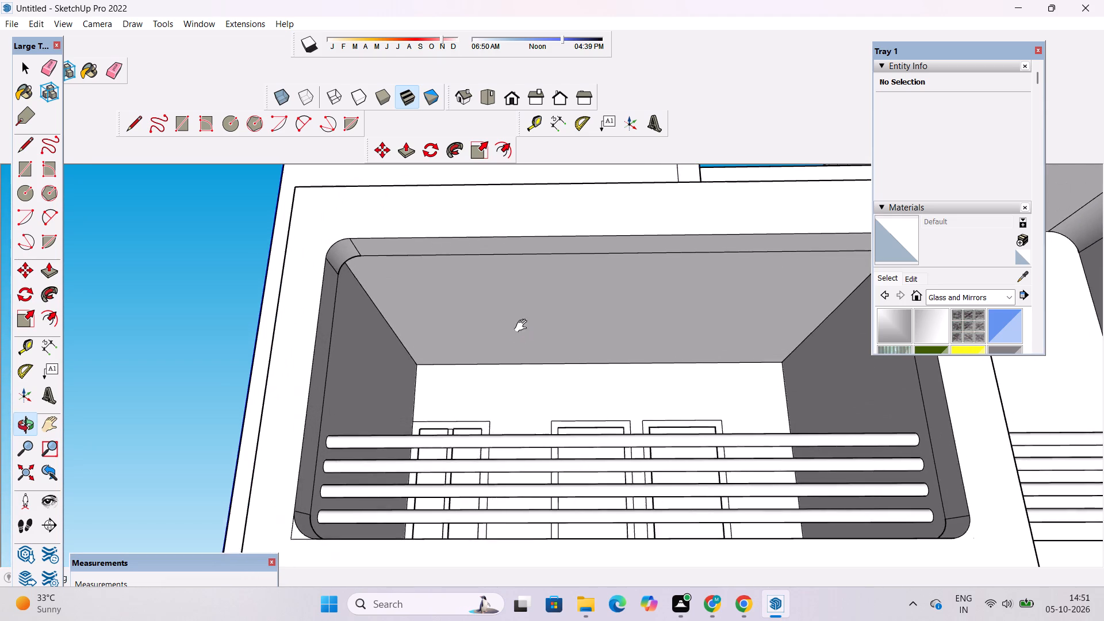
shift+drag(523, 326, 523, 326)
scroll(497, 300, up, 1)
shift+drag(487, 301, 468, 306)
key(c)
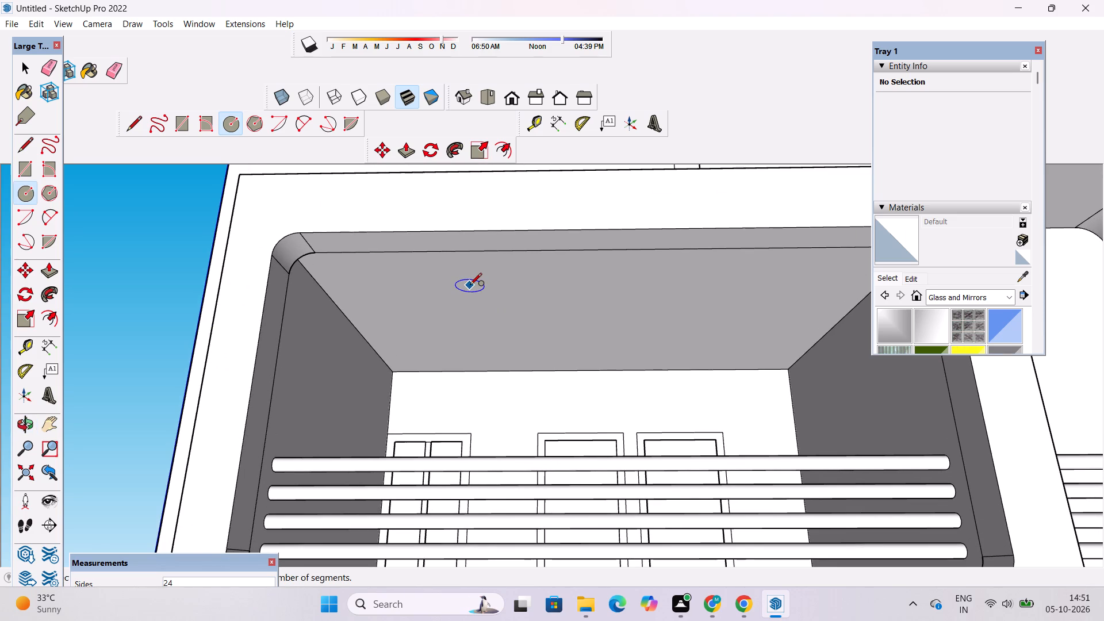
click(470, 286)
key(1)
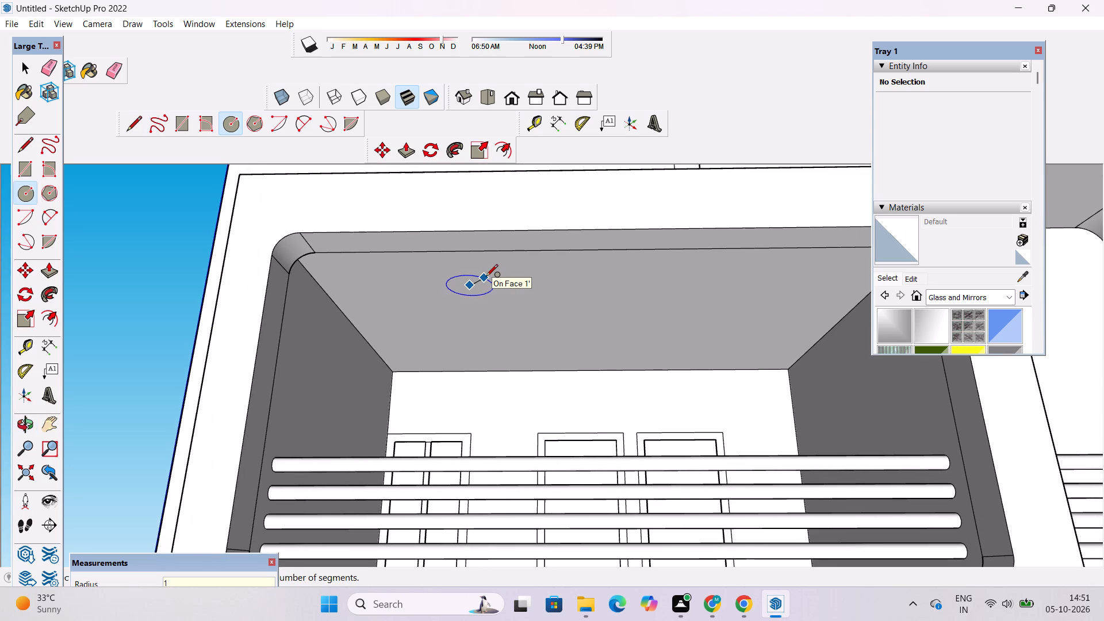
key(apostrophe)
key(Return)
key(space)
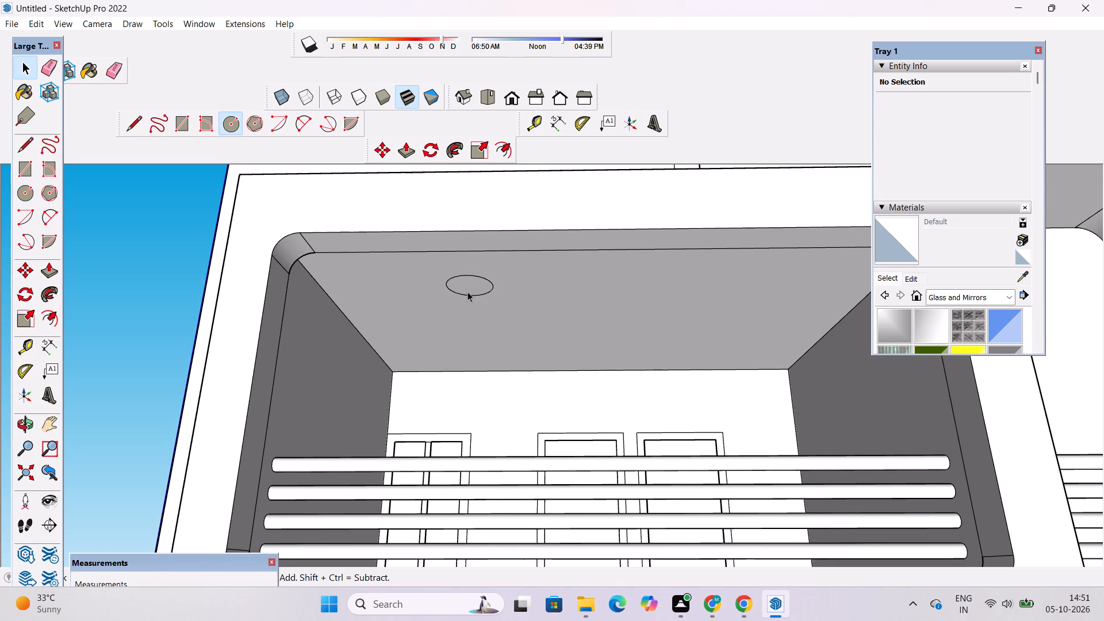
Copy the balcony ceiling circle 10' along the ceiling towards the tall bay and clear the selection.
double_click(469, 289)
key(m)
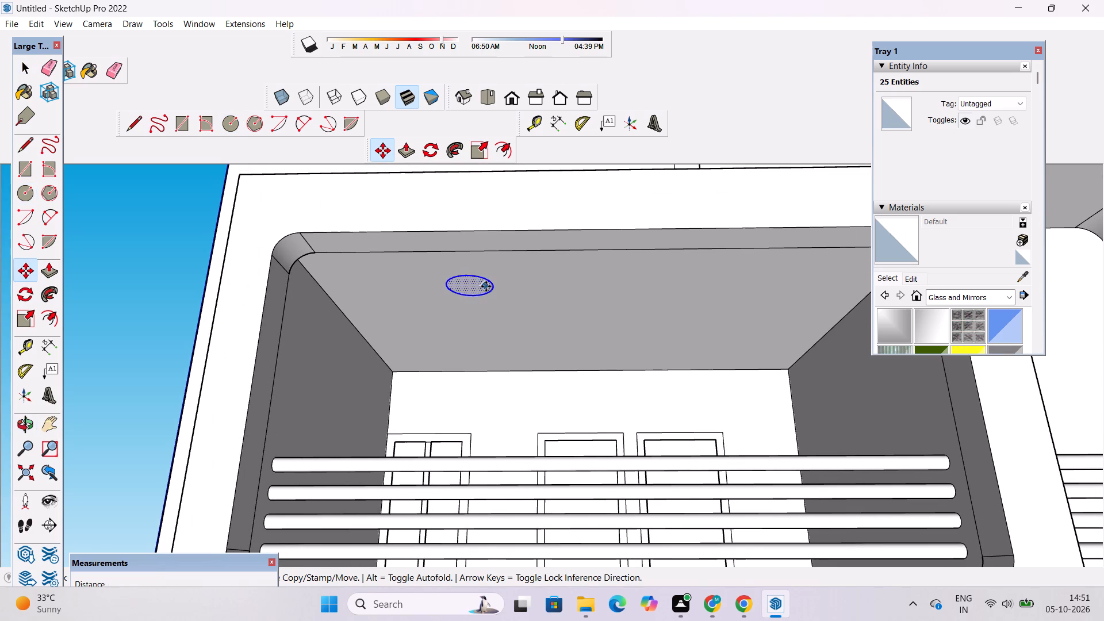
click(490, 286)
scroll(490, 286, down, 3)
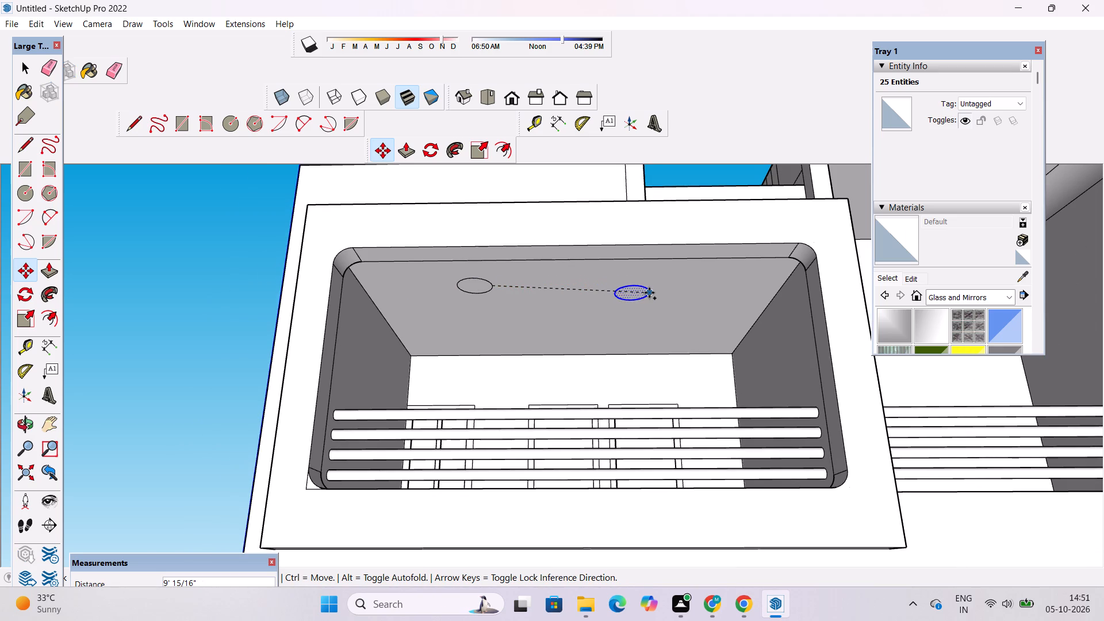
text(10)
key(apostrophe)
key(Return)
key(space)
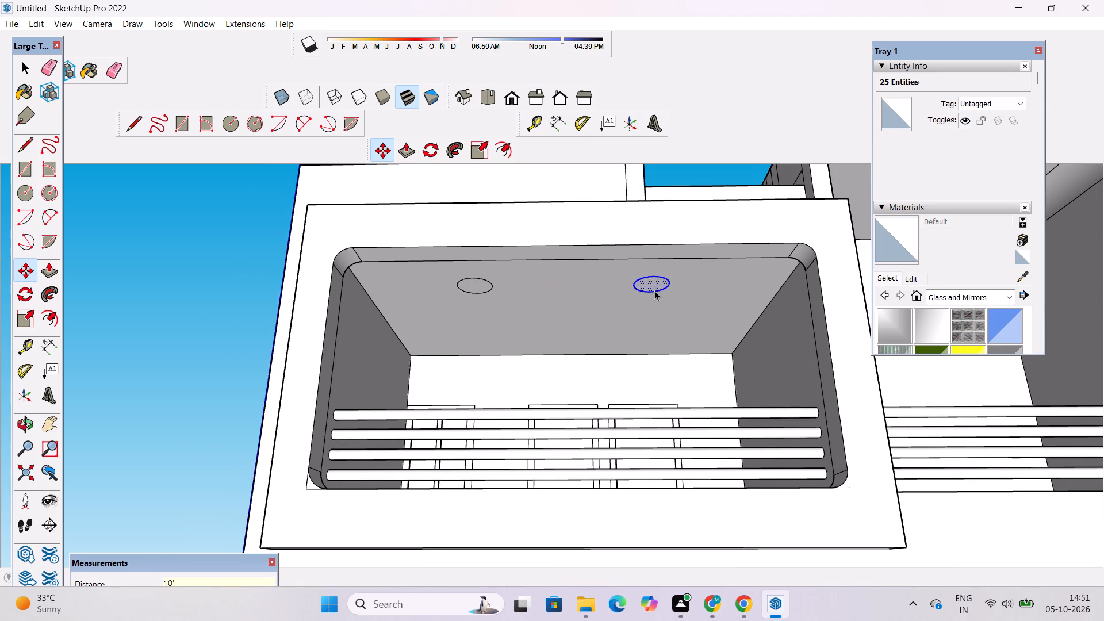
text(o)
scroll(650, 268, down, 7)
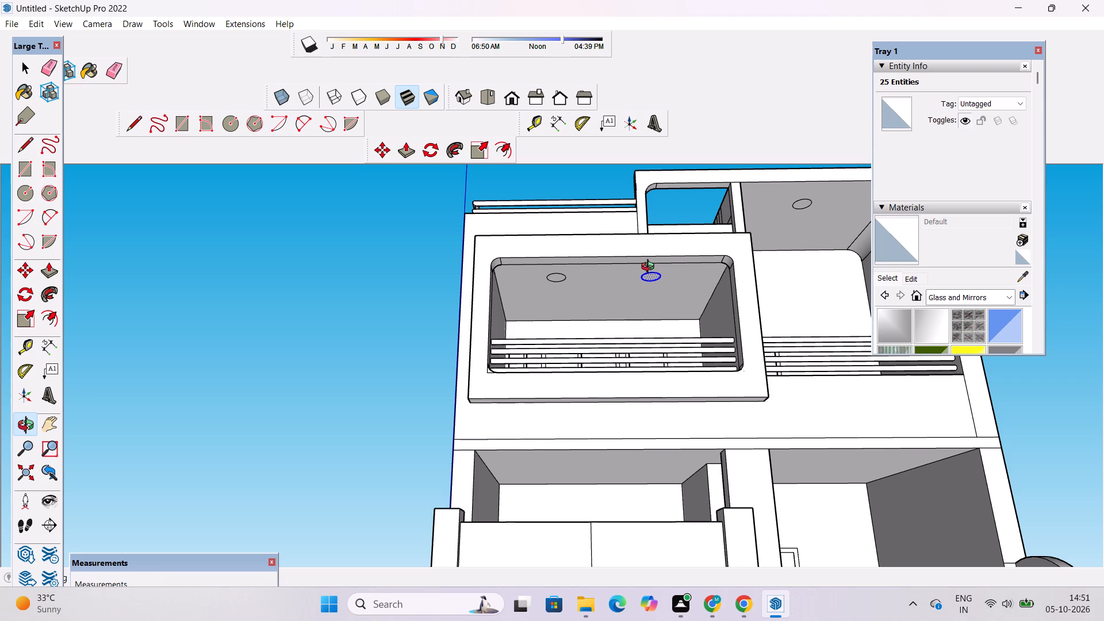
key(space)
key(space)
click(384, 300)
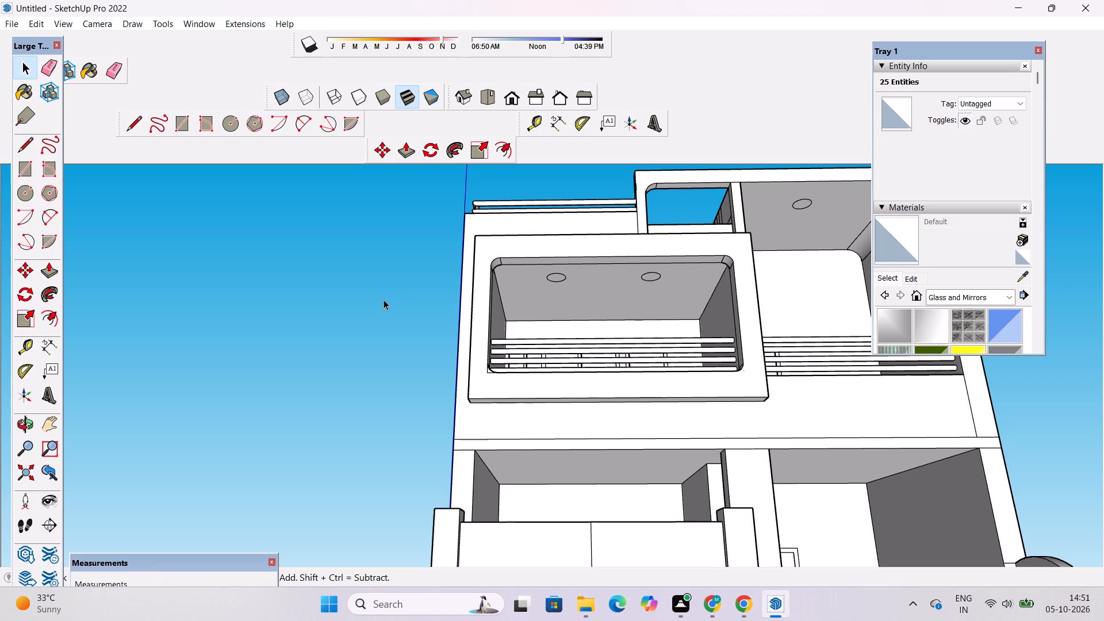
Examine the whole house front from above and below, including the balcony and ground-floor ceilings.
key(o)
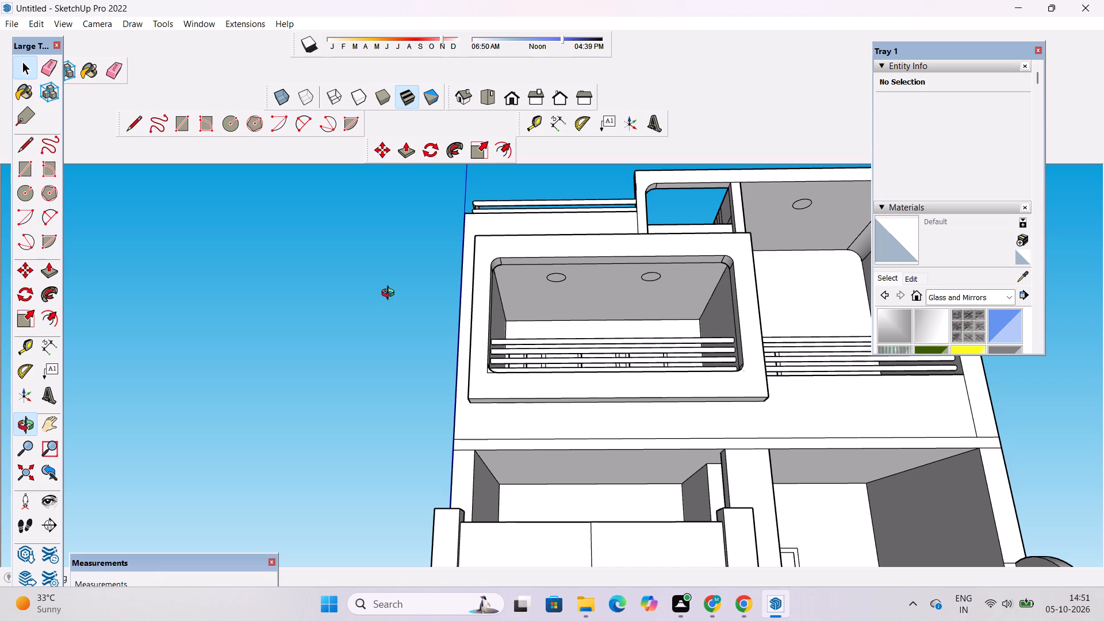
scroll(343, 306, down, 1)
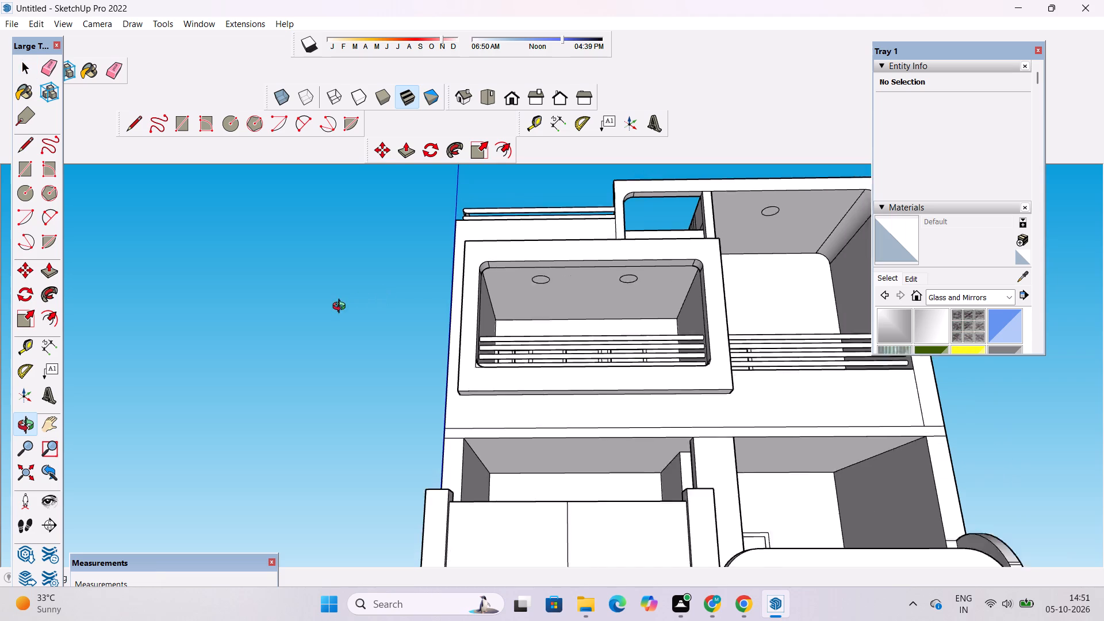
scroll(342, 308, down, 8)
drag(557, 267, 615, 485)
scroll(616, 332, up, 2)
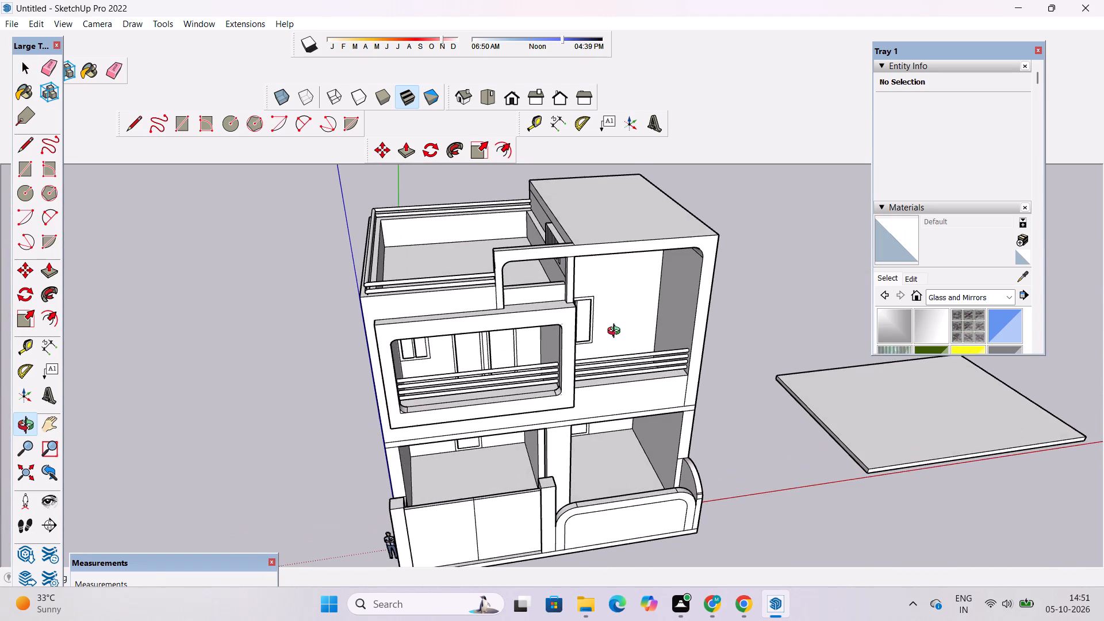
scroll(616, 332, up, 1)
drag(623, 379, 574, 323)
scroll(562, 333, down, 5)
shift+drag(630, 430, 618, 351)
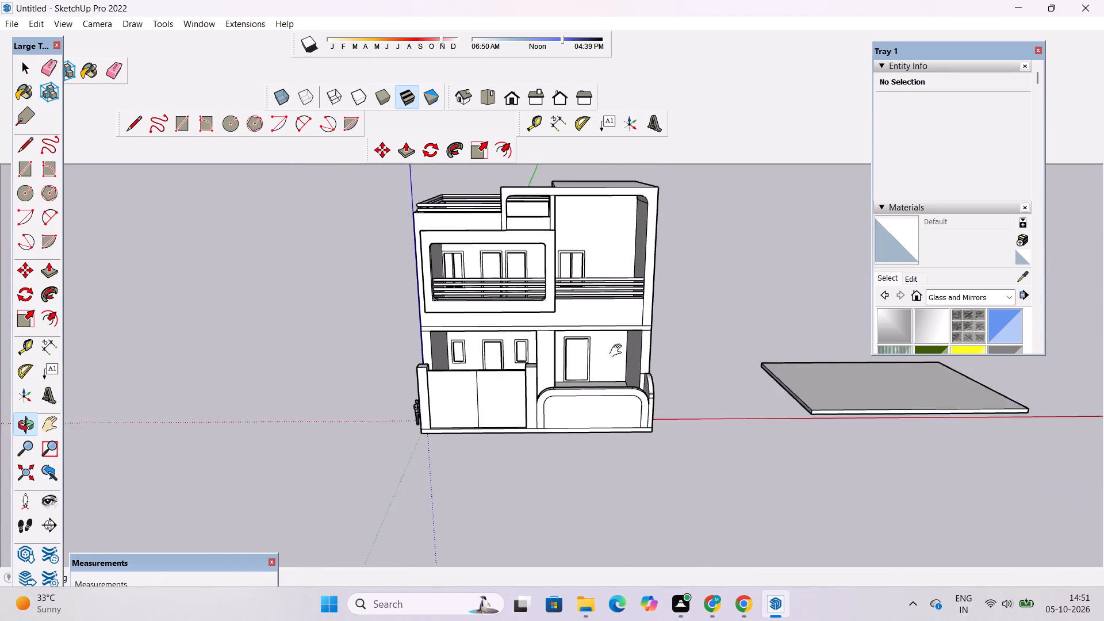
shift+drag(618, 351, 589, 288)
drag(566, 303, 763, 402)
scroll(550, 308, up, 3)
shift+drag(550, 313, 613, 420)
drag(658, 489, 554, 381)
scroll(537, 367, down, 5)
drag(689, 457, 625, 366)
drag(639, 452, 607, 396)
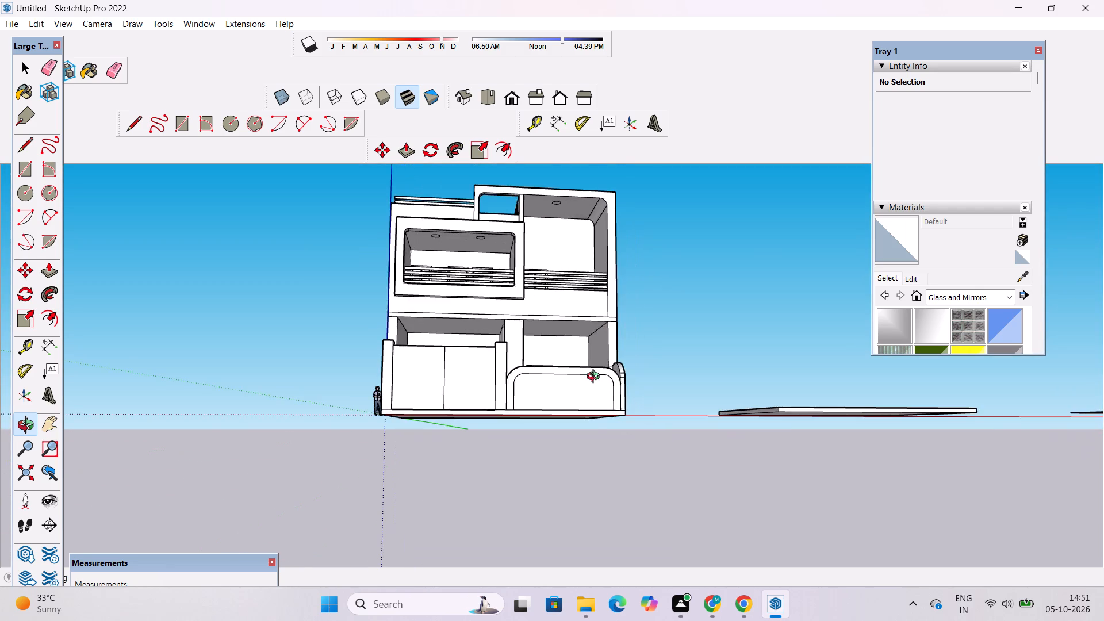
scroll(596, 378, up, 4)
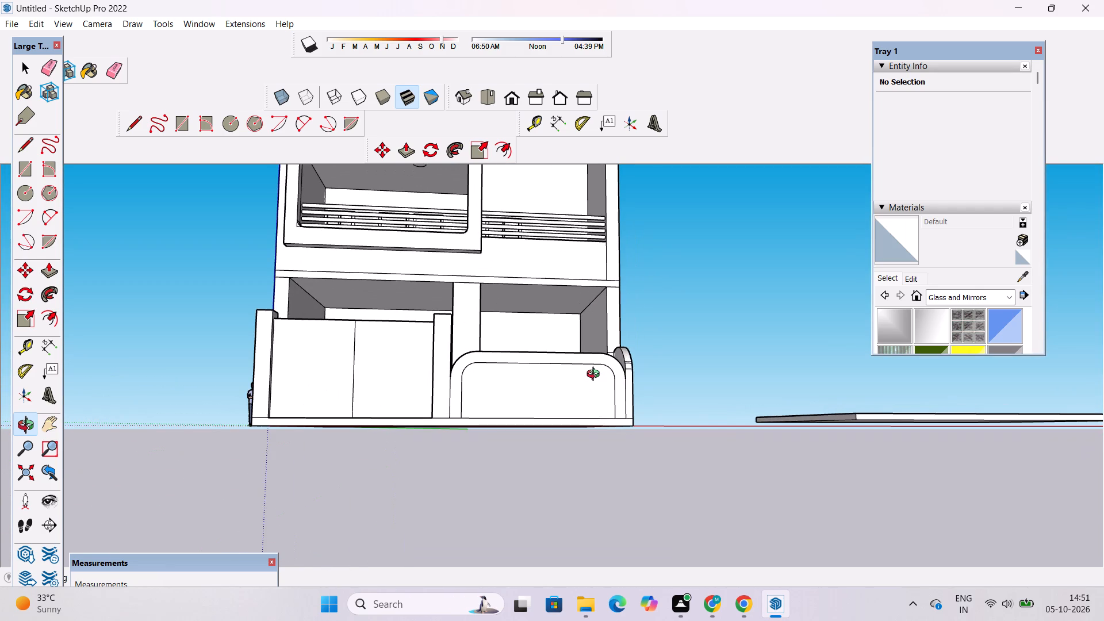
scroll(596, 375, down, 5)
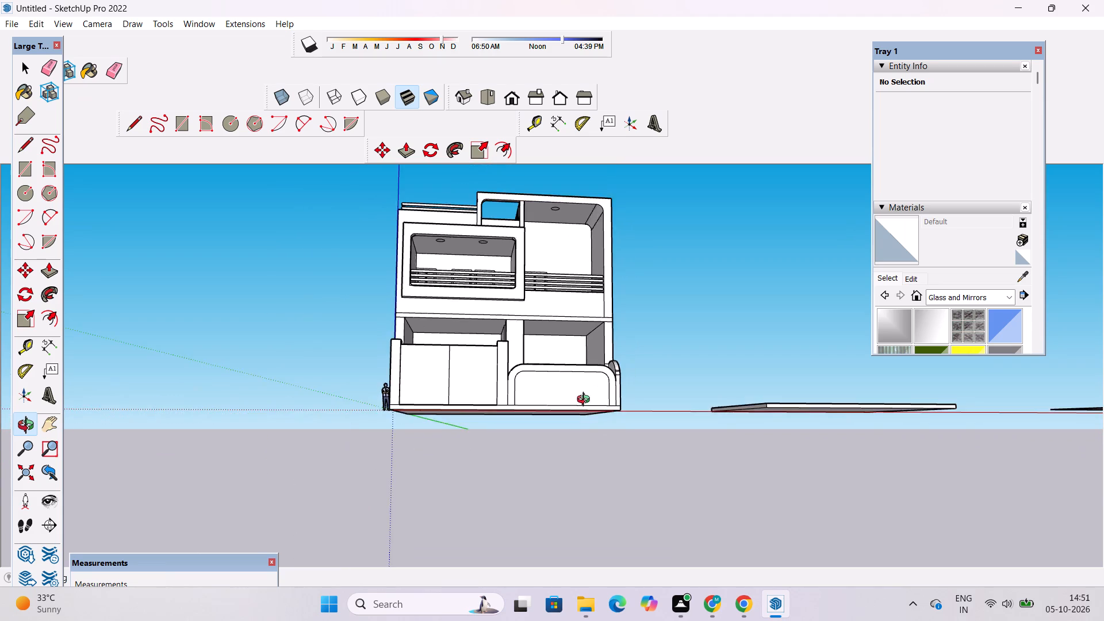
Draw a circle with a 9" radius on the ground-floor porch ceiling behind the gate, near its outer end.
drag(570, 390, 501, 363)
scroll(477, 345, up, 5)
shift+drag(476, 343, 526, 366)
drag(520, 365, 582, 367)
scroll(542, 331, up, 4)
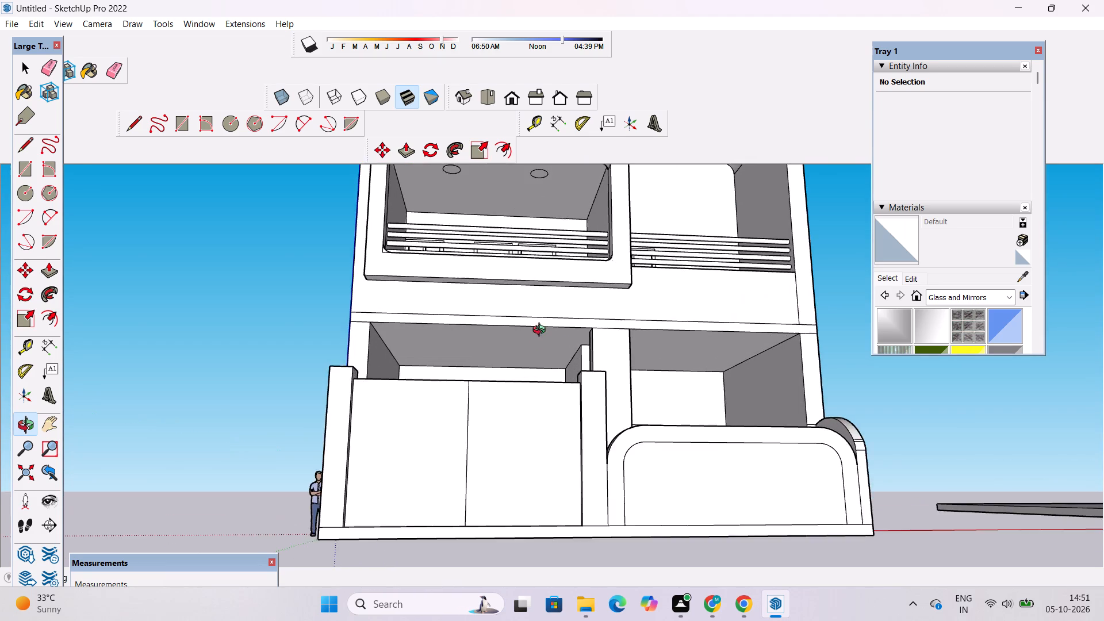
drag(541, 361, 511, 332)
scroll(471, 345, up, 1)
shift+drag(469, 342, 488, 364)
scroll(488, 364, up, 3)
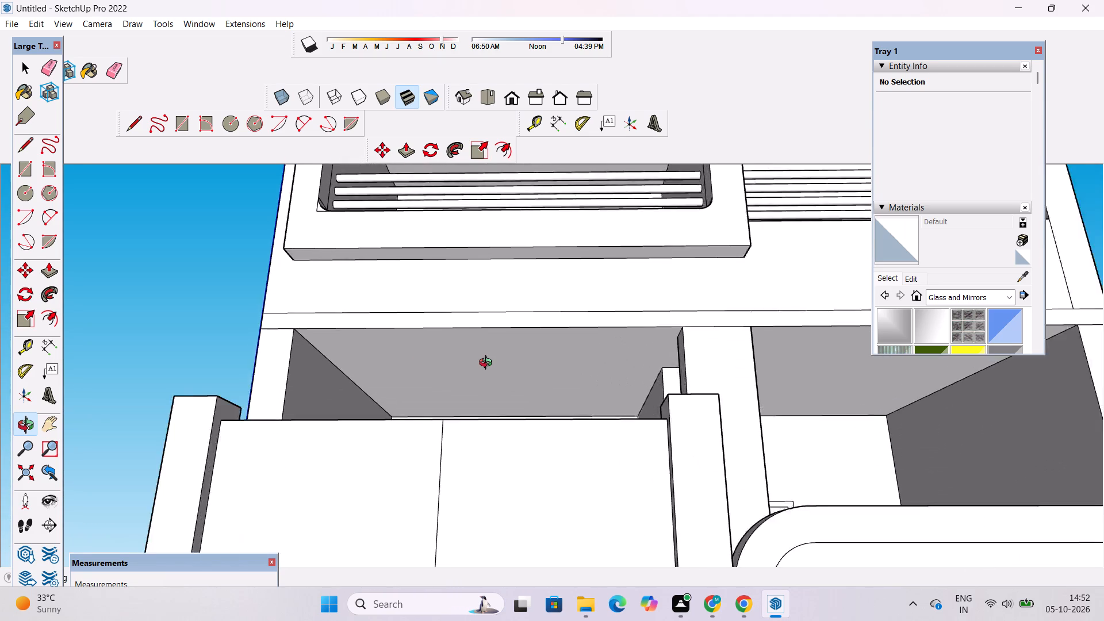
scroll(488, 364, up, 1)
shift+drag(489, 362, 511, 364)
drag(488, 367, 488, 349)
scroll(457, 350, up, 3)
drag(456, 352, 481, 376)
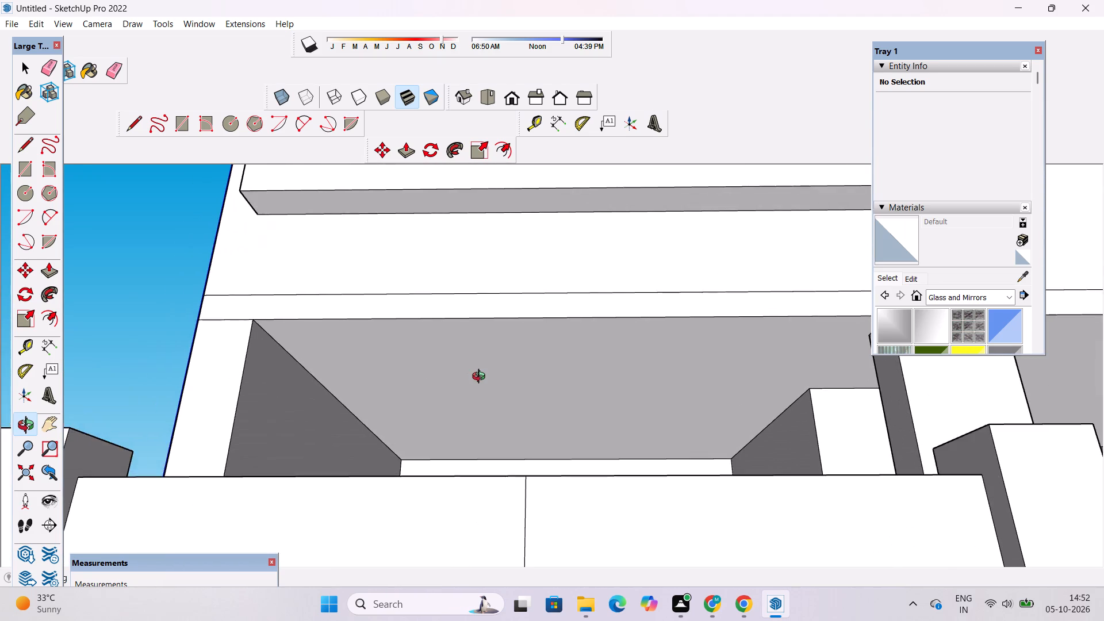
drag(481, 382, 483, 392)
key(c)
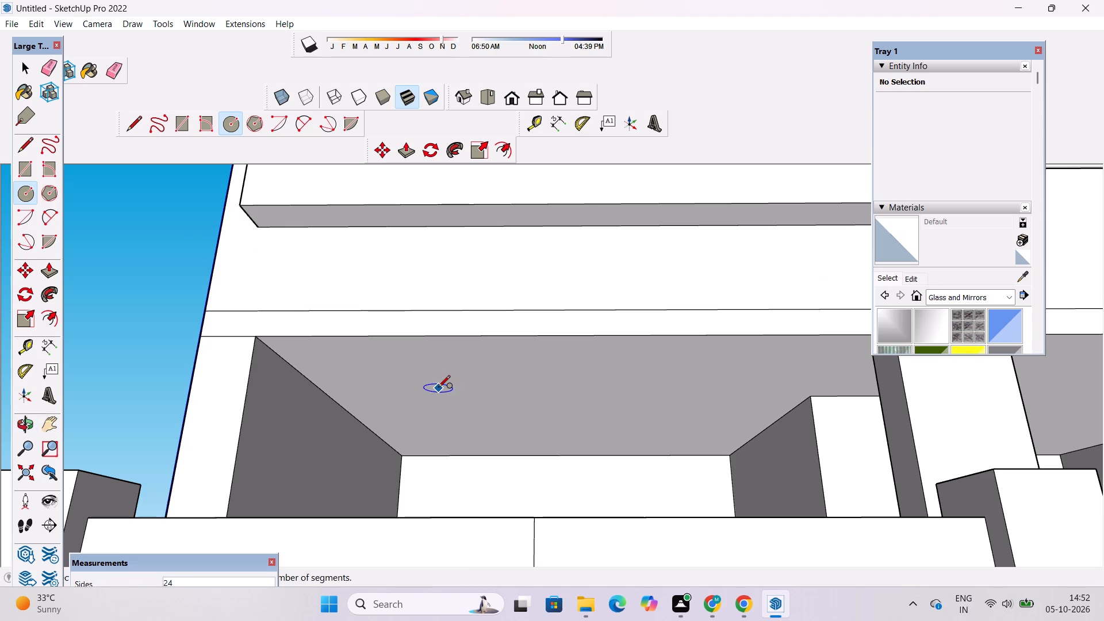
scroll(438, 388, down, 1)
scroll(436, 384, up, 3)
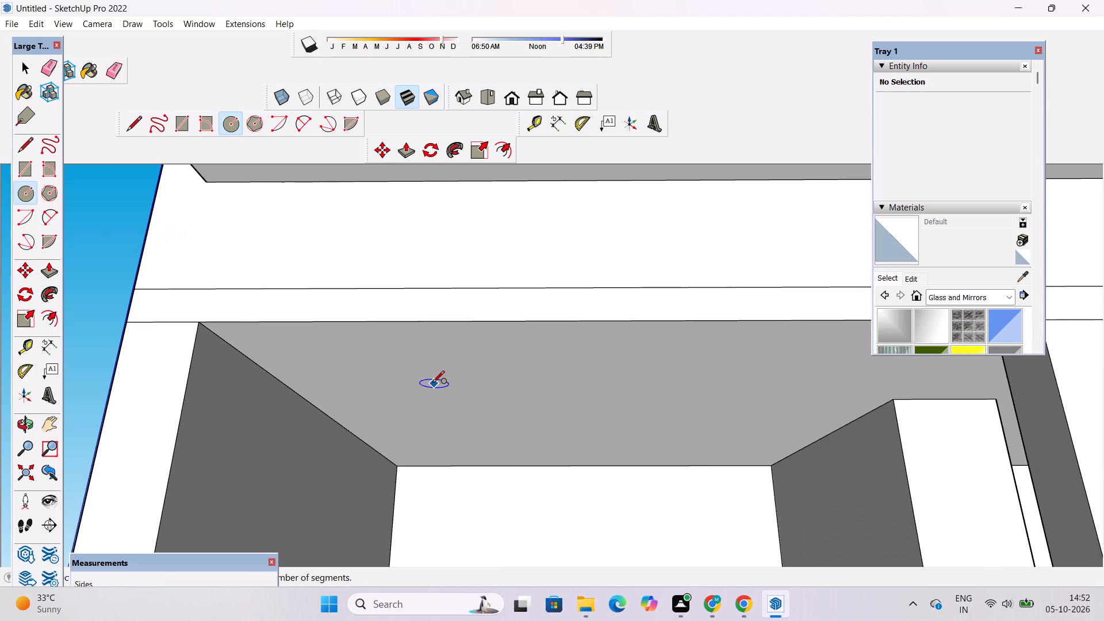
click(409, 373)
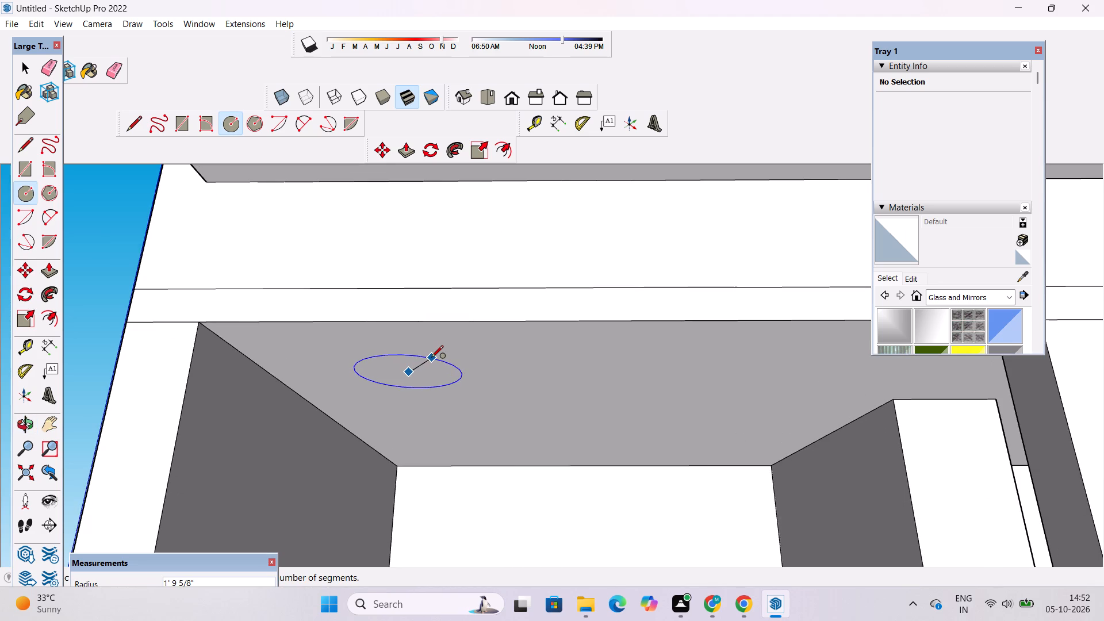
key(9)
key(shift+quotedbl)
key(Return)
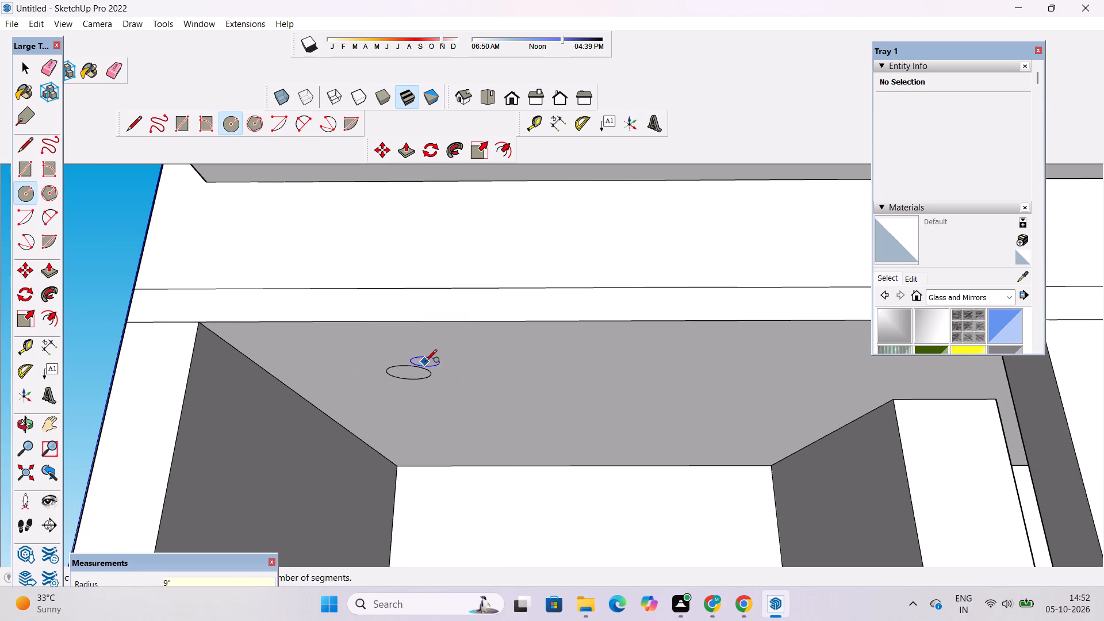
Copy the porch ceiling circle behind the gate 7' along the ceiling as a two-copy array and clear the selection.
key(space)
double_click(411, 377)
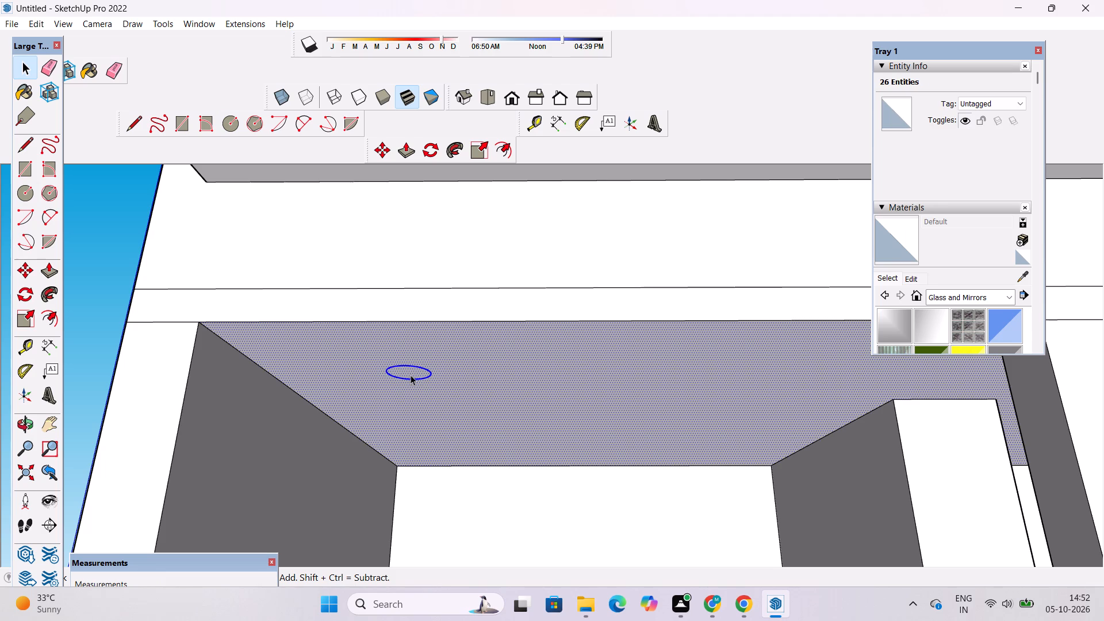
click(98, 310)
double_click(412, 371)
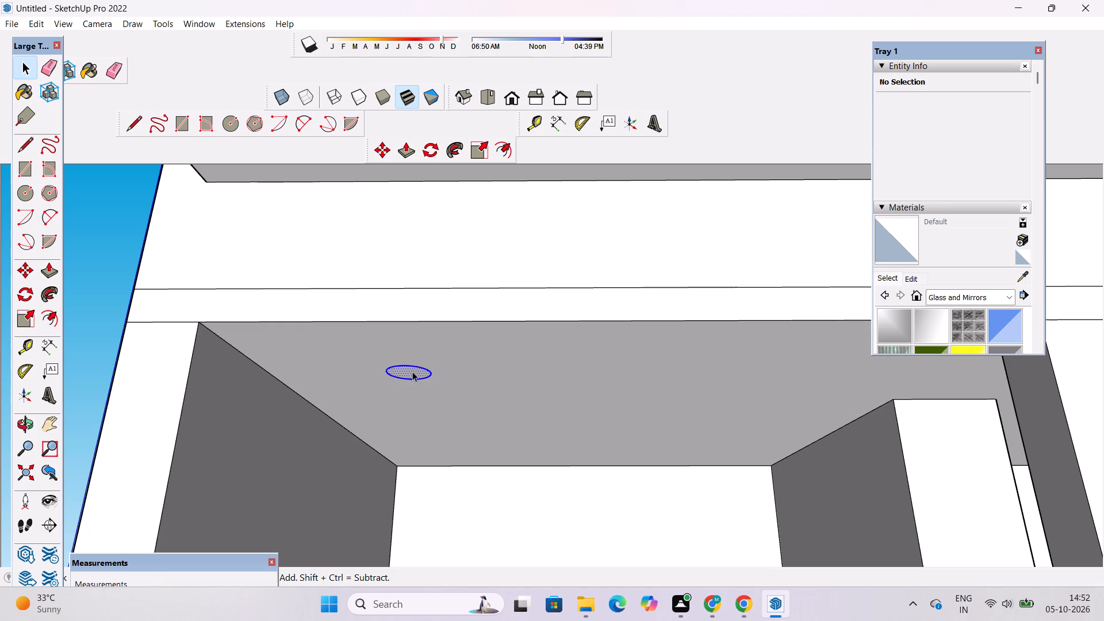
key(m)
click(430, 373)
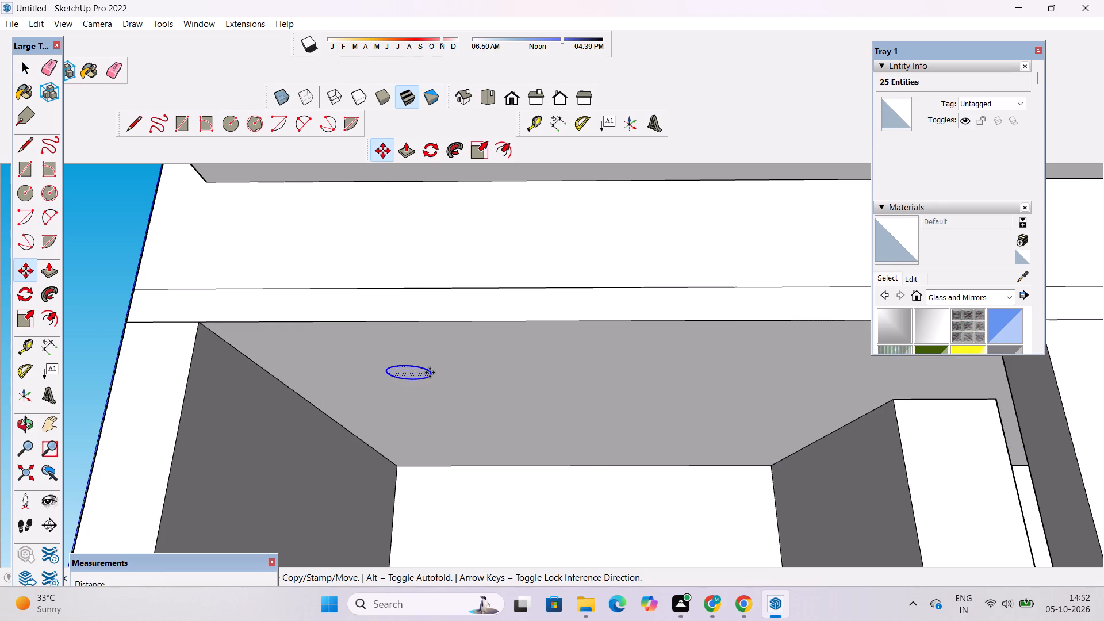
scroll(448, 373, down, 3)
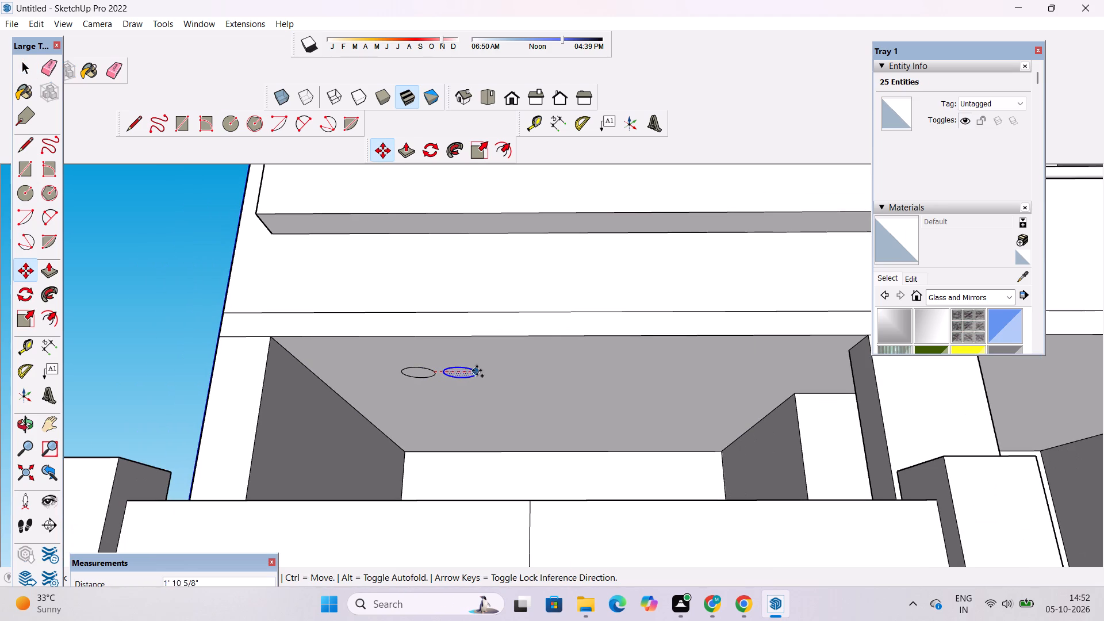
scroll(549, 366, down, 2)
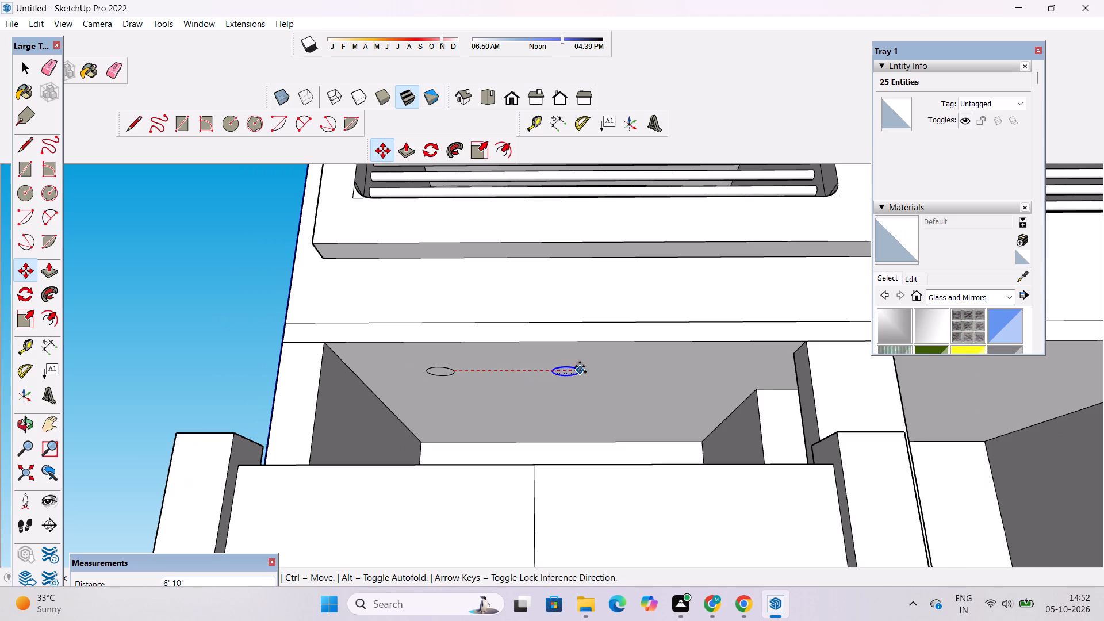
scroll(580, 366, up, 1)
text(7')
key(Return)
key(asterisk)
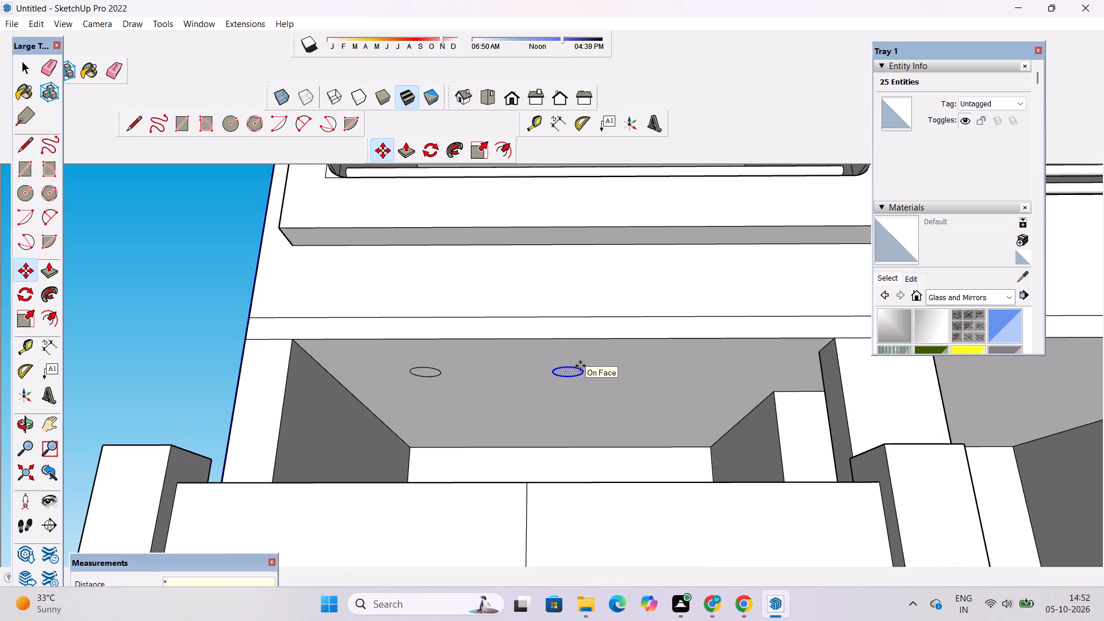
key(2)
key(Return)
scroll(517, 368, down, 4)
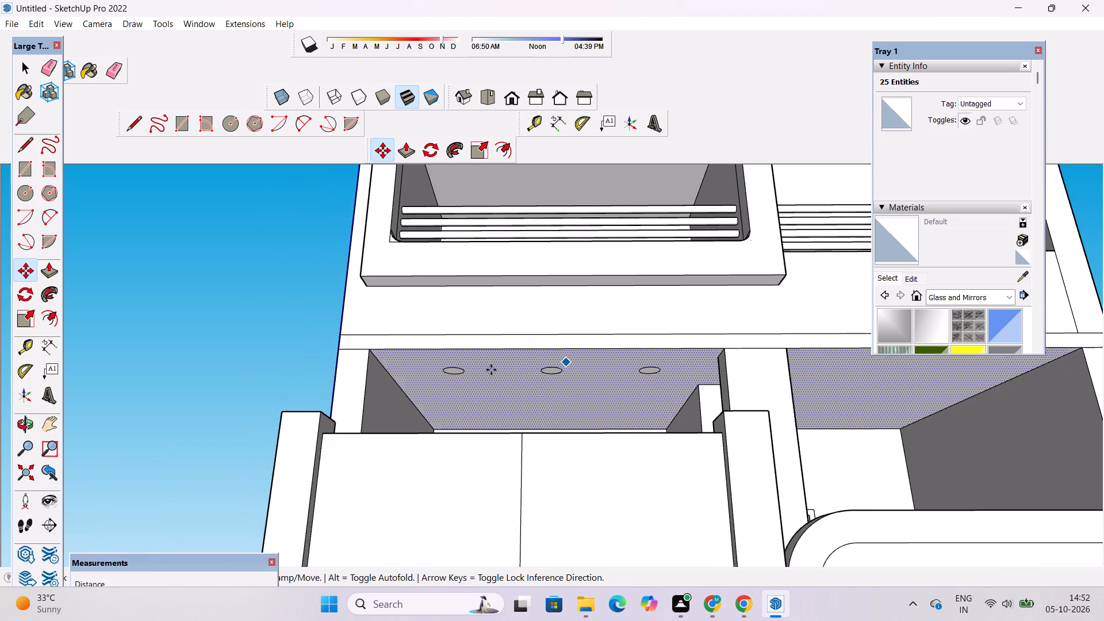
scroll(388, 378, down, 4)
scroll(435, 371, down, 5)
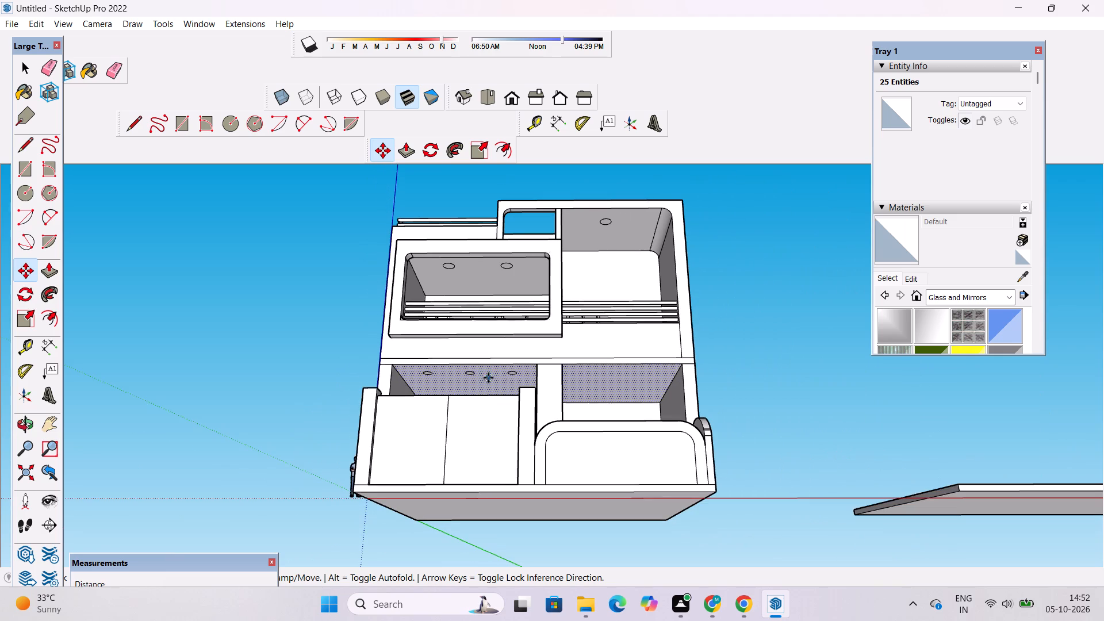
scroll(647, 390, up, 2)
key(space)
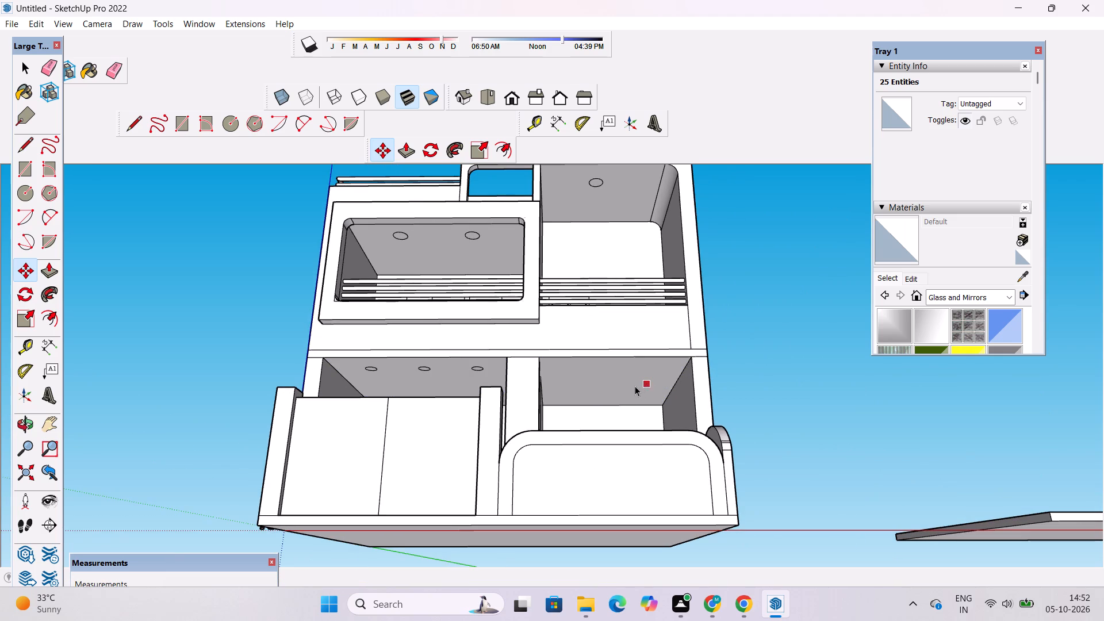
Examine the ground-floor front, including the gate, the rounded boundary wall and the open bay behind it.
scroll(616, 386, up, 2)
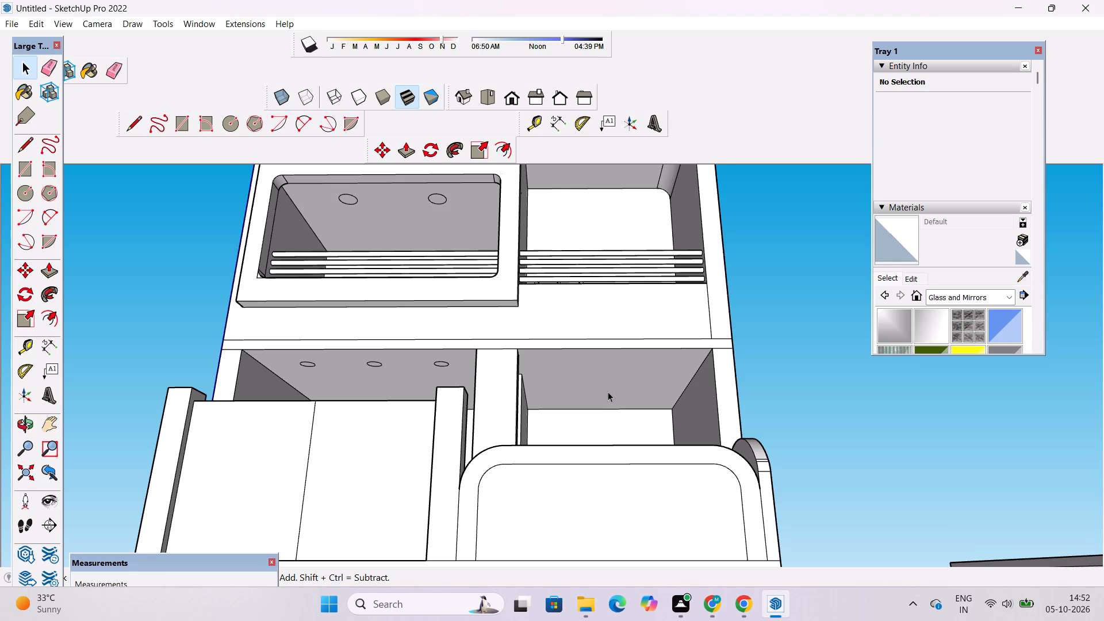
scroll(608, 392, down, 5)
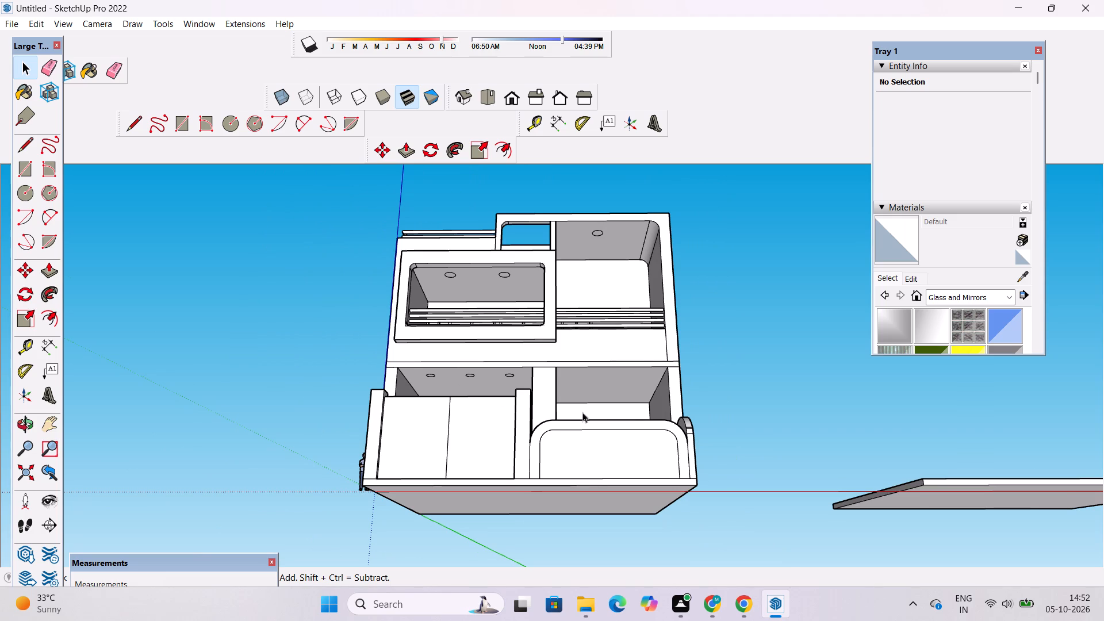
scroll(582, 412, down, 4)
key(o)
drag(603, 375, 621, 484)
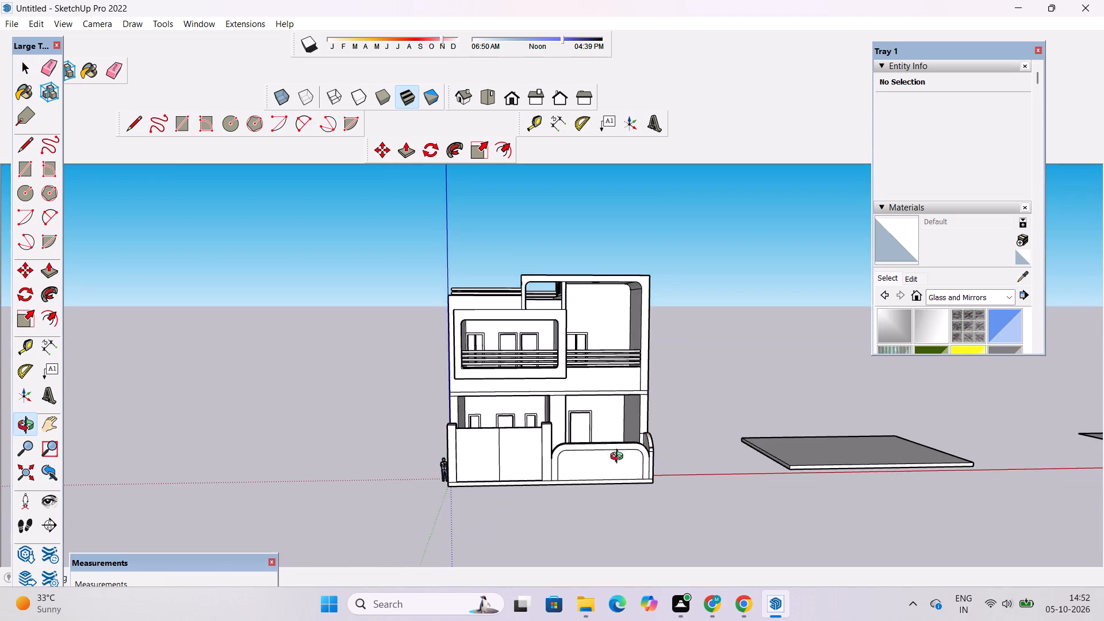
scroll(605, 382, up, 4)
shift+drag(645, 469, 626, 394)
drag(630, 445, 852, 501)
scroll(664, 386, up, 3)
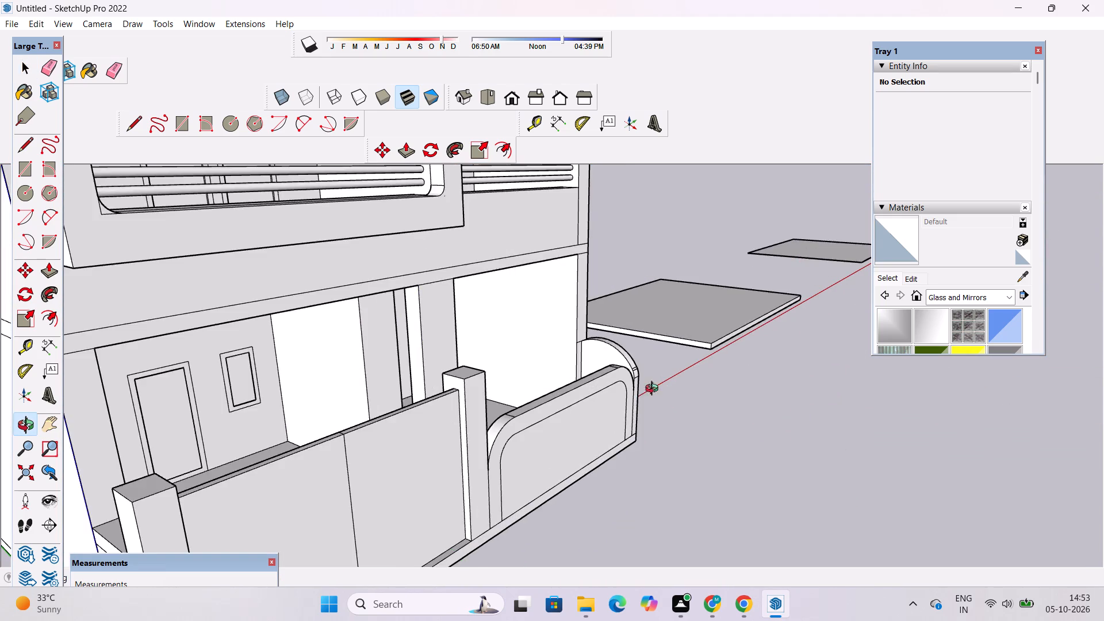
scroll(654, 390, up, 4)
drag(643, 434, 649, 437)
drag(649, 437, 677, 407)
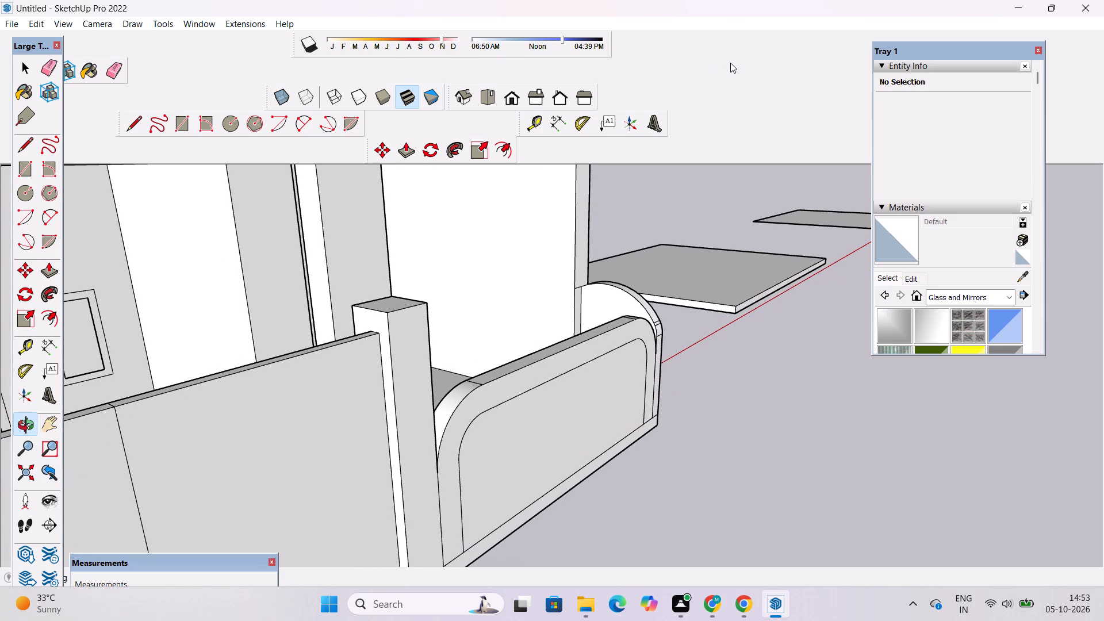
scroll(712, 67, down, 11)
scroll(459, 70, down, 4)
scroll(353, 340, down, 6)
drag(462, 376, 369, 424)
scroll(458, 382, up, 5)
drag(598, 351, 544, 348)
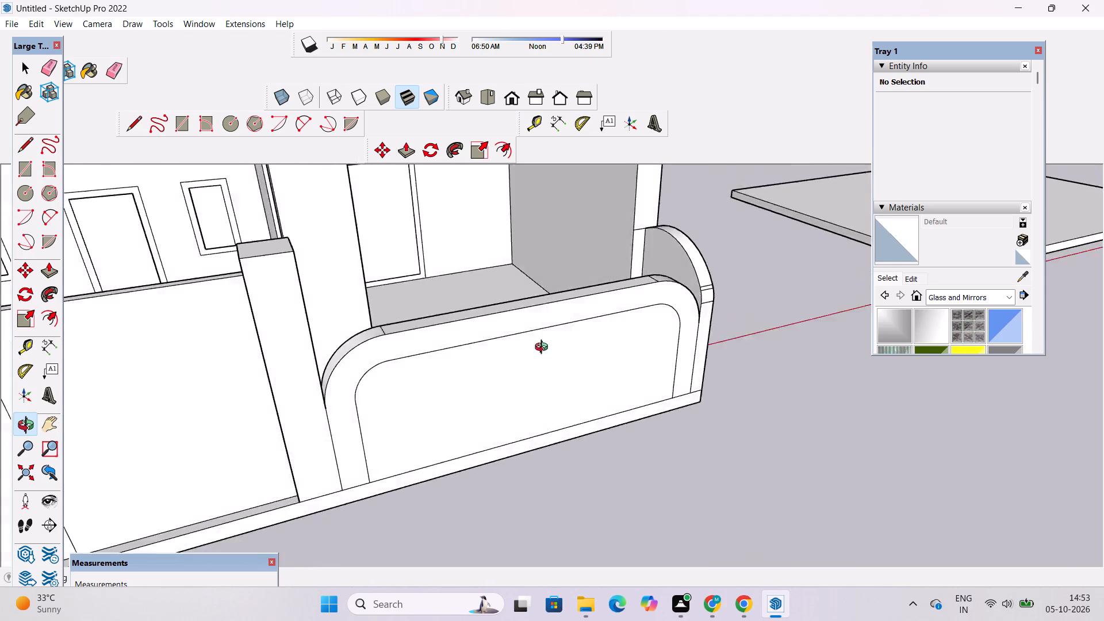
drag(544, 348, 417, 330)
Draw a circle with a 9" radius on the ground-floor ceiling of the bay behind the rounded boundary wall.
scroll(371, 323, down, 6)
shift+drag(436, 324, 557, 375)
drag(557, 415, 524, 140)
drag(539, 262, 540, 253)
drag(554, 277, 577, 328)
drag(578, 340, 584, 353)
scroll(578, 339, up, 3)
drag(585, 355, 595, 386)
drag(595, 387, 598, 405)
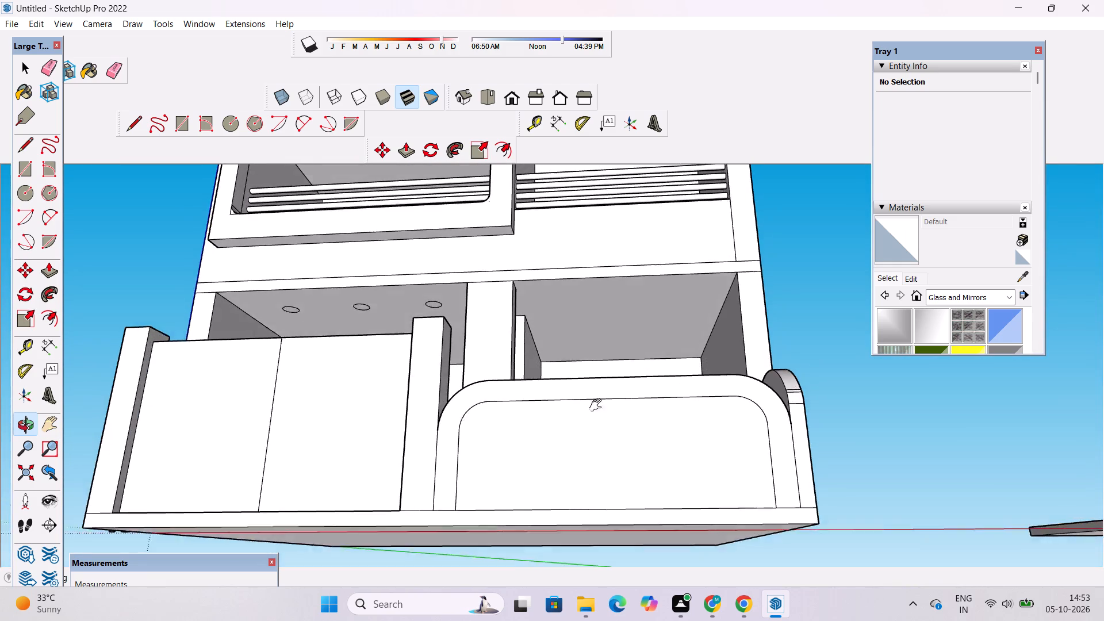
drag(598, 405, 598, 416)
scroll(566, 352, up, 4)
drag(566, 350, 603, 360)
drag(603, 360, 582, 389)
key(c)
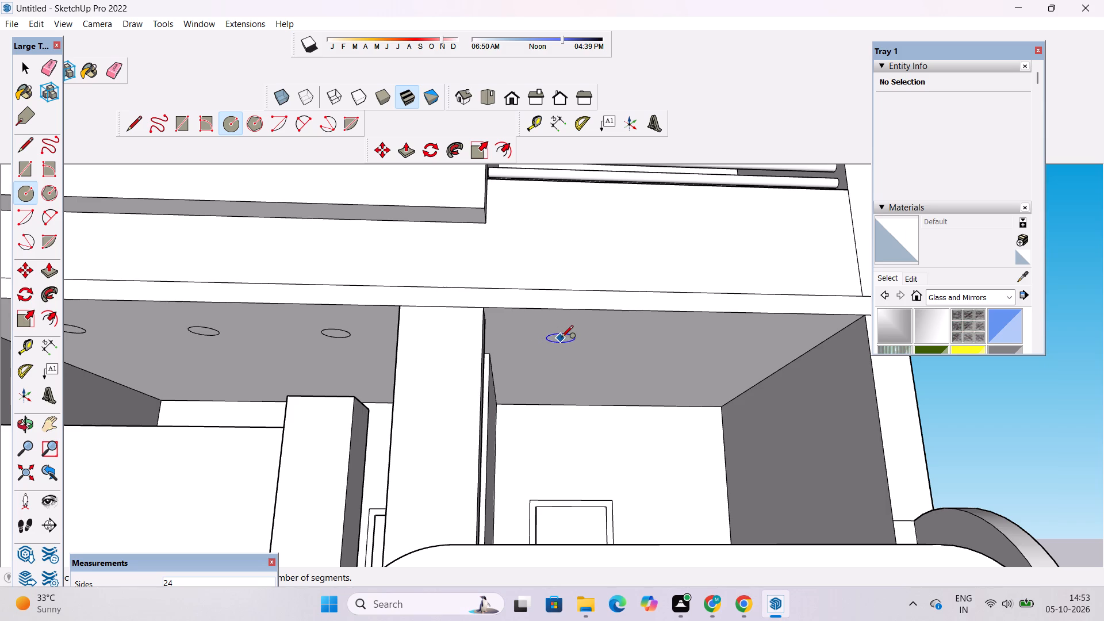
click(614, 339)
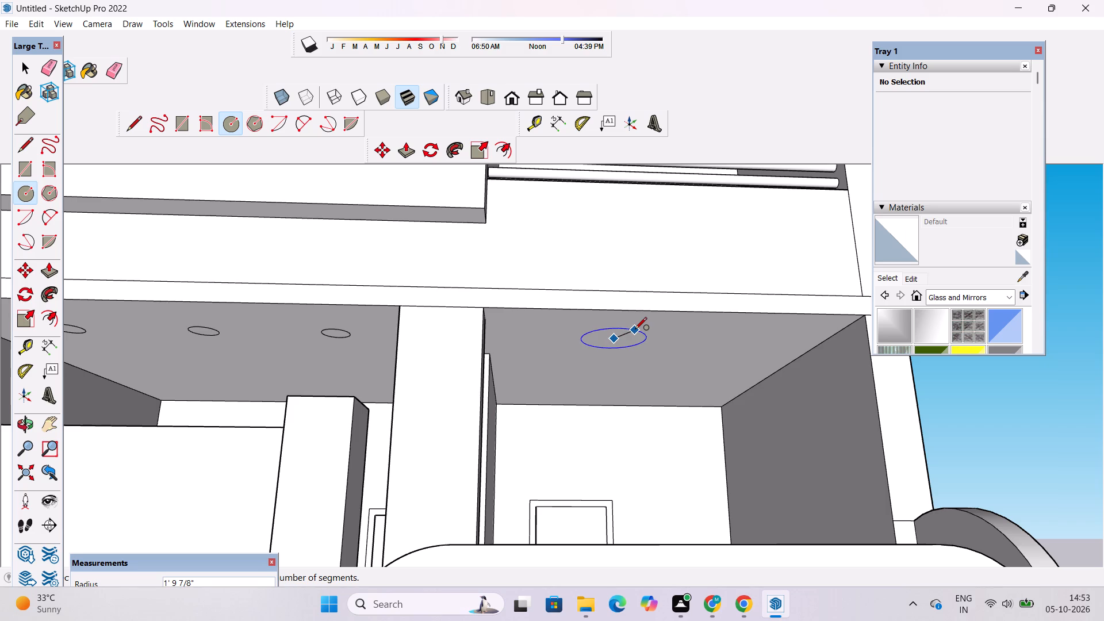
text(9")
key(Return)
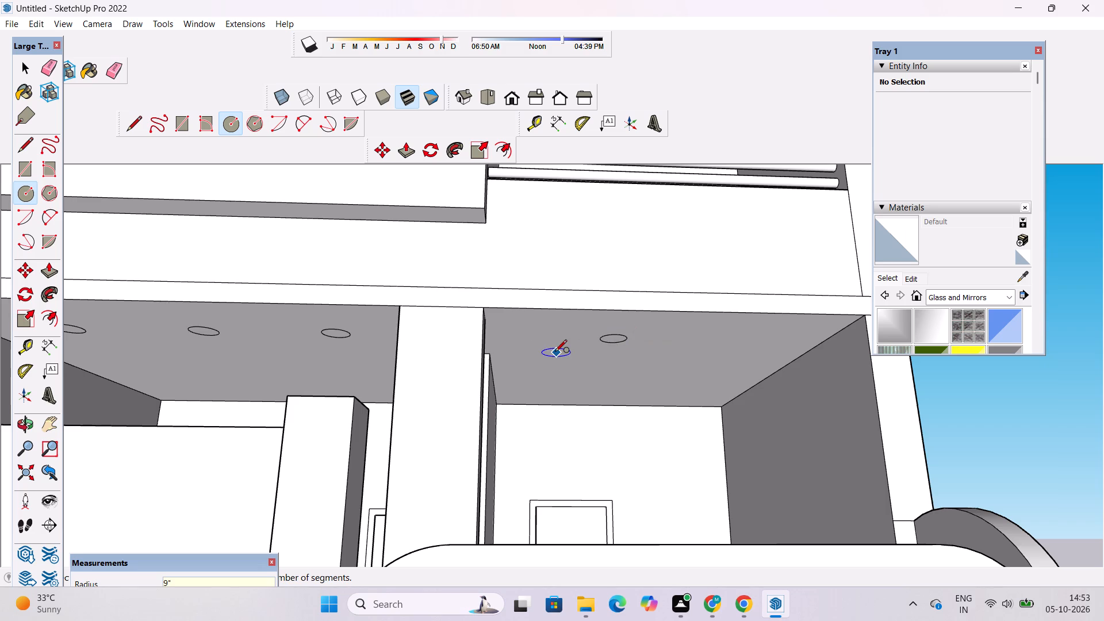
key(space)
Examine the whole house from the front, from above and below, and from the plain side wall.
scroll(411, 248, down, 12)
key(o)
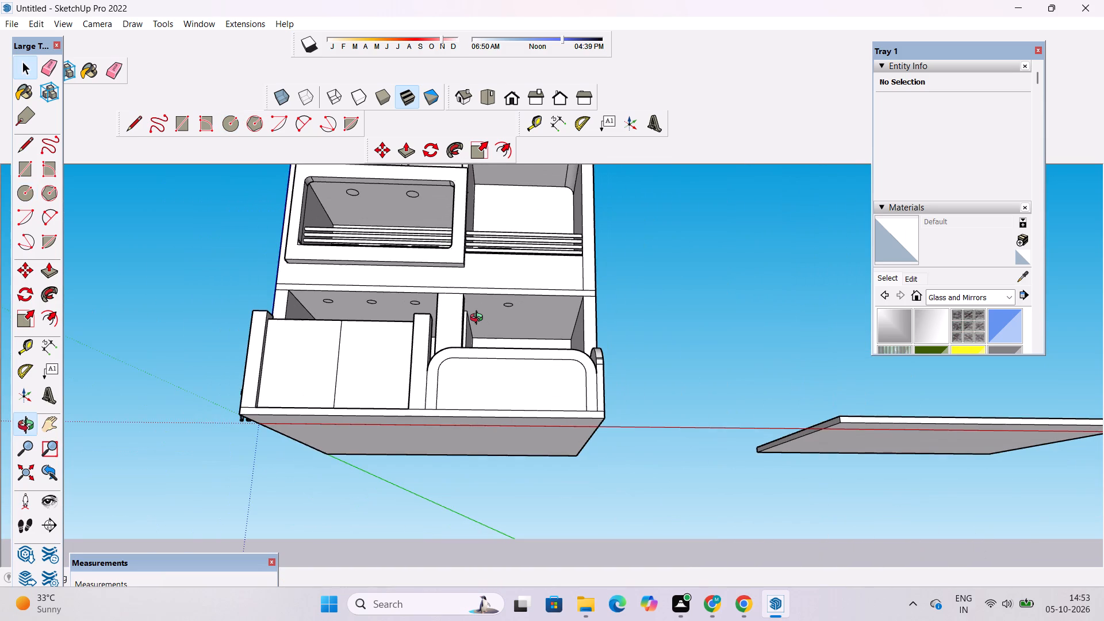
scroll(455, 321, up, 5)
shift+drag(339, 323, 430, 298)
scroll(429, 297, down, 5)
drag(461, 287, 467, 349)
scroll(456, 342, down, 4)
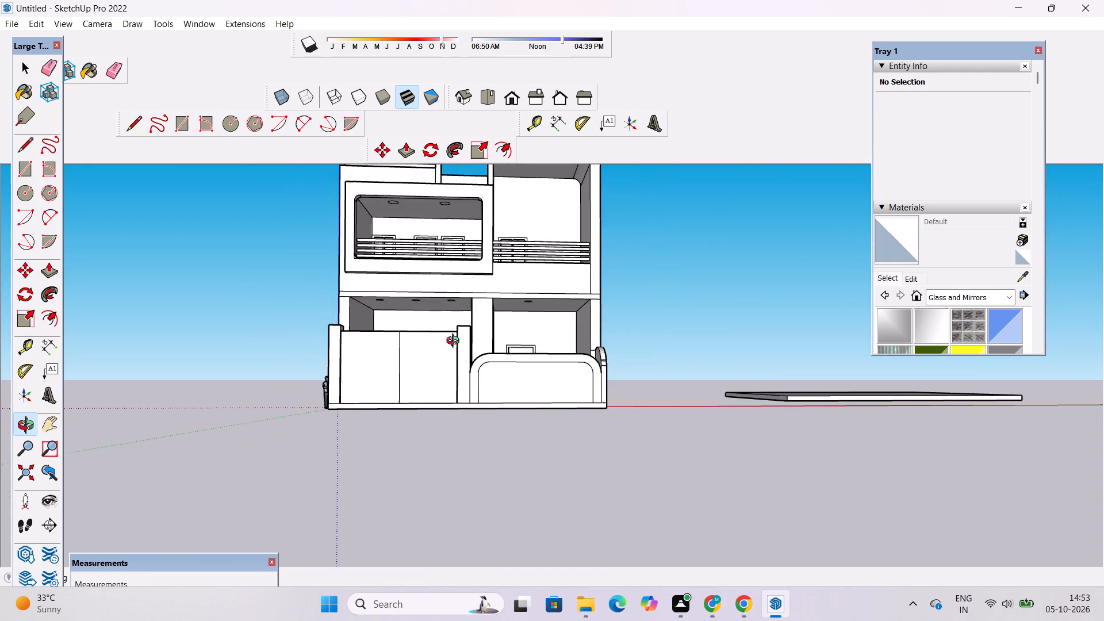
drag(480, 317, 480, 385)
shift+drag(467, 385, 472, 344)
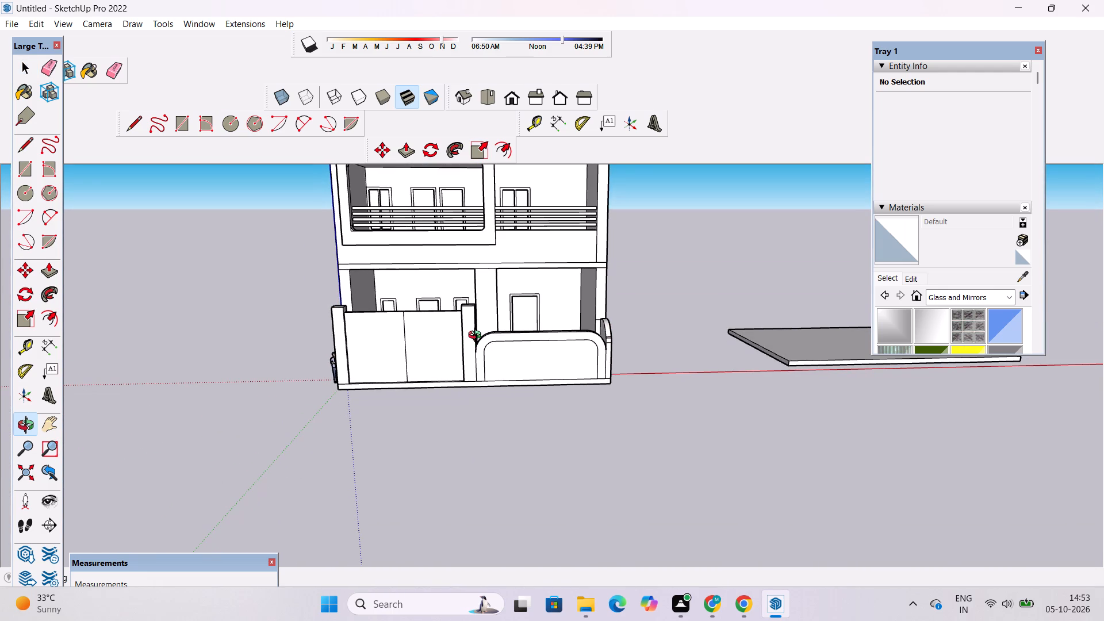
drag(478, 335, 485, 377)
scroll(482, 336, down, 5)
shift+drag(483, 323, 490, 422)
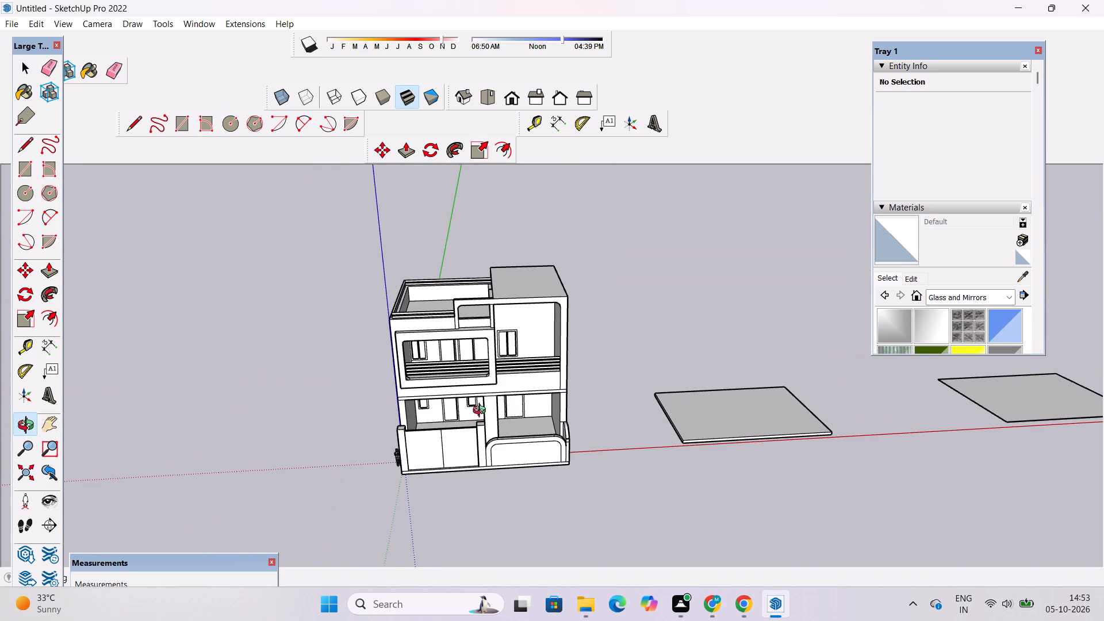
scroll(471, 401, up, 3)
scroll(513, 385, down, 2)
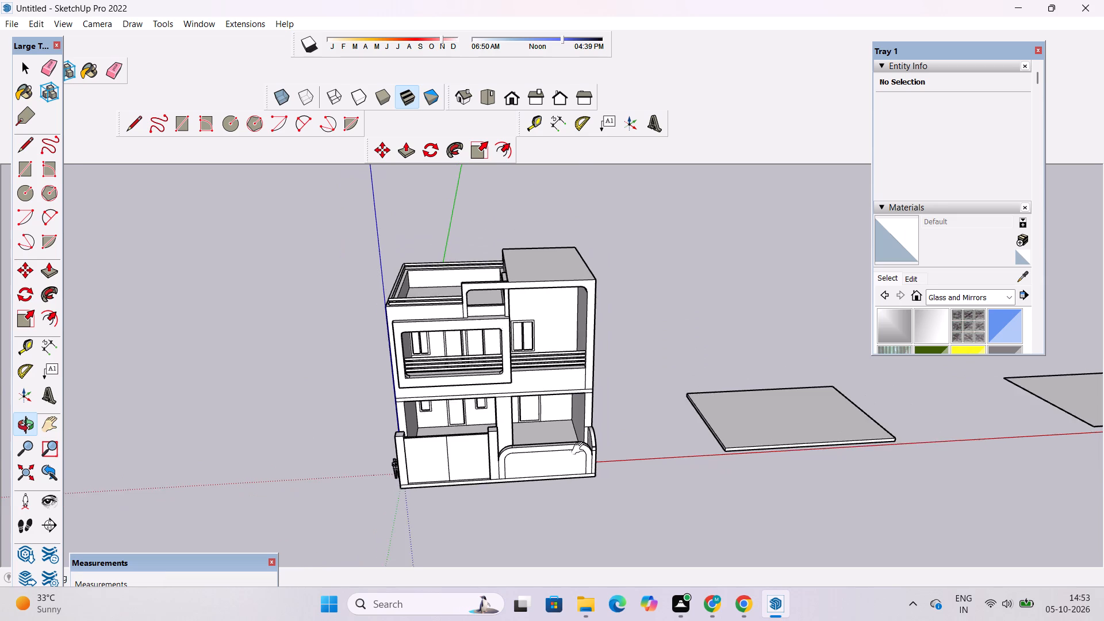
shift+drag(580, 448, 476, 488)
drag(482, 520, 428, 361)
scroll(557, 474, up, 4)
drag(538, 489, 281, 588)
scroll(405, 522, up, 2)
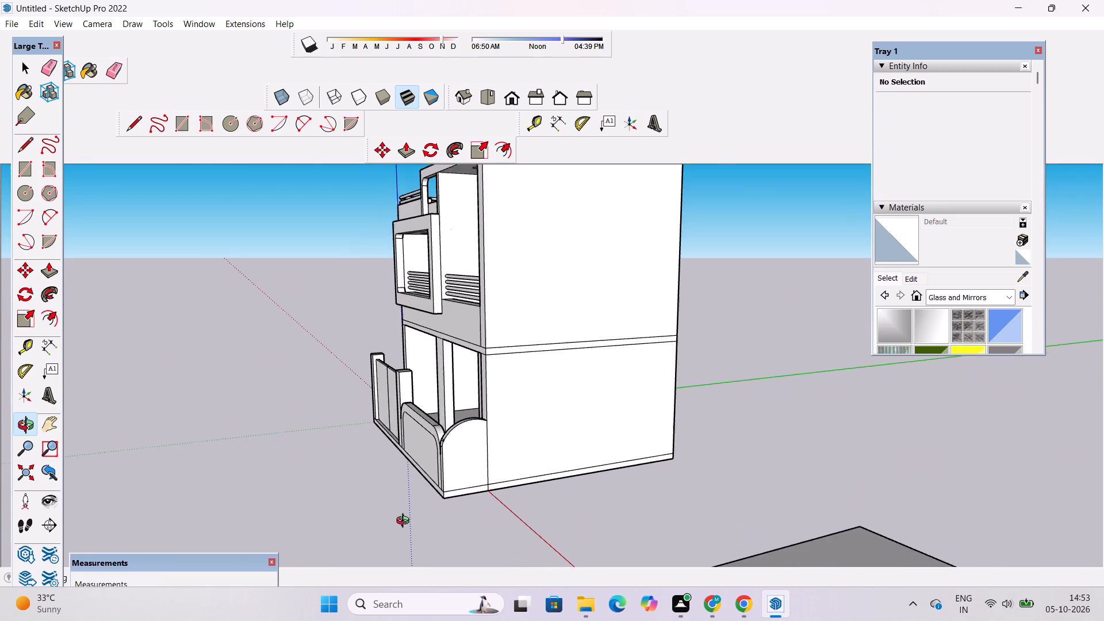
scroll(405, 522, up, 3)
shift+drag(498, 447, 487, 513)
drag(460, 509, 734, 483)
scroll(704, 473, down, 5)
shift+drag(679, 451, 678, 489)
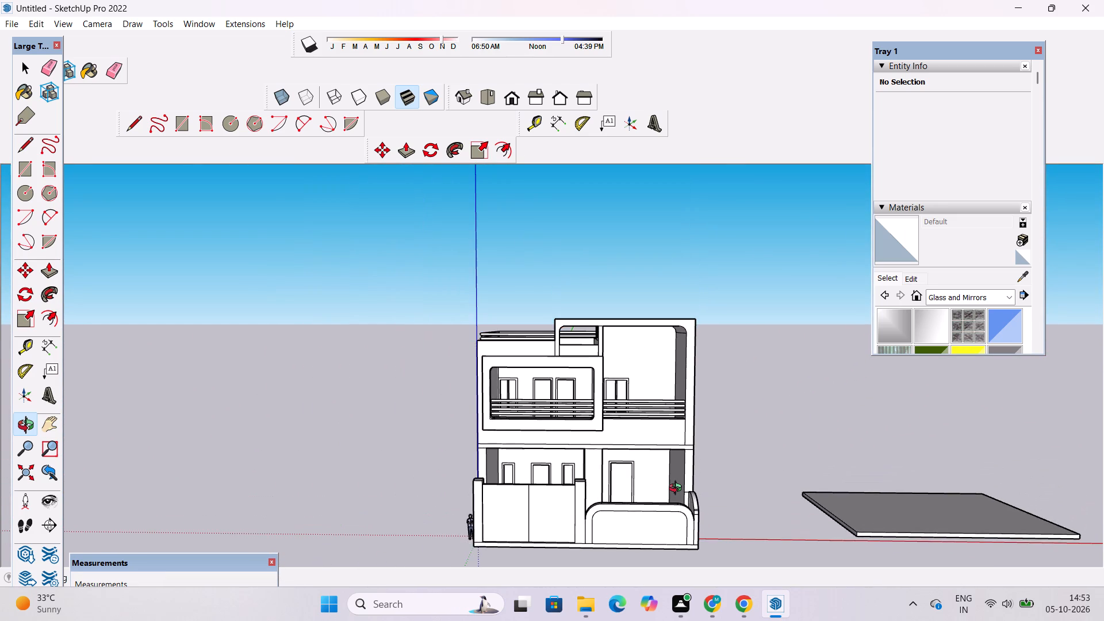
scroll(675, 490, up, 4)
scroll(568, 471, up, 1)
Erase the four horizontal edge lines across the plain side wall on the gate side of the house.
shift+drag(367, 484, 716, 534)
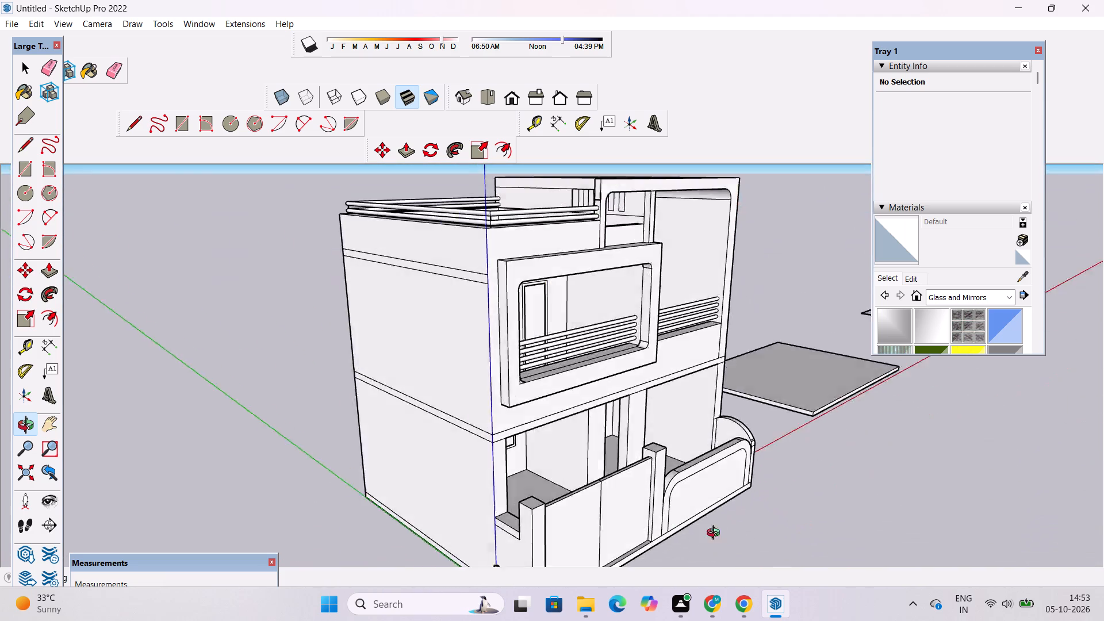
shift+drag(716, 534, 784, 538)
scroll(542, 352, up, 4)
scroll(513, 372, down, 4)
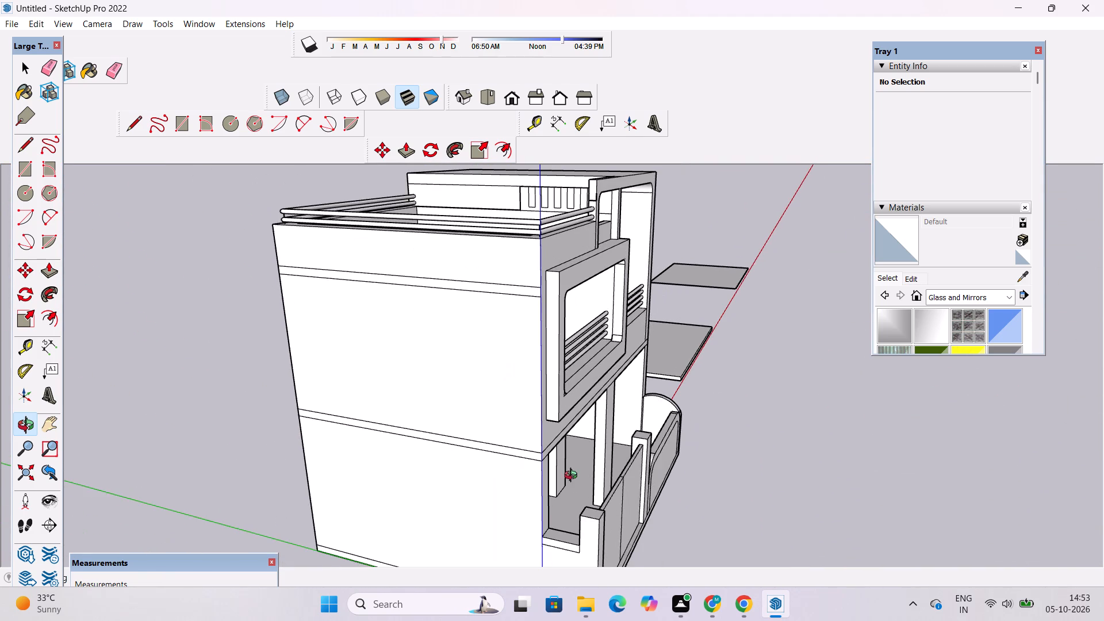
drag(573, 477, 517, 478)
drag(501, 451, 521, 478)
key(e)
drag(448, 302, 448, 306)
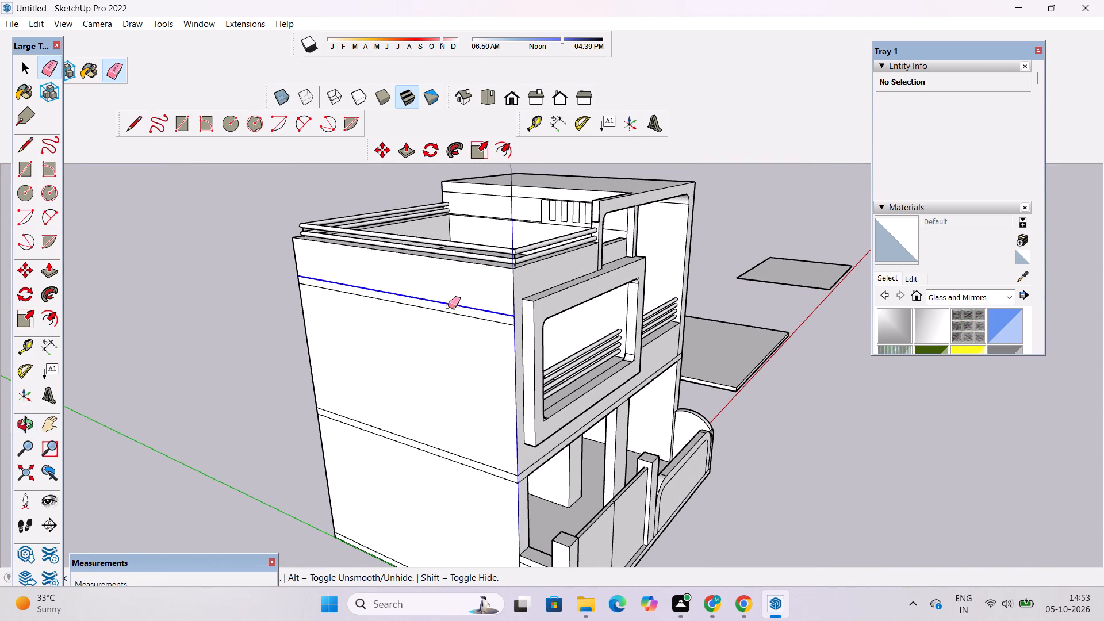
drag(448, 306, 448, 315)
drag(435, 438, 442, 476)
Erase the two horizontal floor-level edge lines across the side wall next to the rounded boundary wall.
key(o)
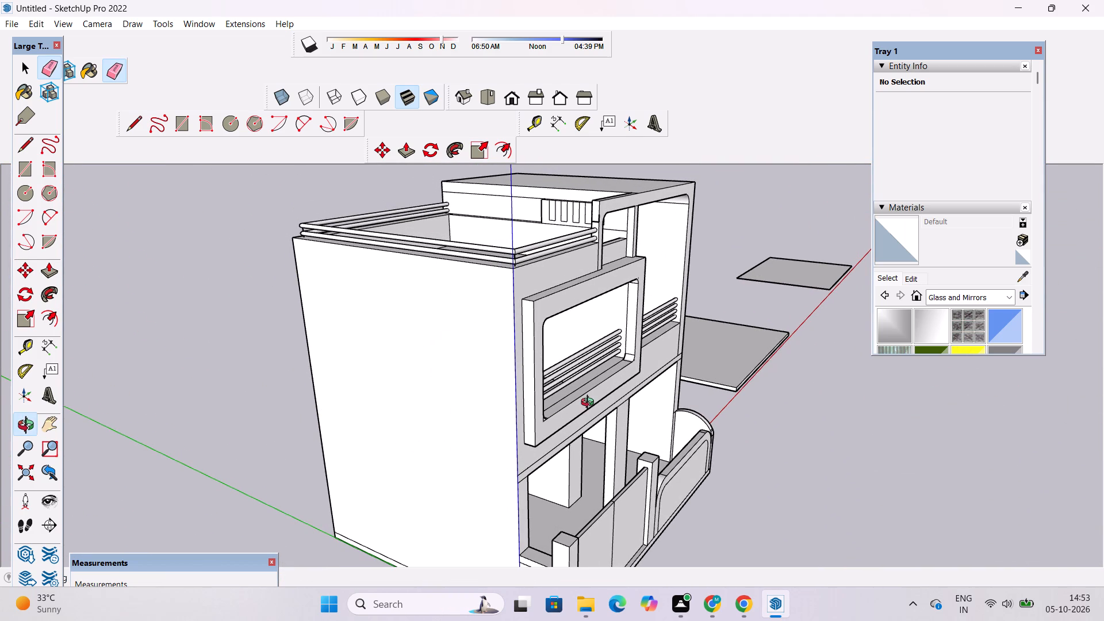
scroll(590, 404, down, 4)
drag(853, 507, 396, 498)
scroll(395, 480, down, 5)
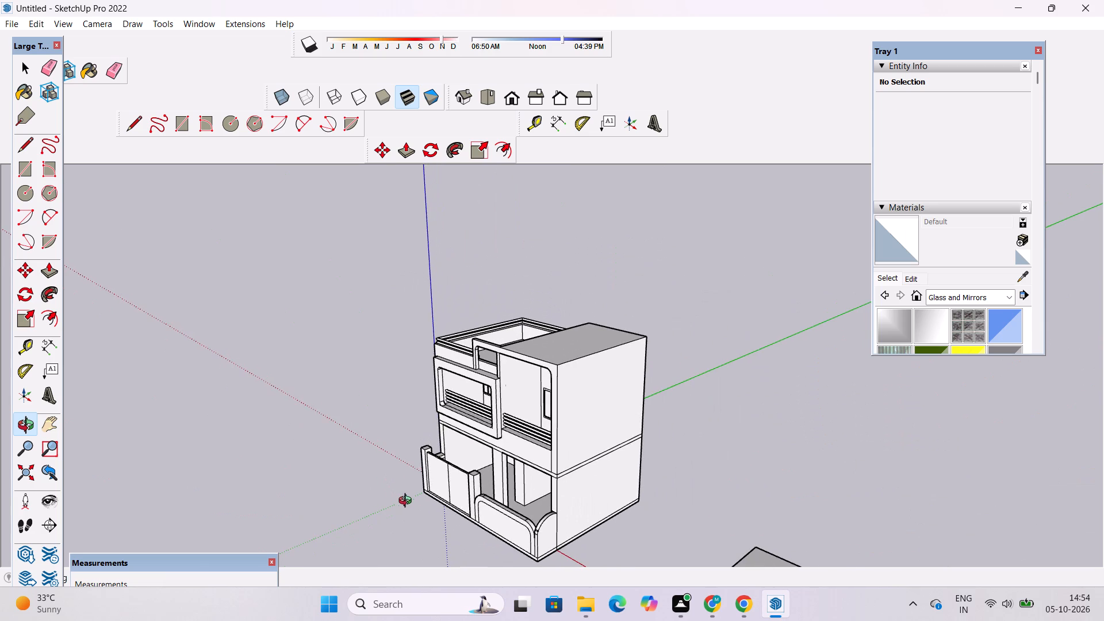
shift+drag(629, 500, 612, 503)
drag(552, 505, 480, 508)
scroll(460, 499, up, 3)
shift+drag(591, 502, 567, 418)
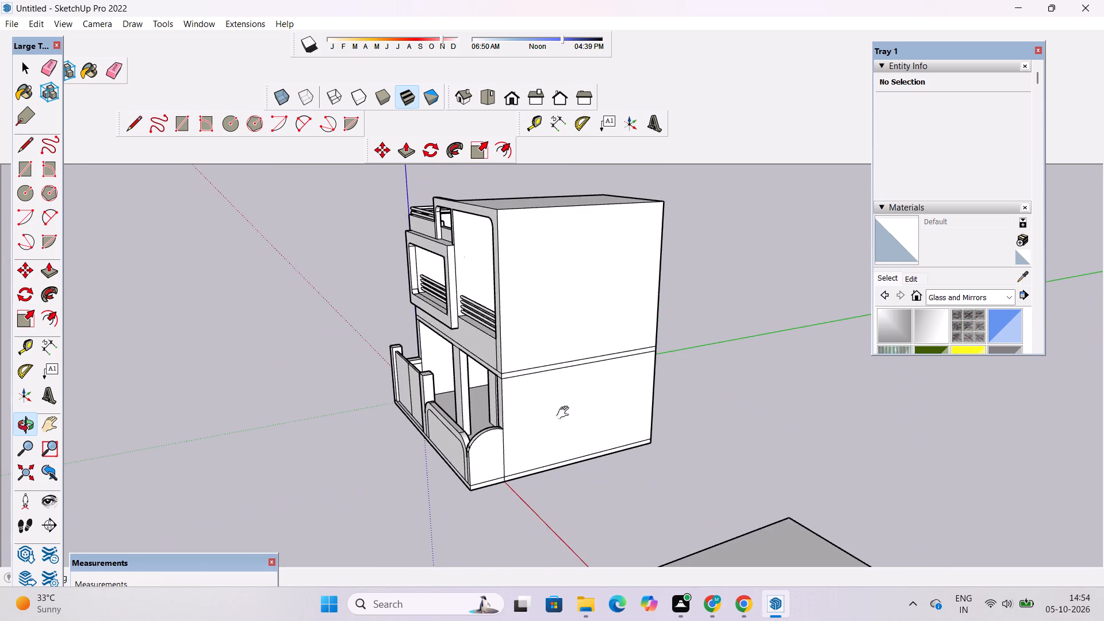
scroll(559, 423, up, 7)
shift+drag(557, 424, 539, 466)
key(e)
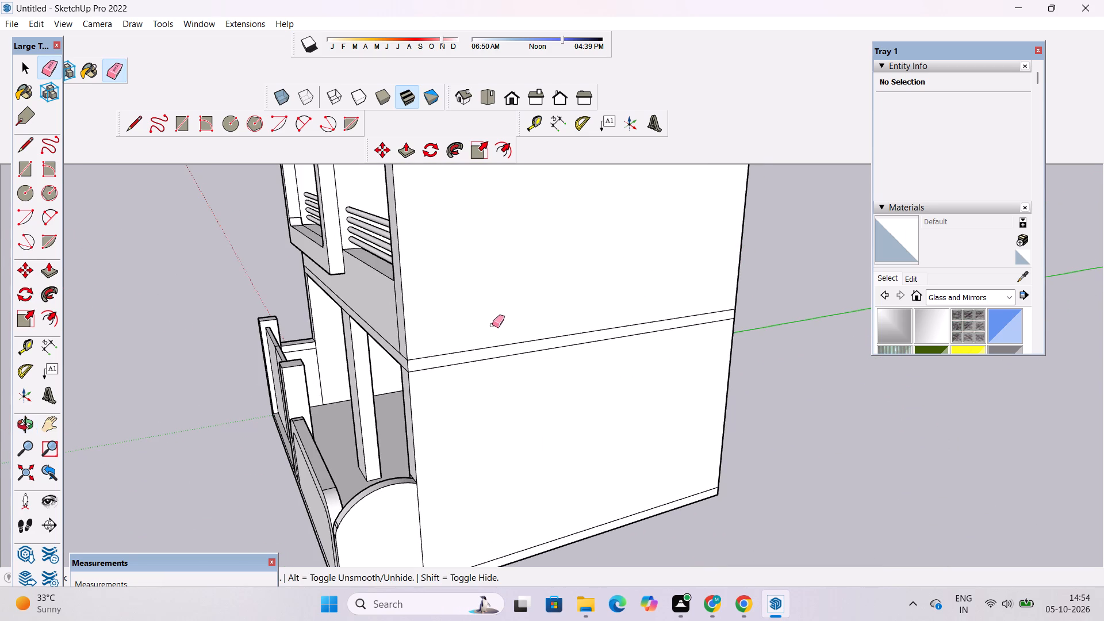
drag(492, 325, 490, 362)
drag(655, 277, 655, 328)
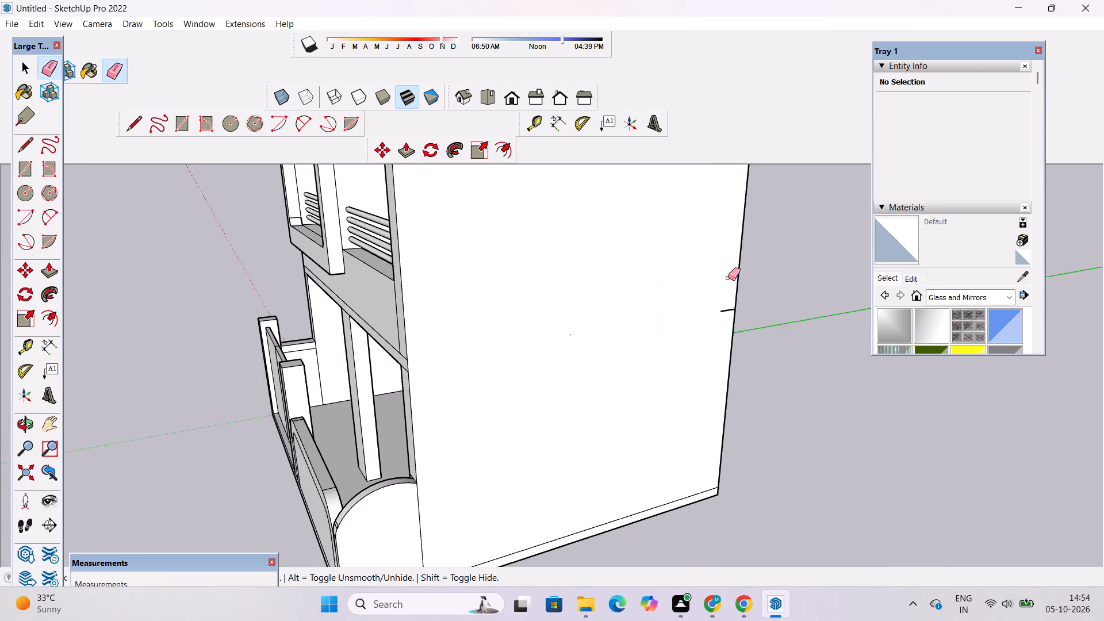
drag(724, 288, 722, 316)
Examine the whole house from the front, both side walls and the rear, ending at the front gate.
key(o)
scroll(641, 343, down, 6)
drag(394, 458, 443, 460)
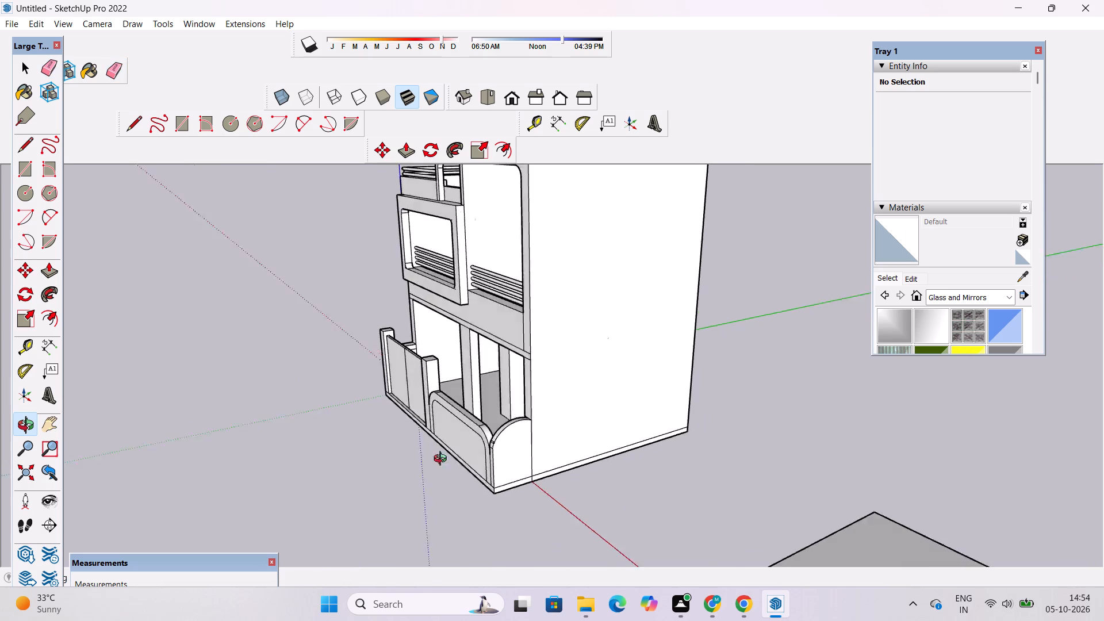
drag(443, 460, 679, 351)
scroll(635, 333, up, 5)
drag(565, 351, 585, 429)
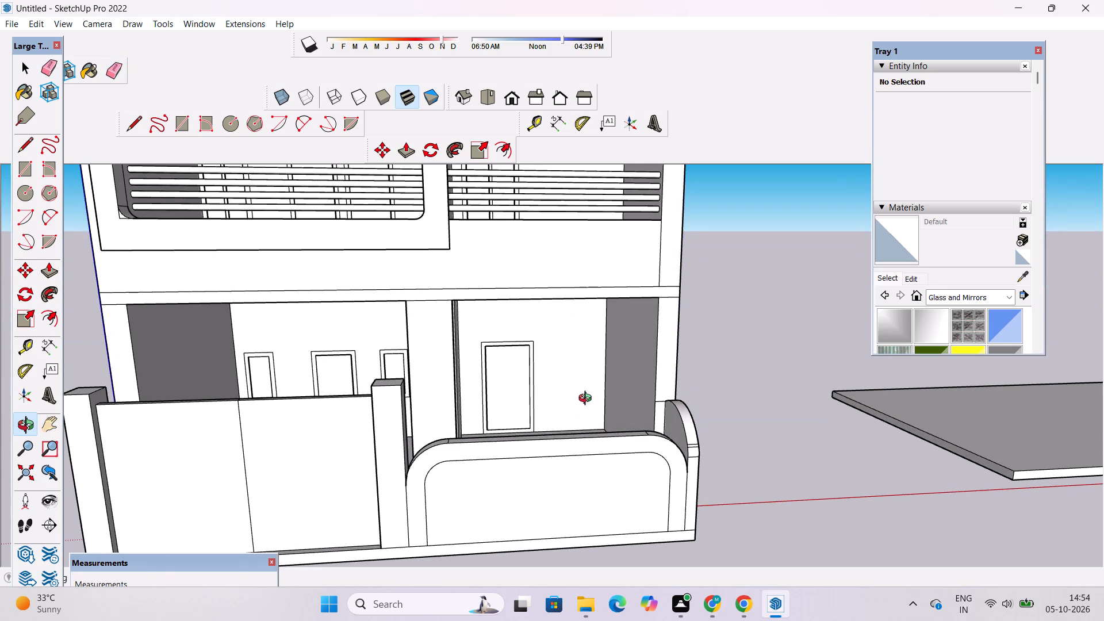
scroll(588, 400, down, 4)
shift+drag(563, 404, 607, 364)
drag(228, 463, 712, 421)
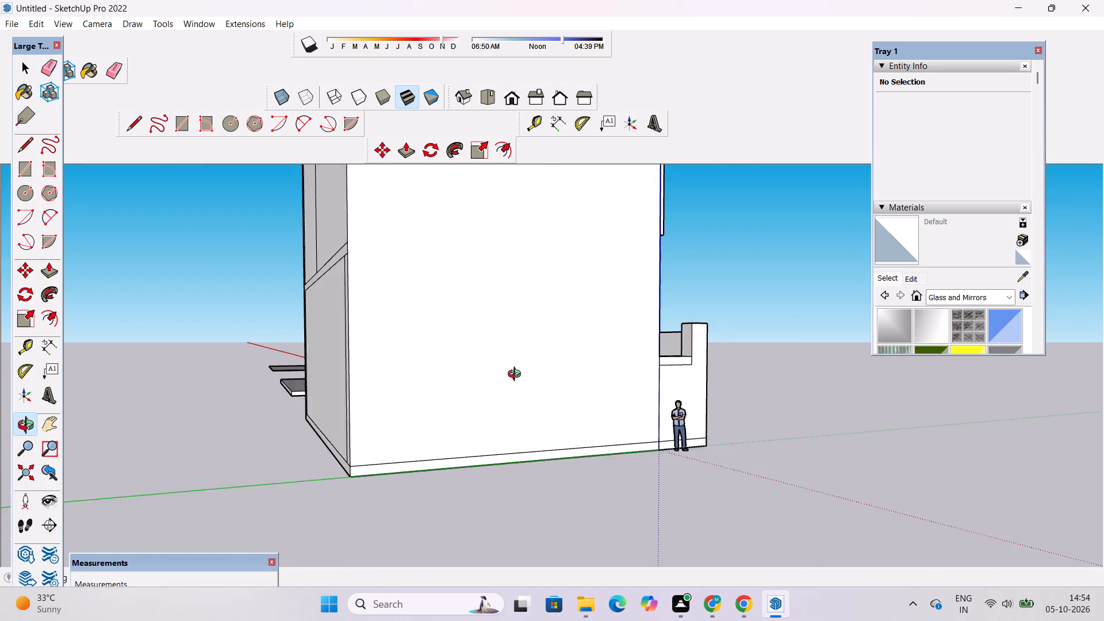
scroll(477, 381, up, 4)
drag(421, 561, 607, 524)
drag(746, 455, 700, 488)
drag(692, 488, 663, 491)
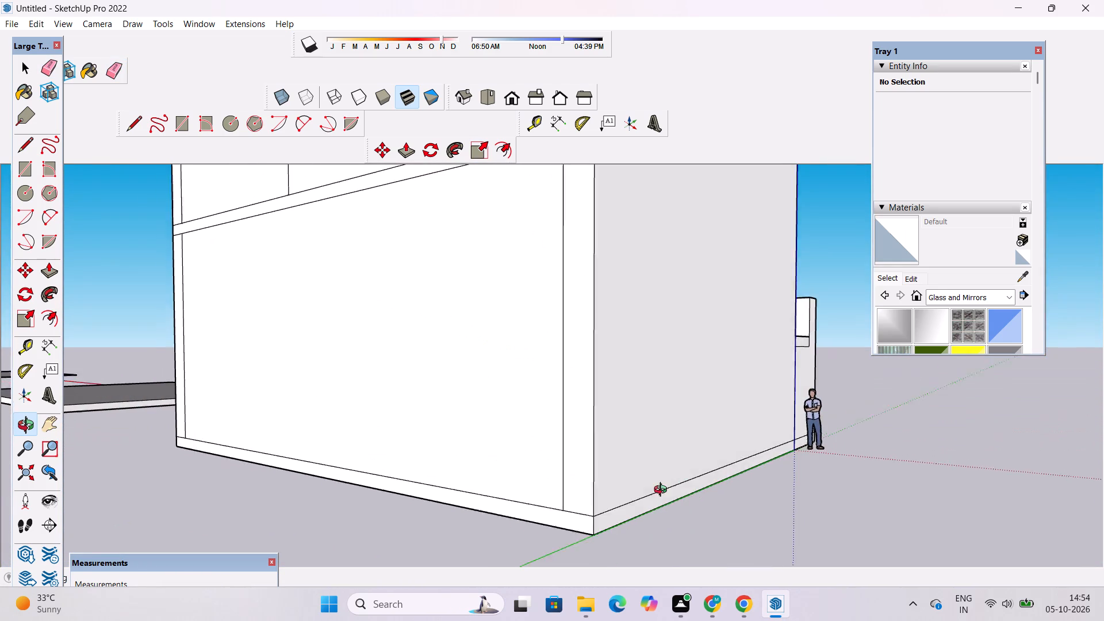
drag(663, 491, 655, 494)
scroll(667, 440, down, 6)
shift+drag(545, 457, 547, 436)
drag(529, 439, 611, 451)
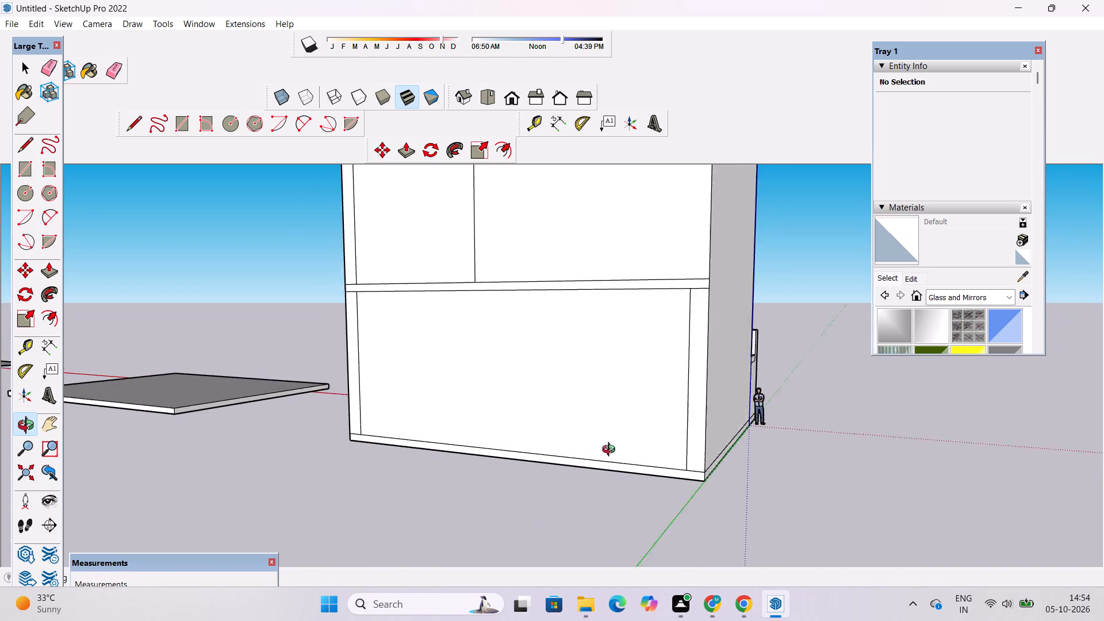
drag(611, 451, 626, 445)
scroll(626, 440, down, 3)
scroll(642, 454, up, 2)
shift+drag(651, 453, 622, 457)
drag(607, 484, 718, 493)
scroll(515, 474, up, 1)
shift+drag(563, 437, 534, 532)
scroll(461, 463, down, 8)
drag(586, 392, 582, 398)
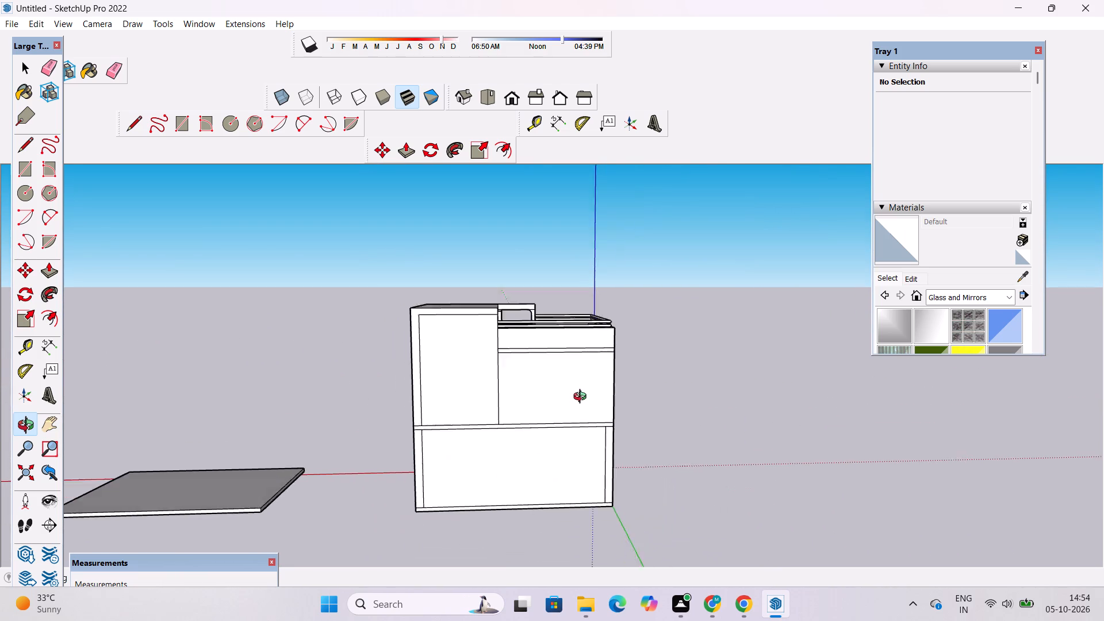
drag(582, 398, 466, 440)
drag(862, 467, 97, 459)
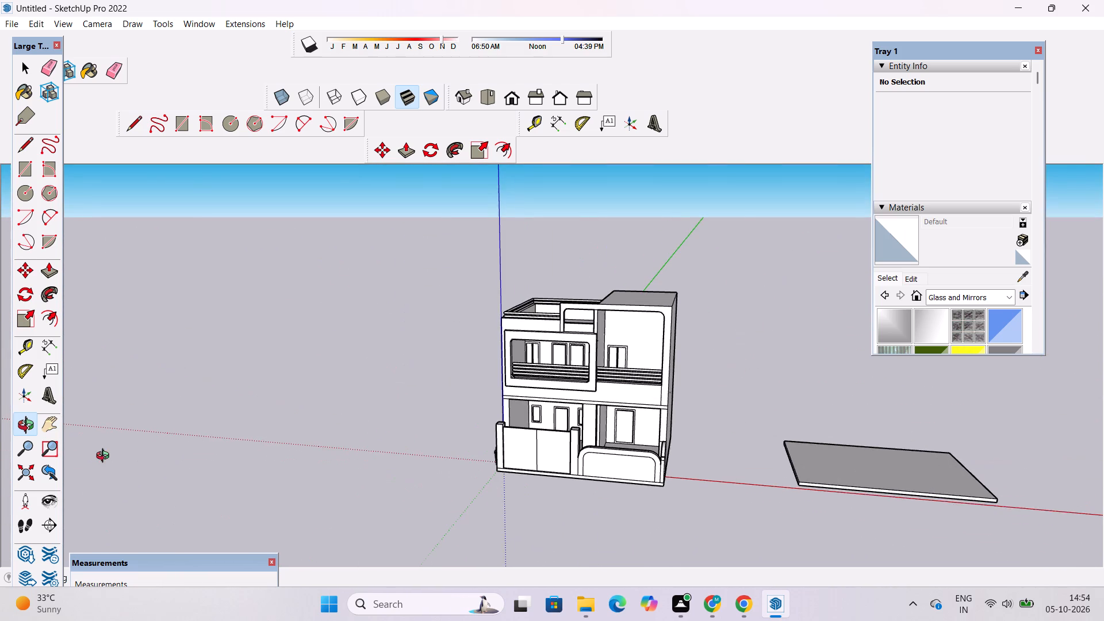
scroll(593, 462, up, 10)
shift+drag(522, 466, 512, 500)
drag(438, 523, 555, 481)
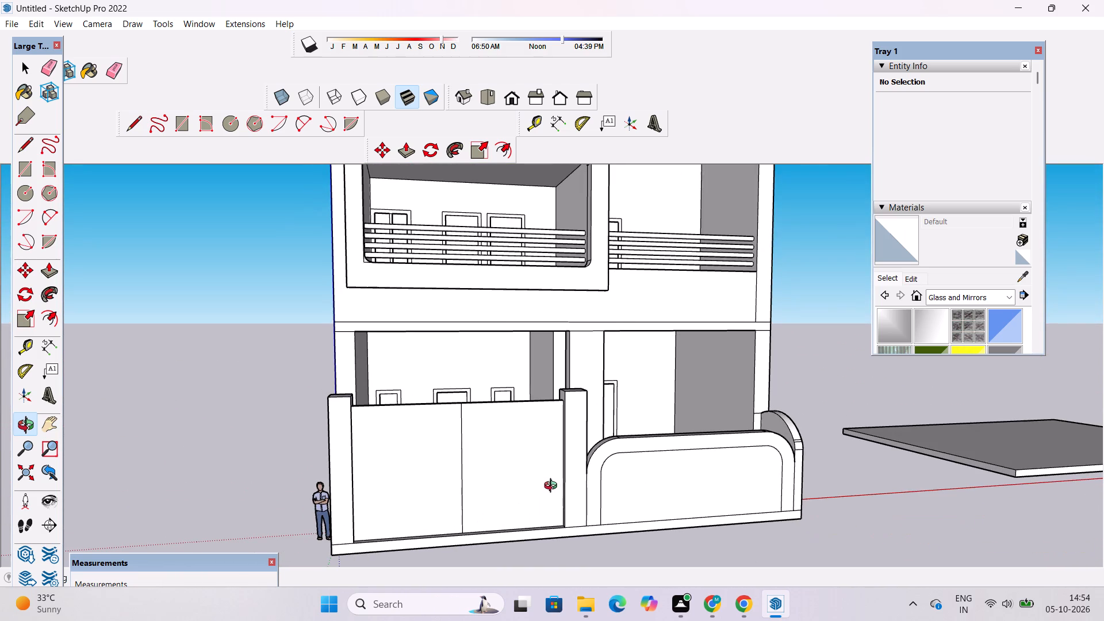
scroll(530, 480, down, 3)
drag(530, 480, 507, 474)
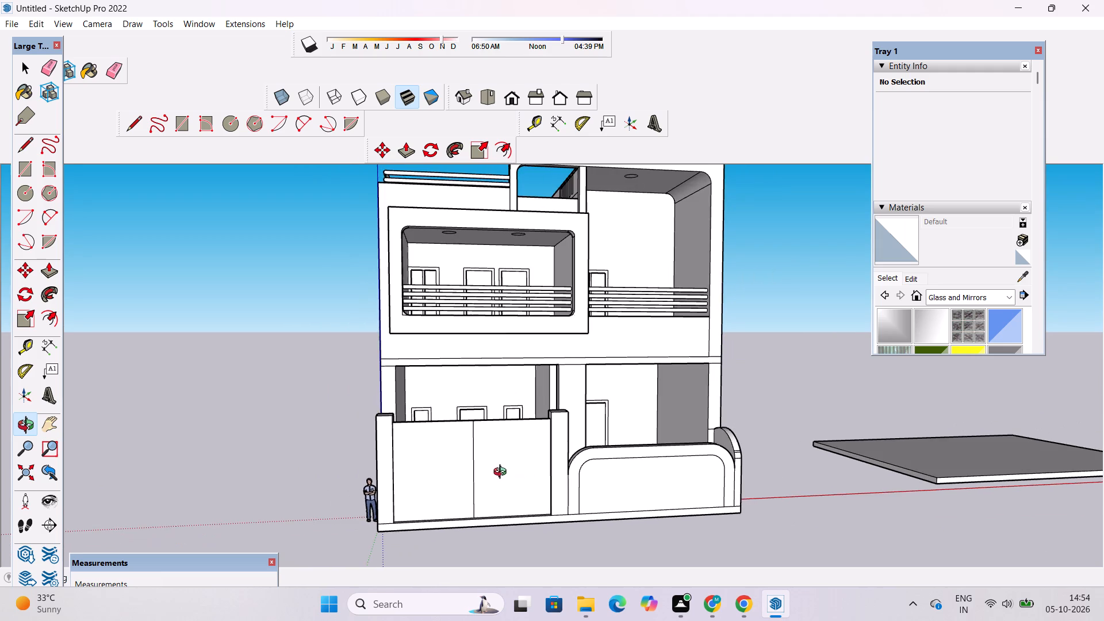
shift+drag(503, 473, 513, 416)
drag(508, 434, 473, 446)
scroll(477, 427, up, 3)
shift+drag(531, 429, 544, 441)
click(523, 440)
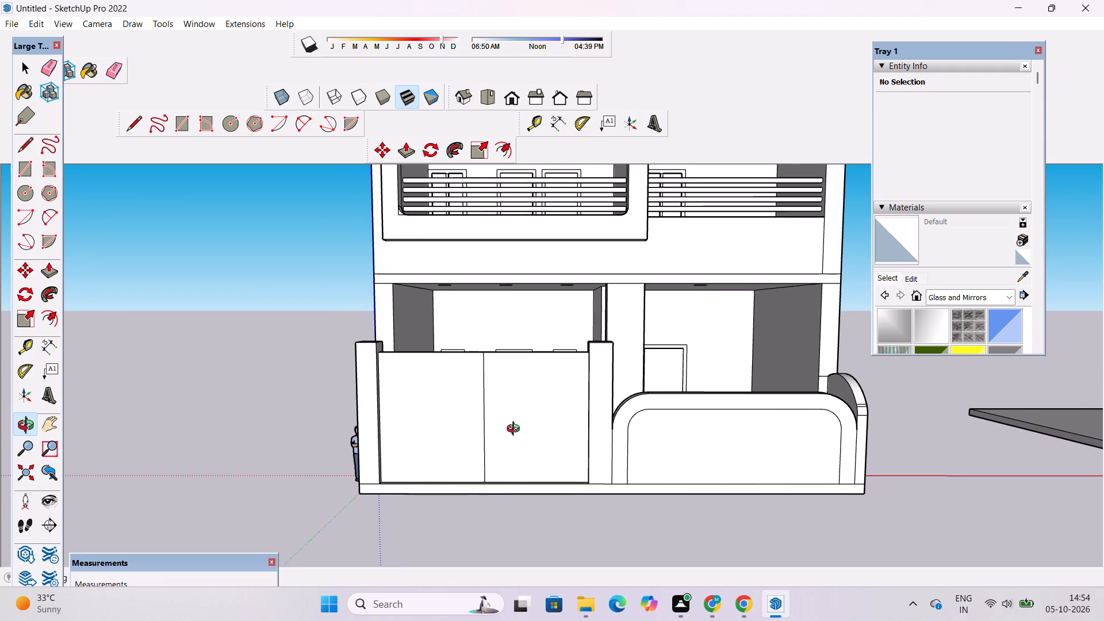
Draw a circle with a 3' radius in the middle of the gate leaf nearer the rounded boundary wall.
key(c)
scroll(513, 430, up, 3)
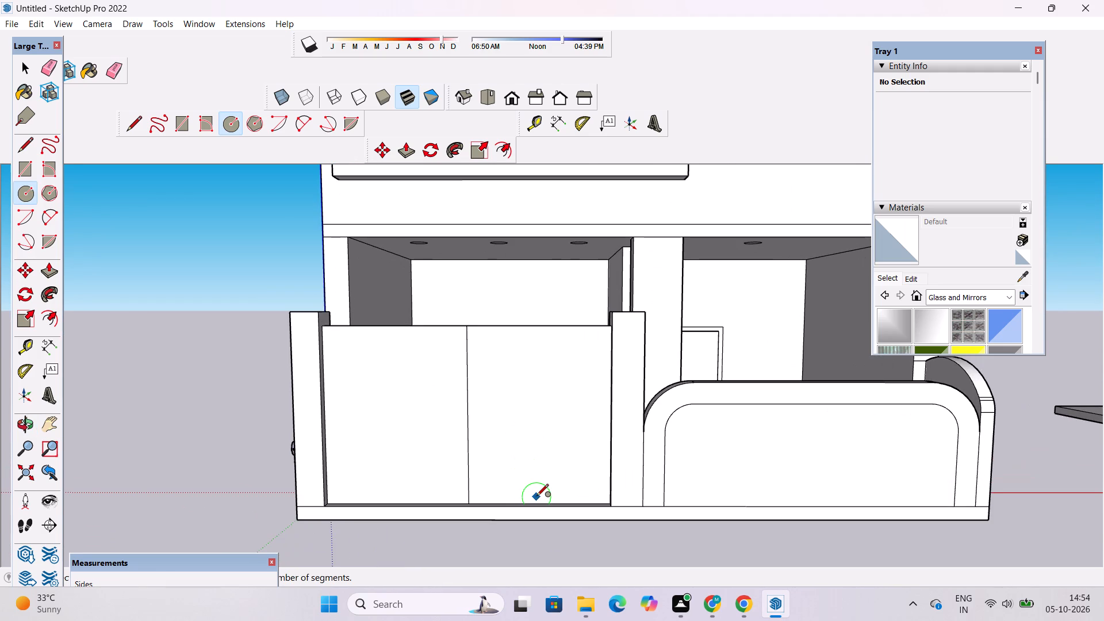
scroll(536, 497, up, 4)
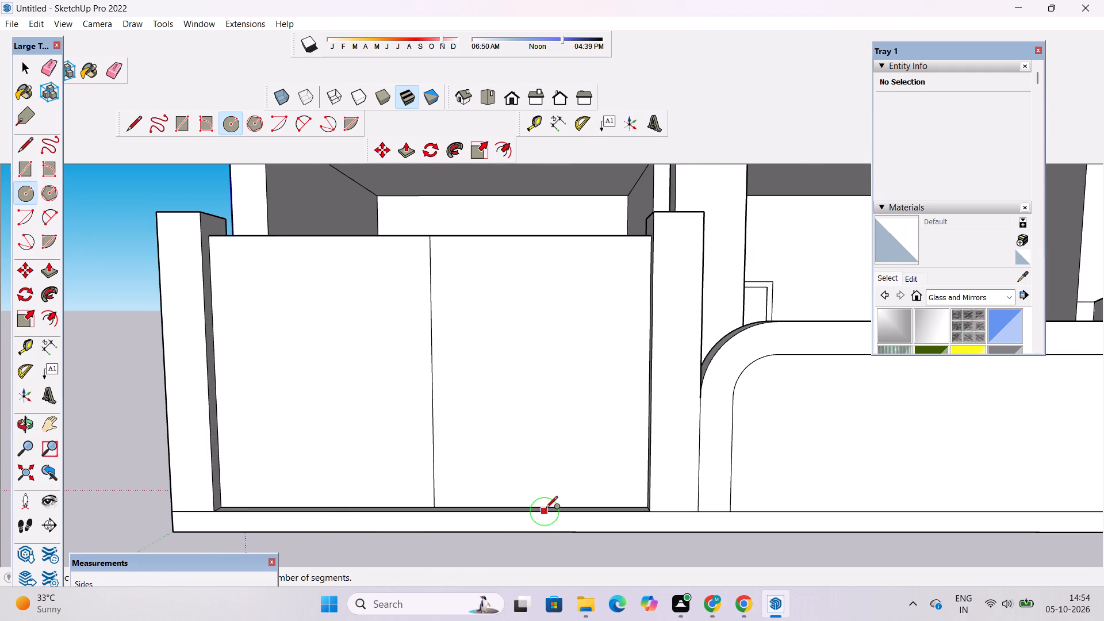
scroll(543, 506, down, 2)
scroll(543, 506, up, 5)
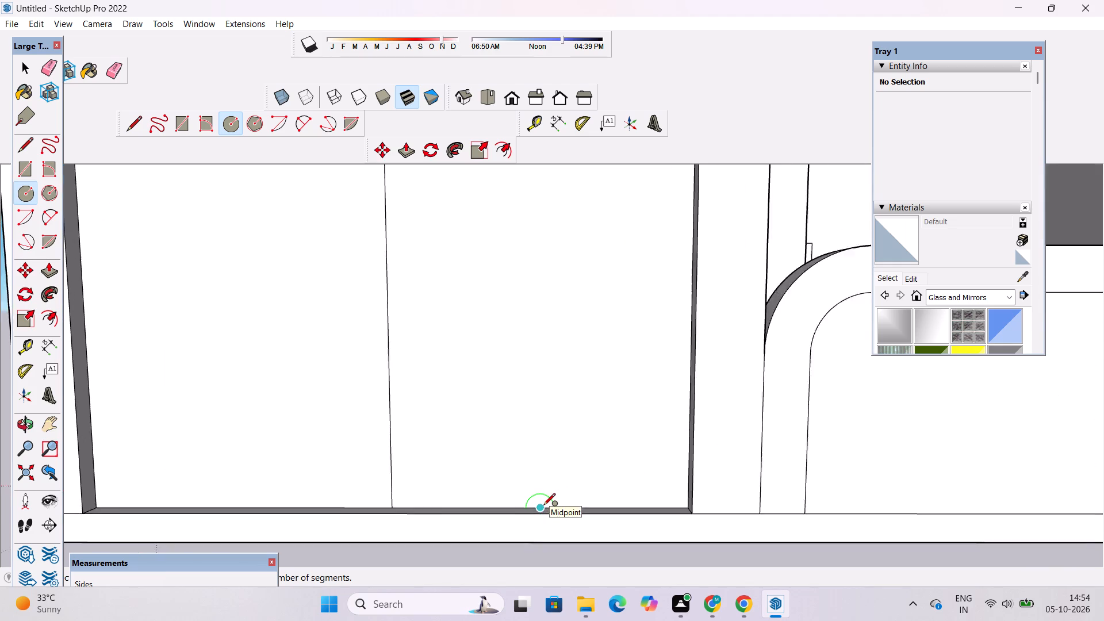
scroll(543, 506, up, 7)
scroll(543, 506, down, 11)
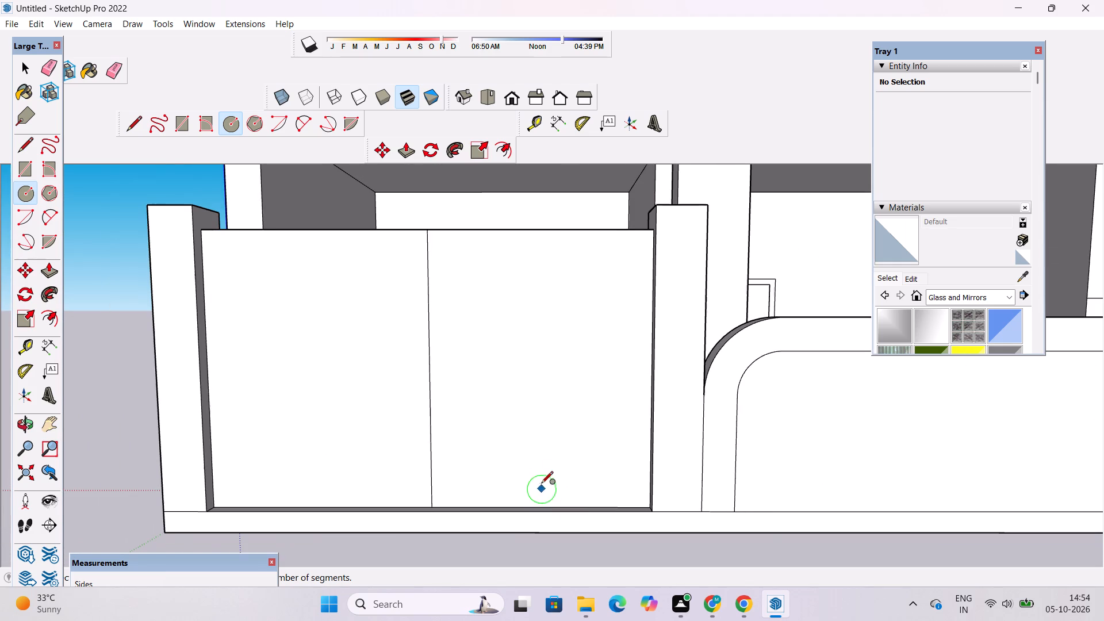
click(534, 381)
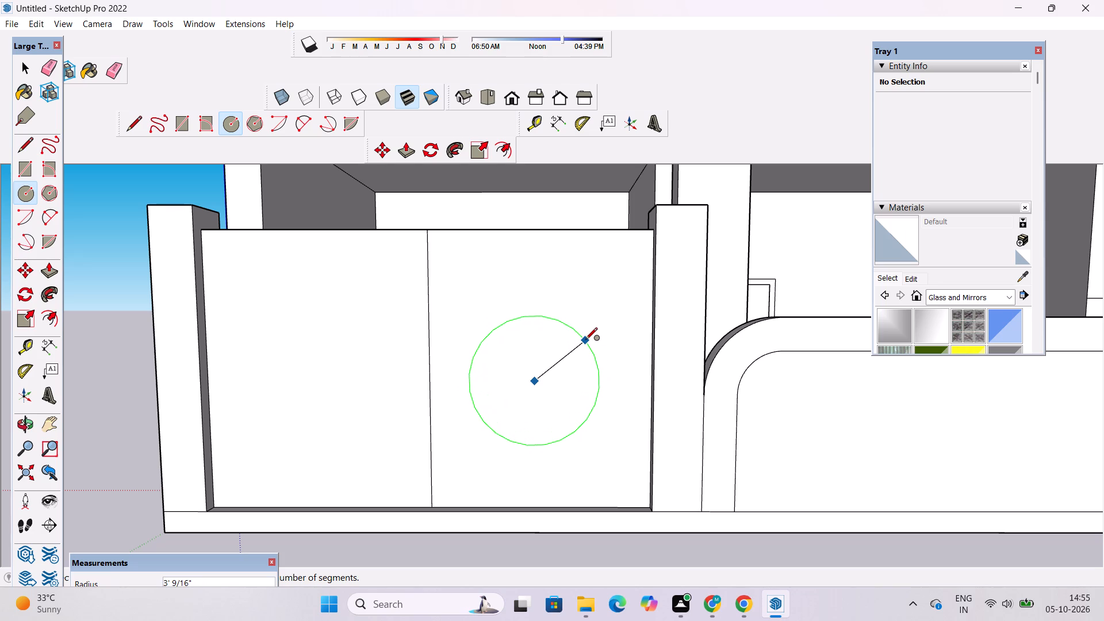
text(3')
key(Return)
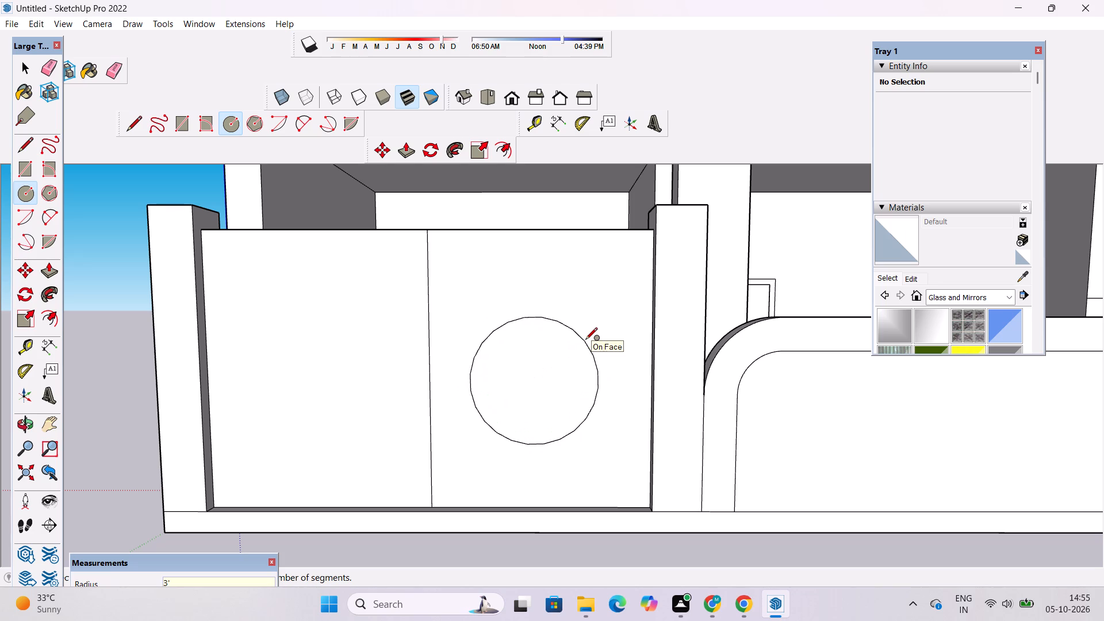
Set the gate circle's segment count to 60.
key(space)
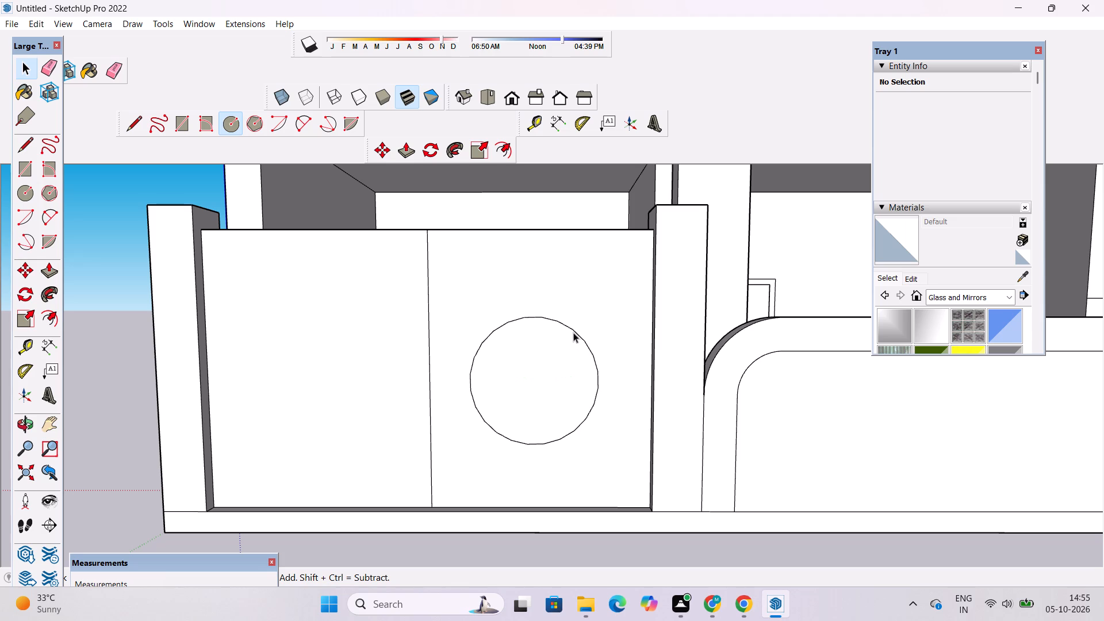
click(573, 332)
click(986, 128)
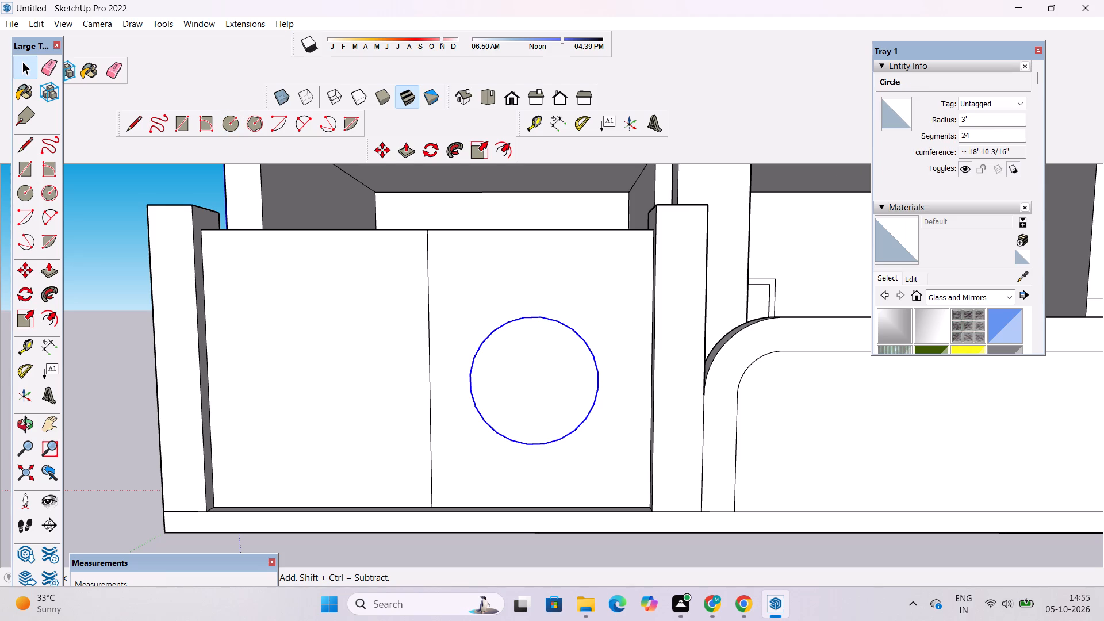
click(982, 139)
key(BackSpace)
key(BackSpace)
key(BackSpace)
key(BackSpace)
key(BackSpace)
key(BackSpace)
key(BackSpace)
key(BackSpace)
key(BackSpace)
text(60)
key(Return)
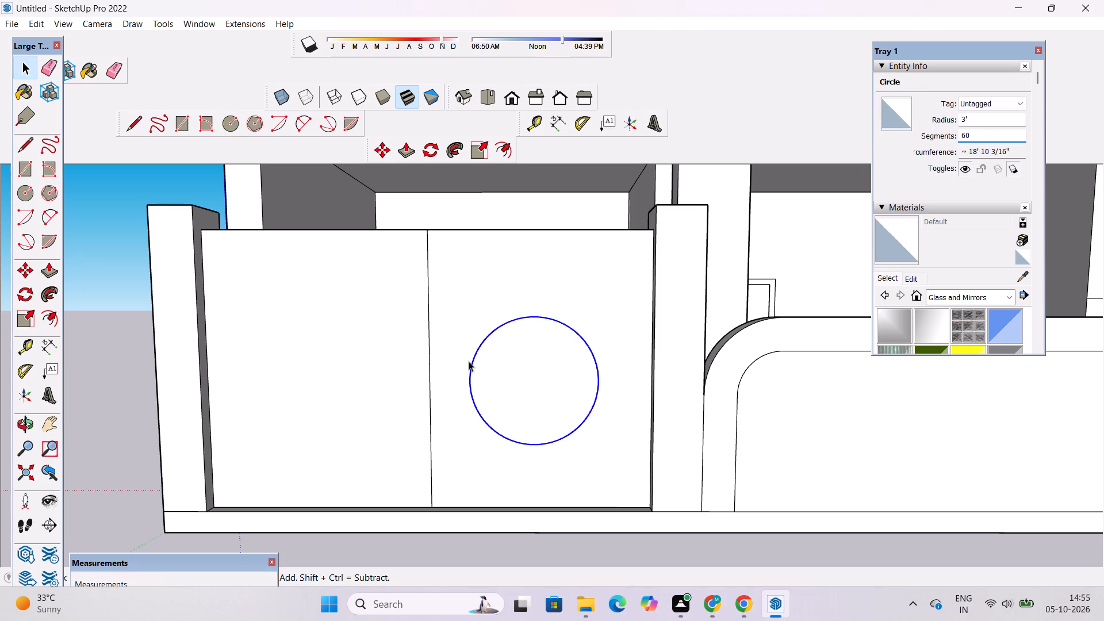
click(129, 365)
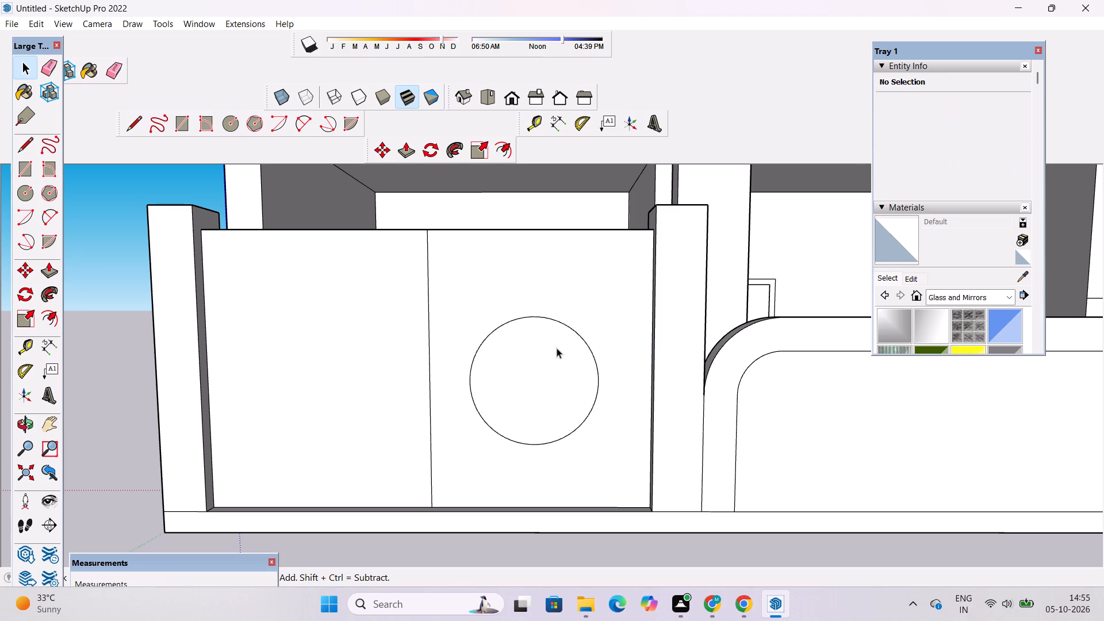
Offset the gate circle outward by 6".
text(of)
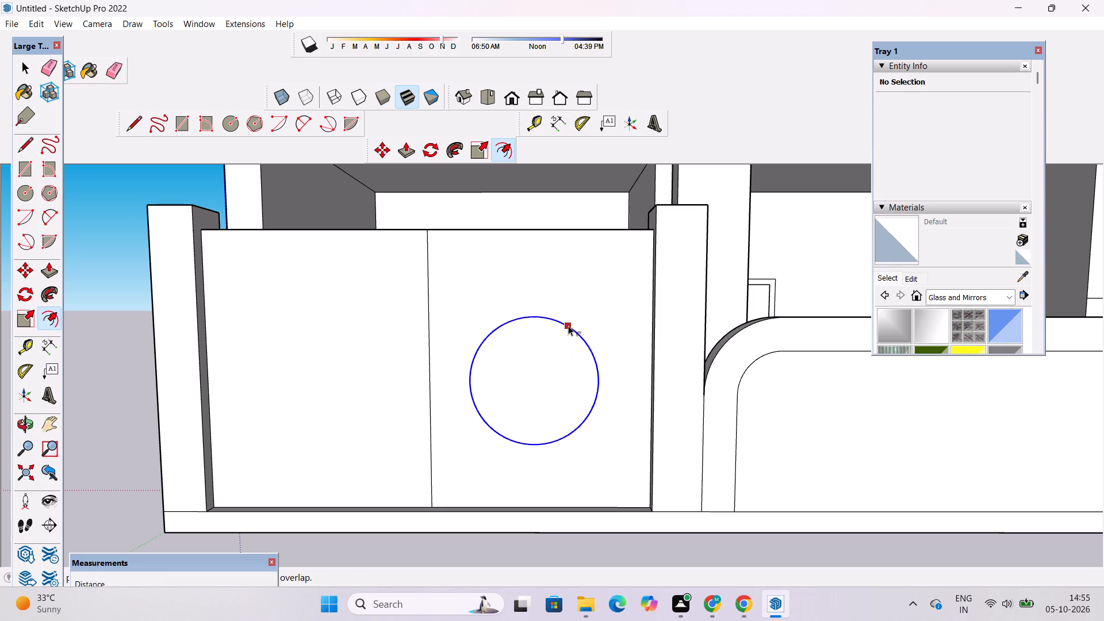
click(568, 325)
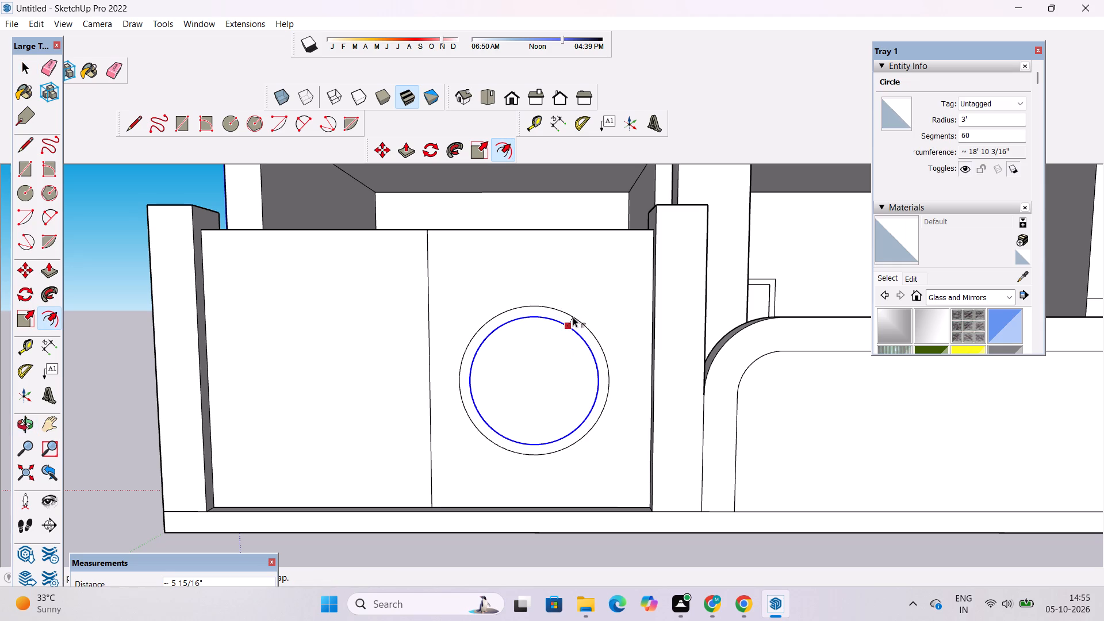
text(6")
key(Return)
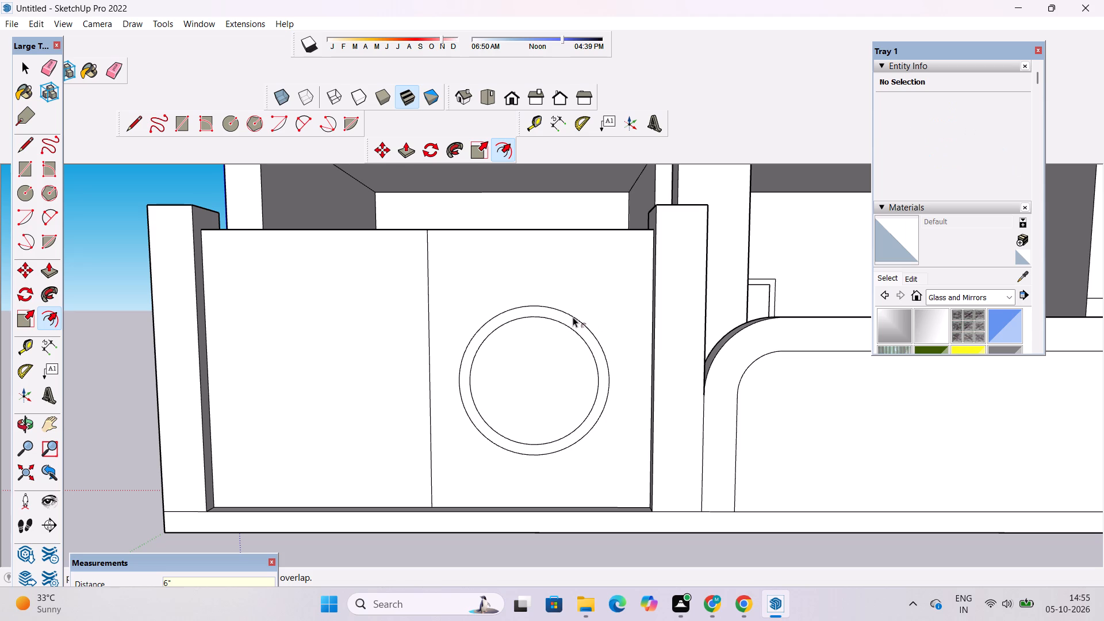
Copy both concentric circles with their faces horizontally about 10' 8" onto the other gate leaf.
scroll(558, 325, down, 4)
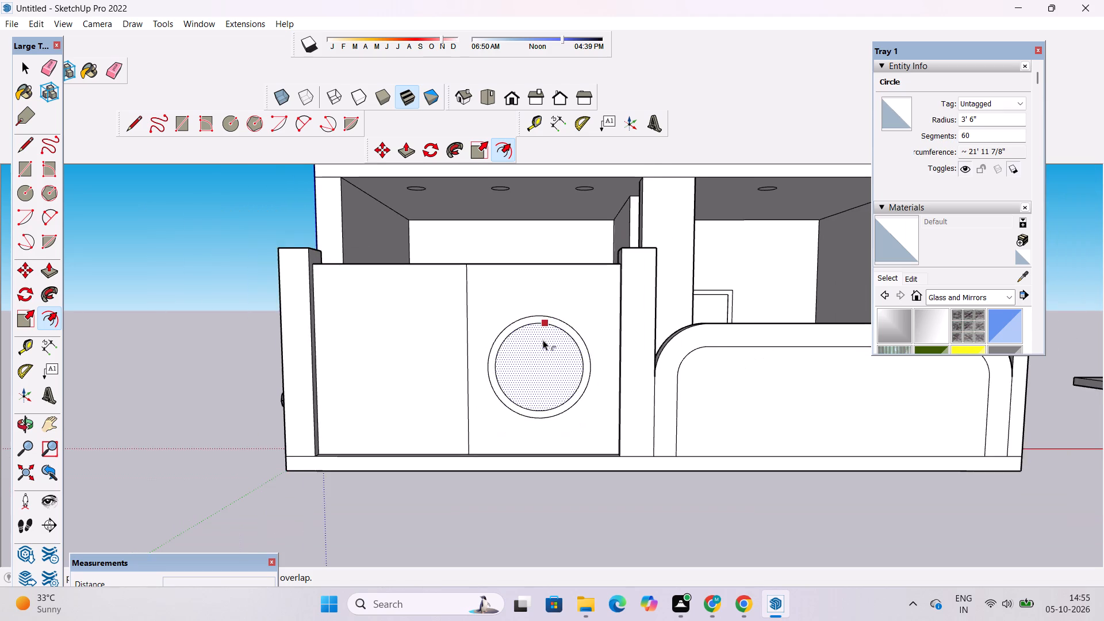
scroll(543, 340, up, 1)
key(space)
scroll(534, 342, up, 3)
click(106, 381)
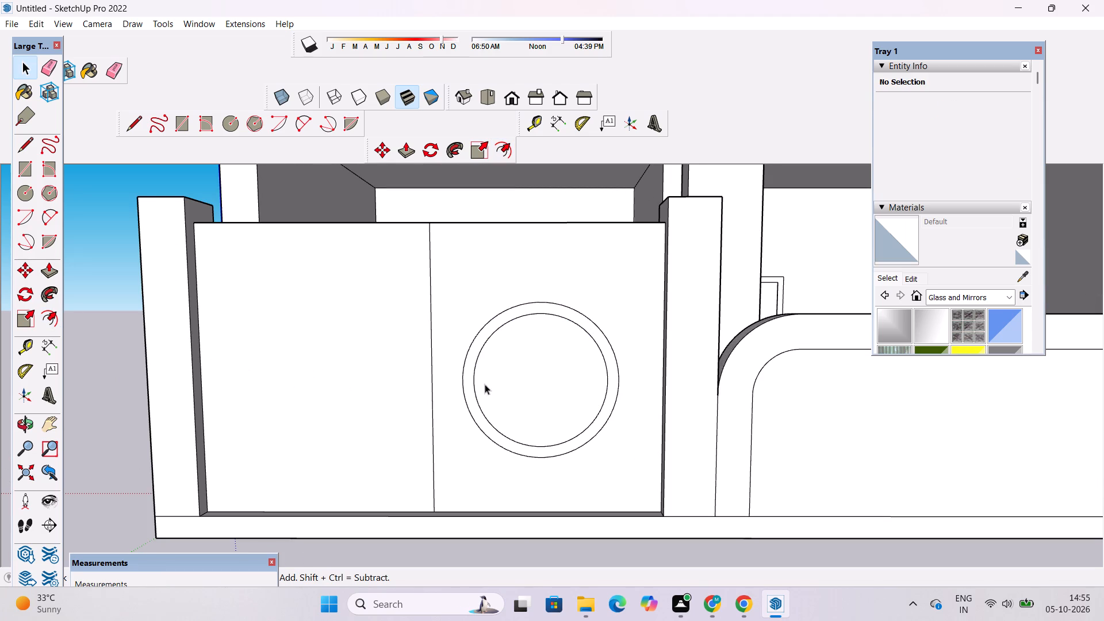
ctrl+double_click(550, 377)
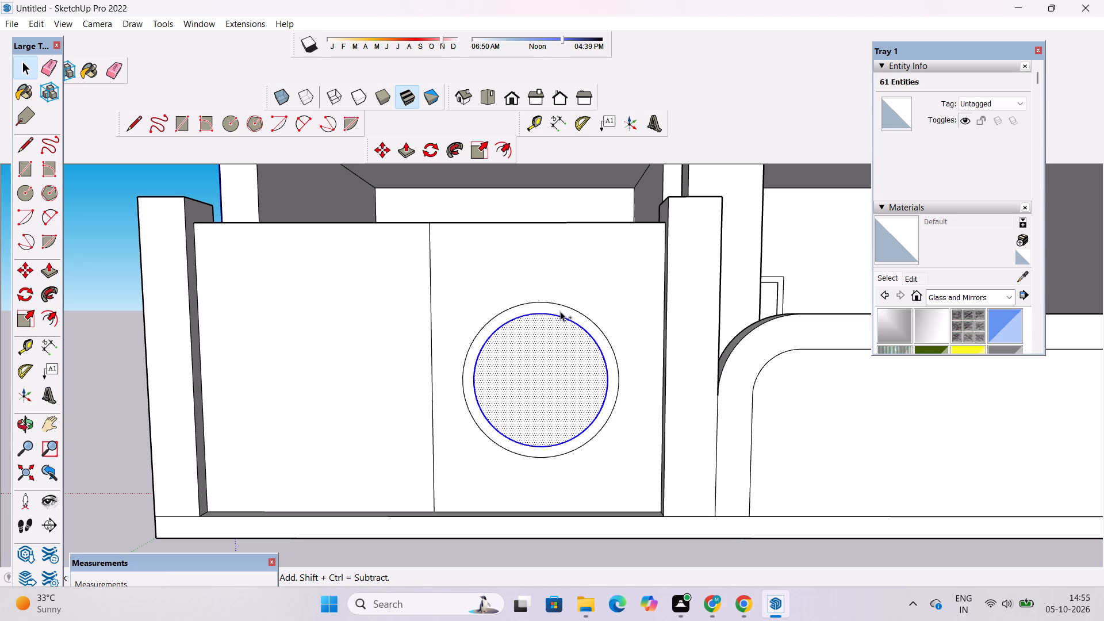
ctrl+double_click(560, 311)
key(m)
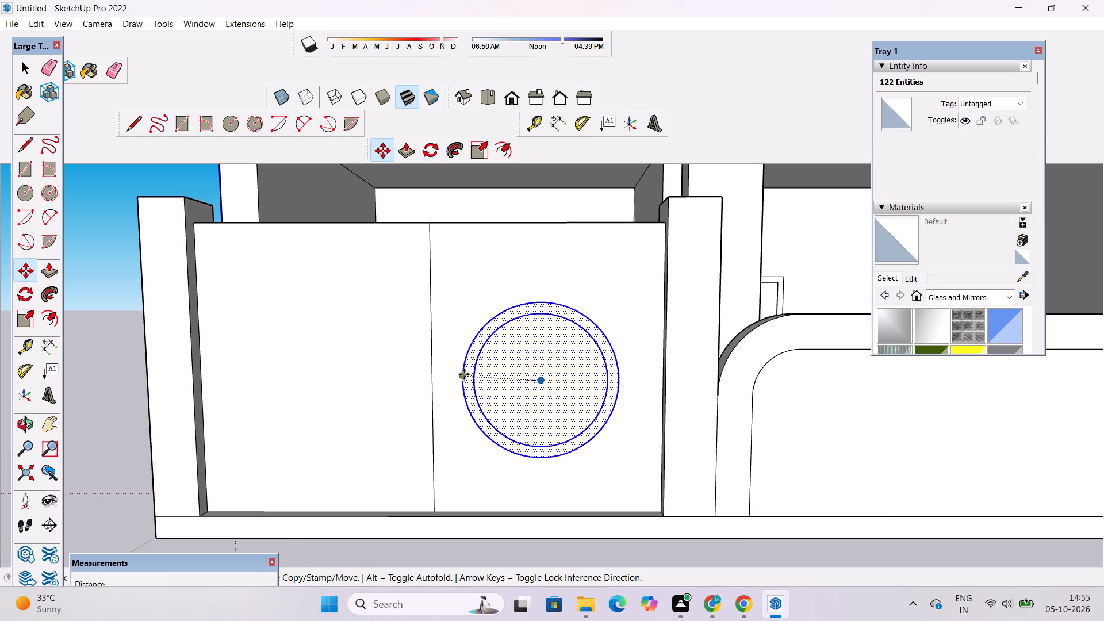
click(461, 376)
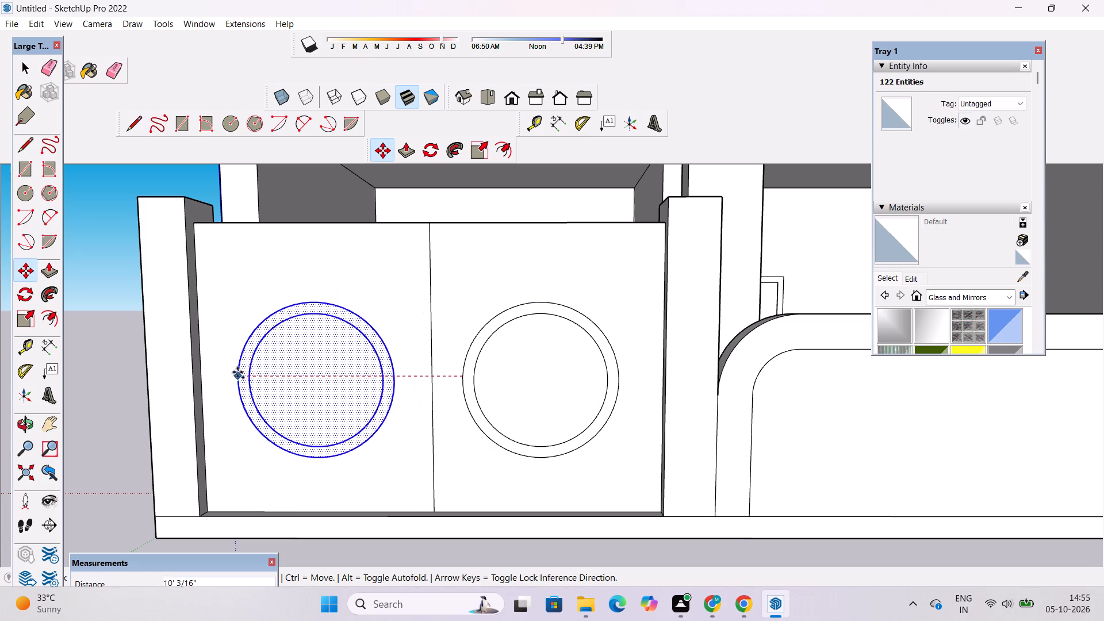
click(224, 374)
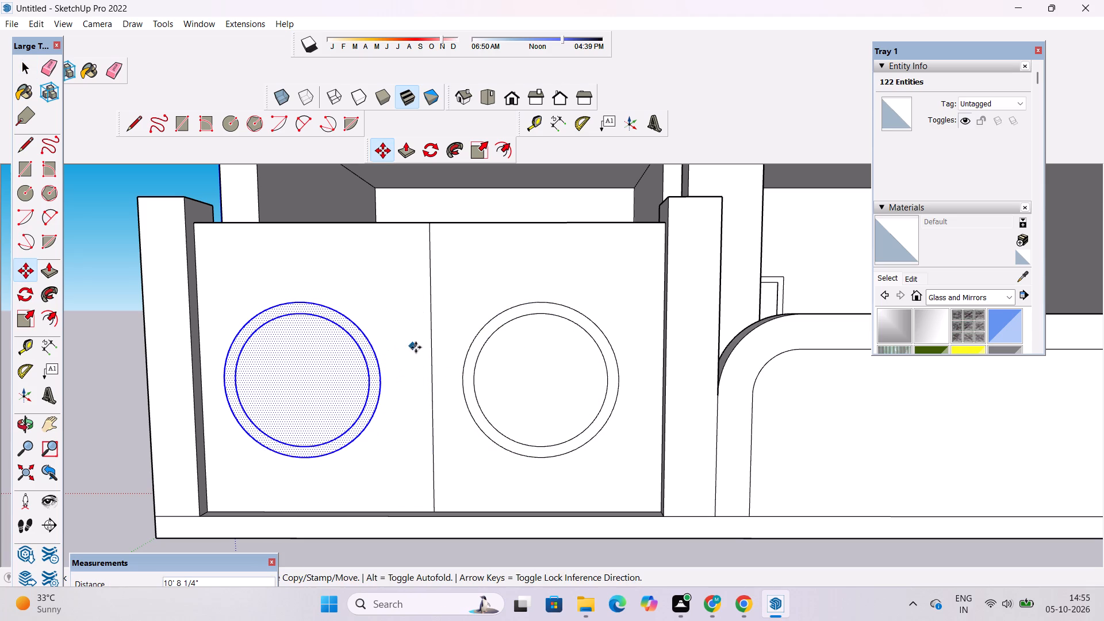
key(space)
Move the copied concentric circles slightly toward the gate's centre line to centre them on their leaf.
scroll(670, 359, down, 8)
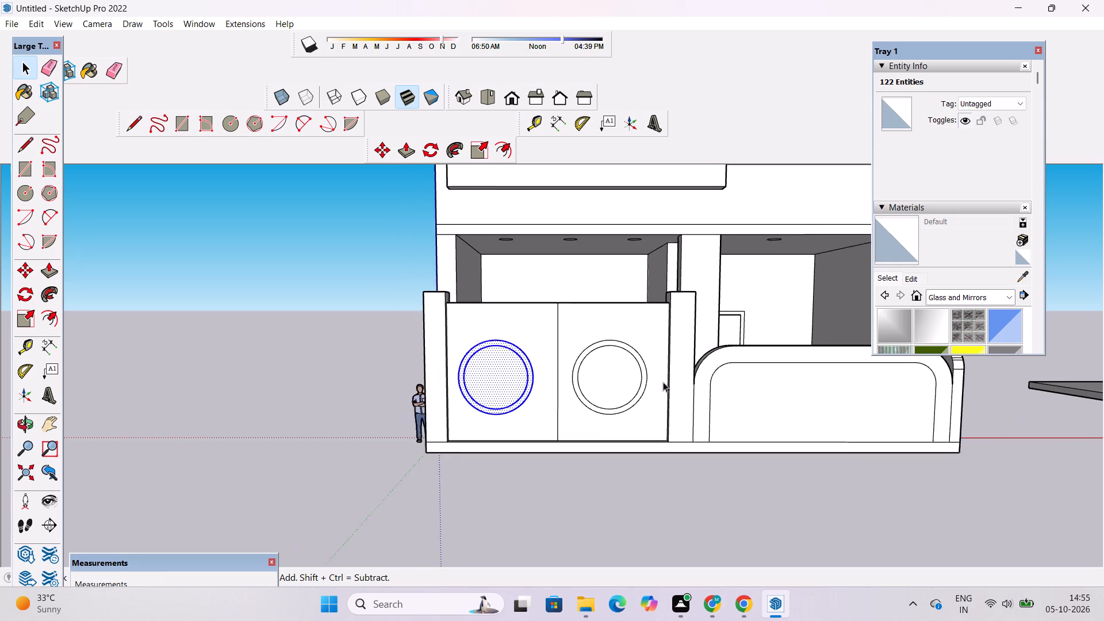
scroll(663, 382, down, 2)
scroll(592, 360, up, 5)
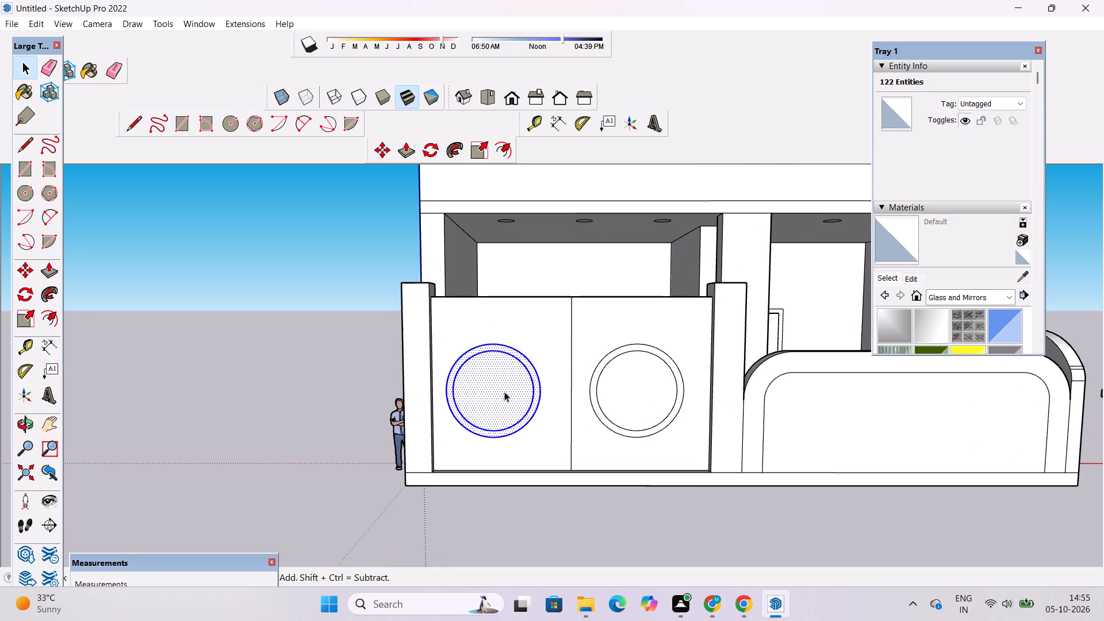
scroll(504, 392, up, 5)
key(m)
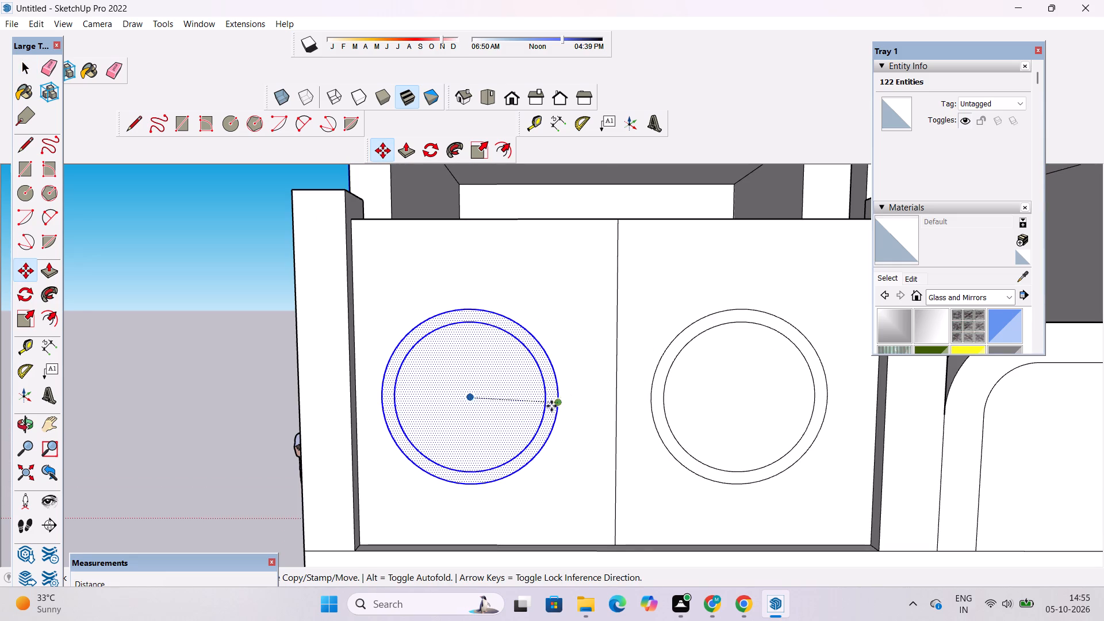
click(559, 395)
click(569, 392)
key(space)
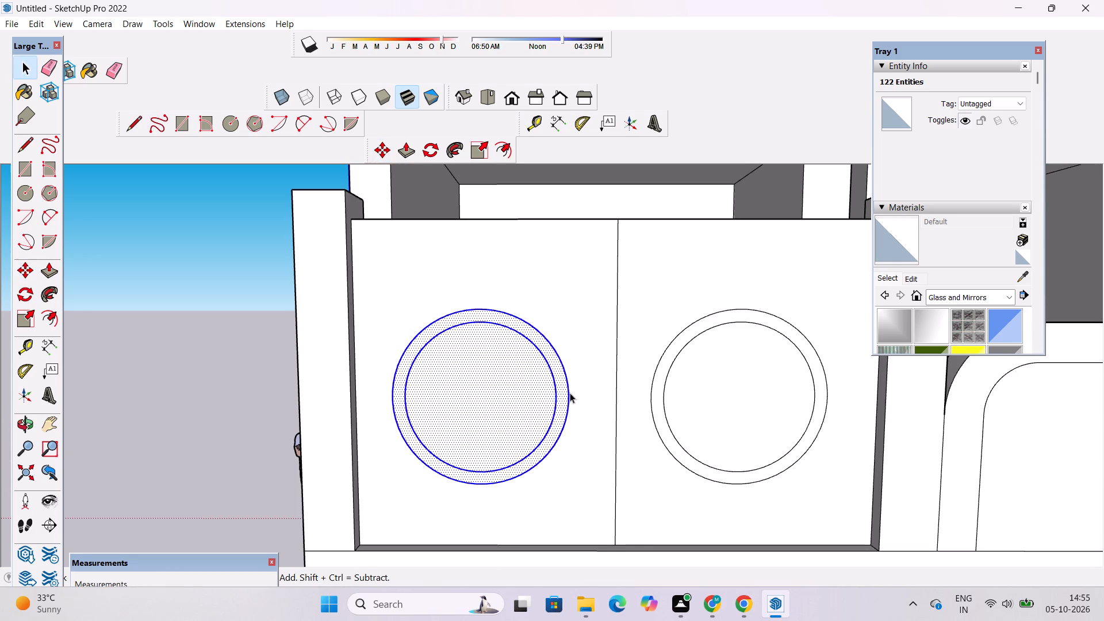
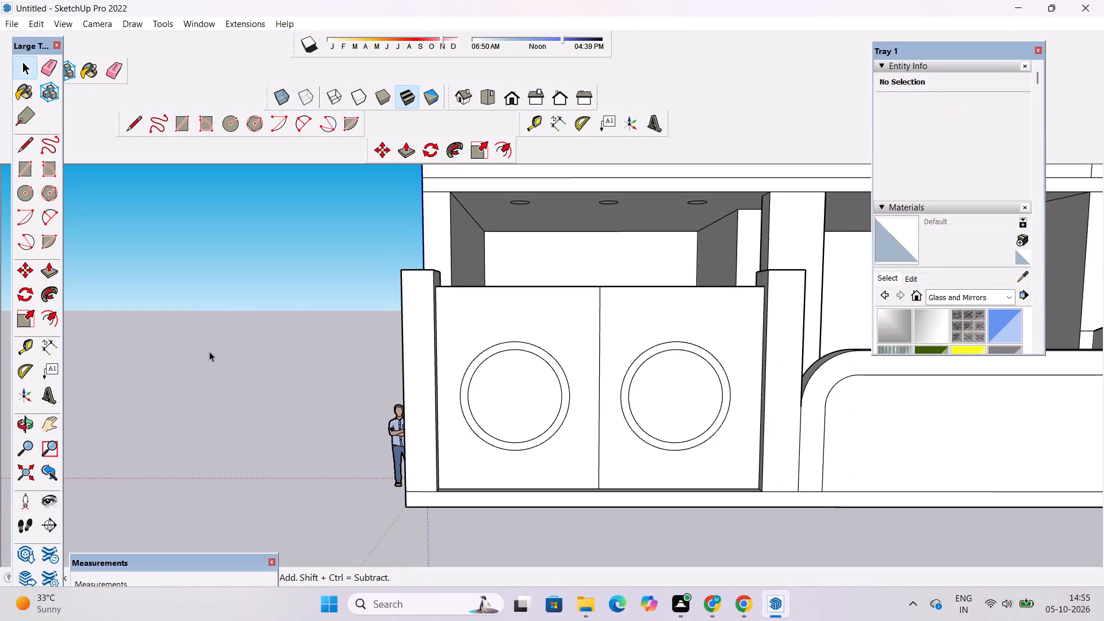
Draw a narrow vertical rectangle about 3' 5" tall from the top of the first gate leaf's outer circle up to the gate's top edge.
scroll(206, 354, down, 3)
scroll(444, 374, up, 3)
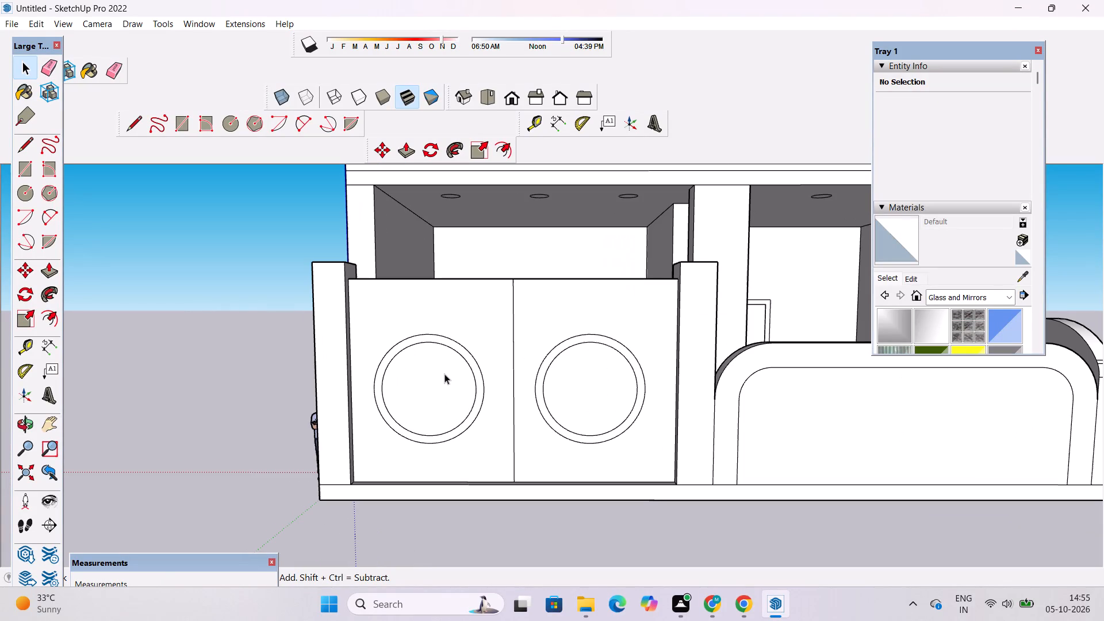
scroll(444, 371, up, 1)
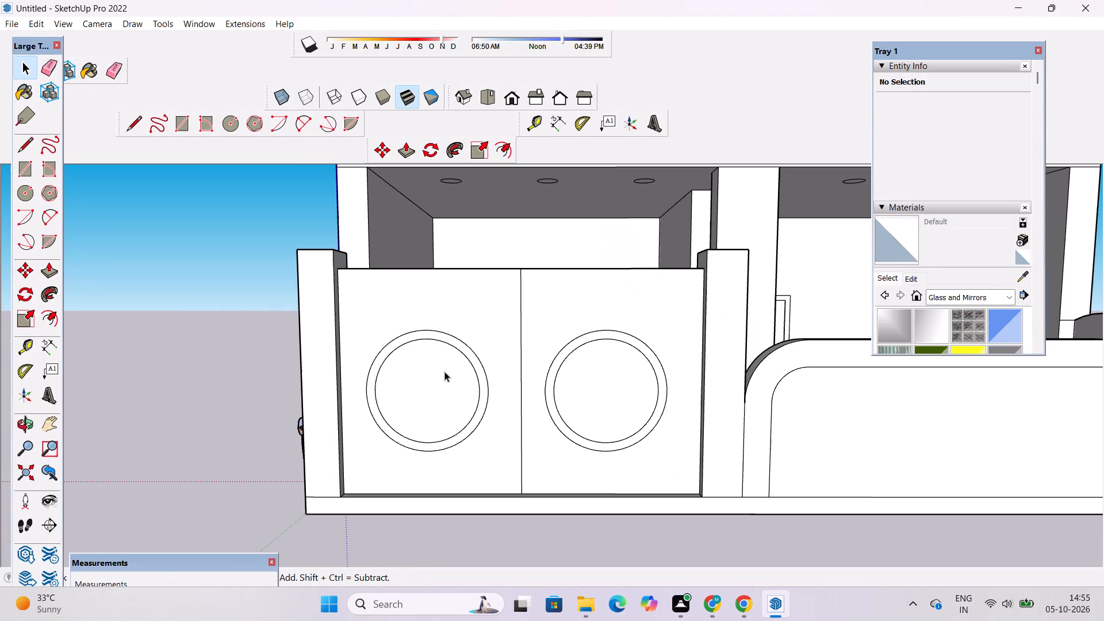
scroll(444, 371, down, 5)
scroll(453, 362, up, 5)
key(o)
drag(452, 362, 450, 405)
shift+drag(450, 411, 442, 393)
drag(436, 385, 455, 399)
shift+drag(428, 440, 436, 480)
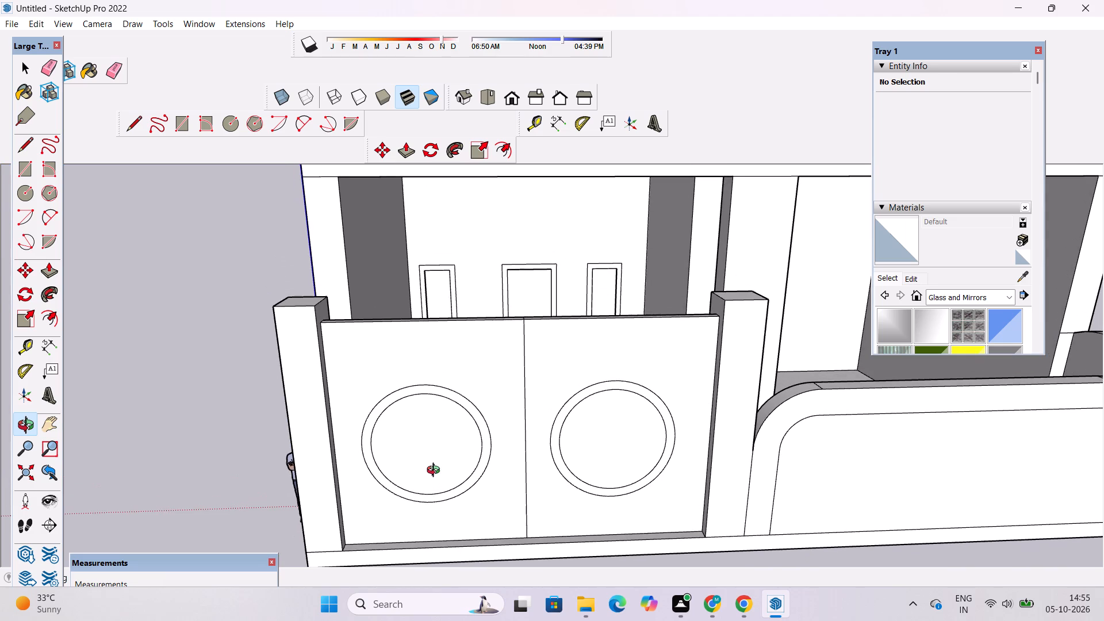
drag(432, 468, 432, 437)
shift+drag(432, 435, 443, 447)
drag(443, 447, 426, 417)
scroll(423, 410, up, 4)
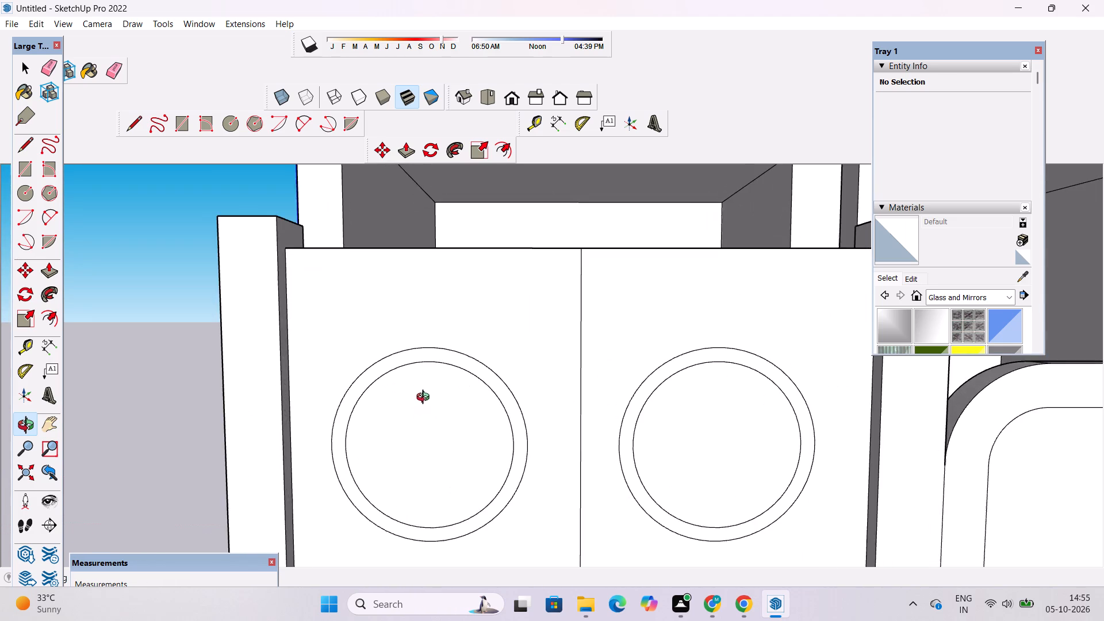
shift+drag(433, 386, 439, 402)
drag(439, 402, 443, 415)
key(r)
scroll(426, 405, up, 4)
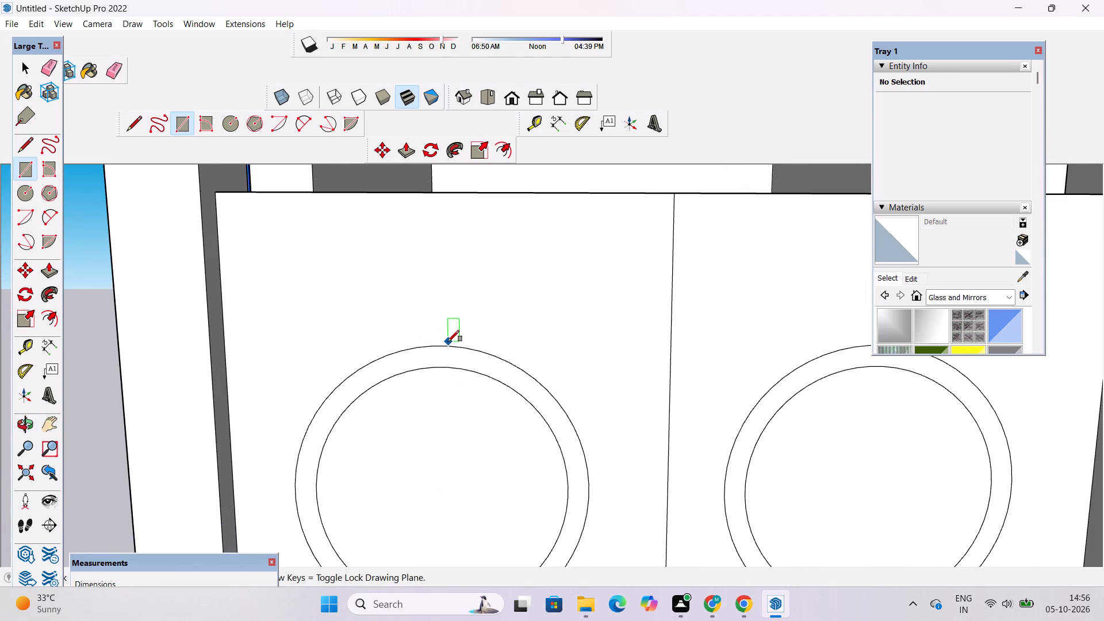
scroll(448, 342, down, 2)
scroll(448, 342, up, 3)
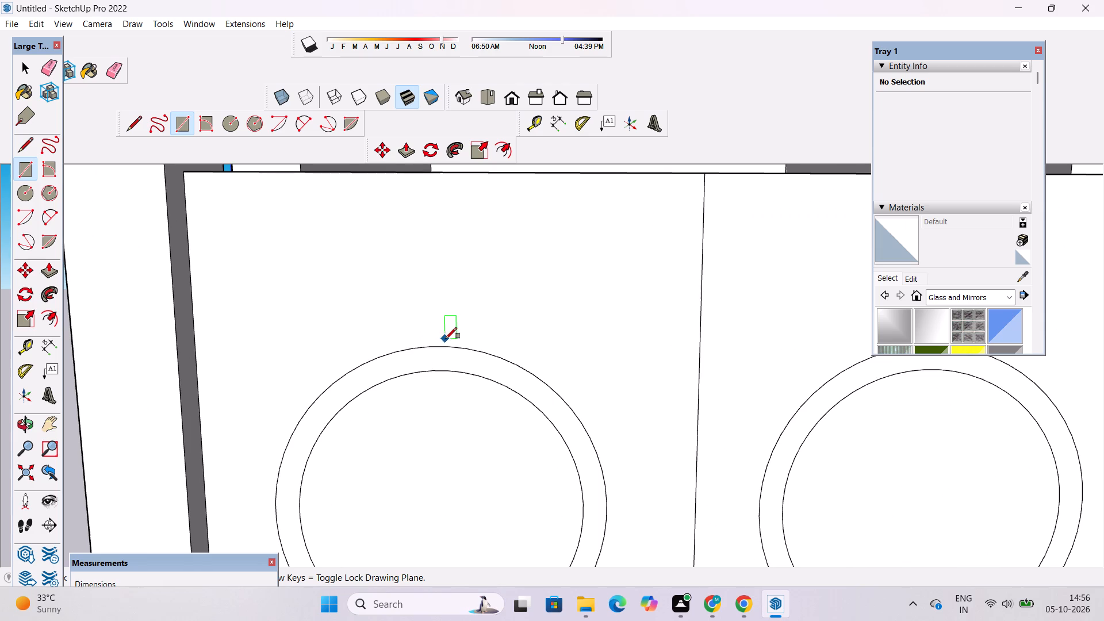
scroll(435, 343, up, 9)
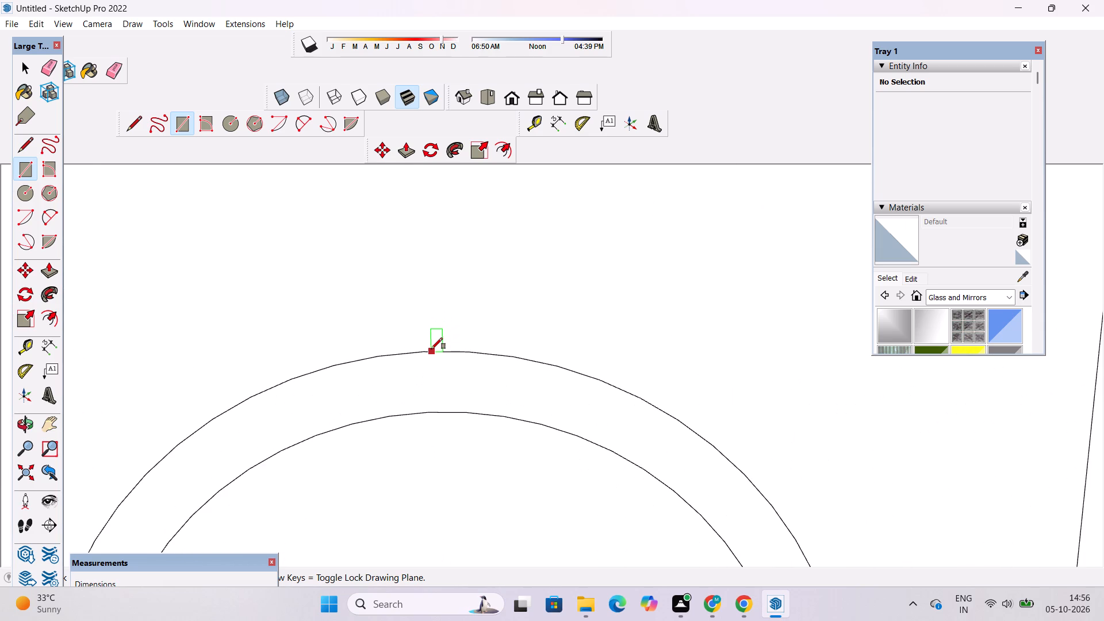
click(431, 349)
scroll(431, 349, down, 18)
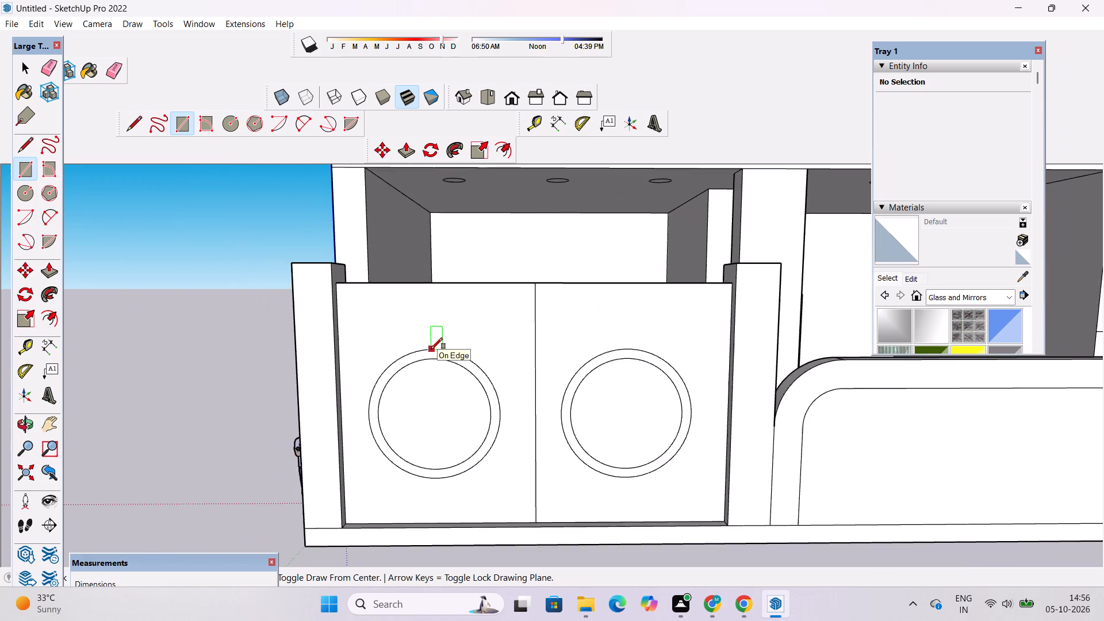
scroll(431, 349, down, 4)
scroll(431, 347, up, 4)
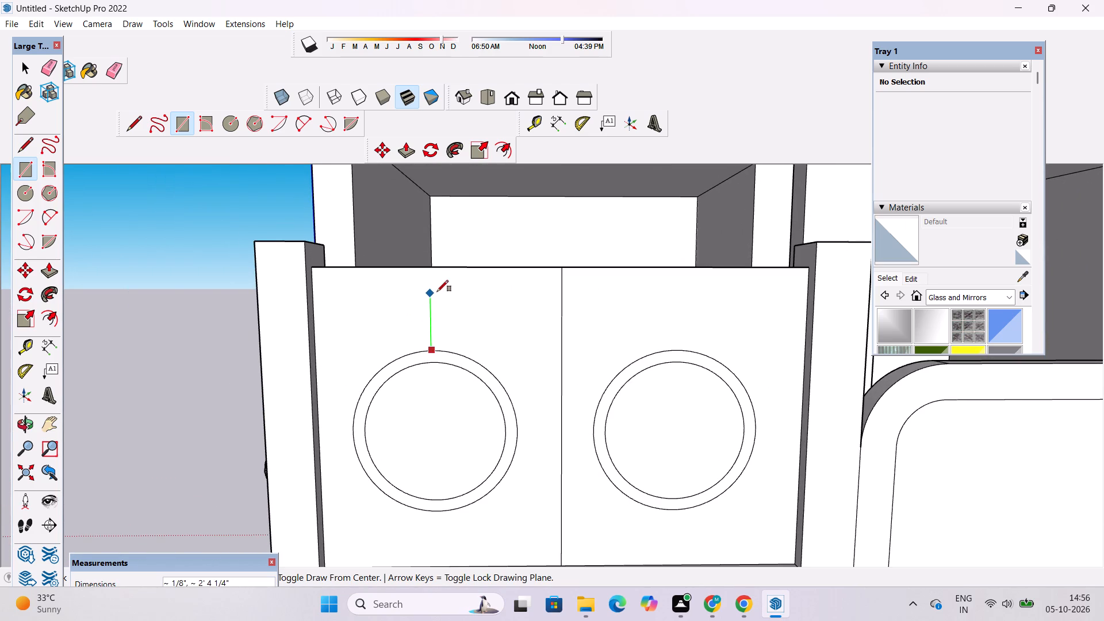
scroll(438, 271, up, 8)
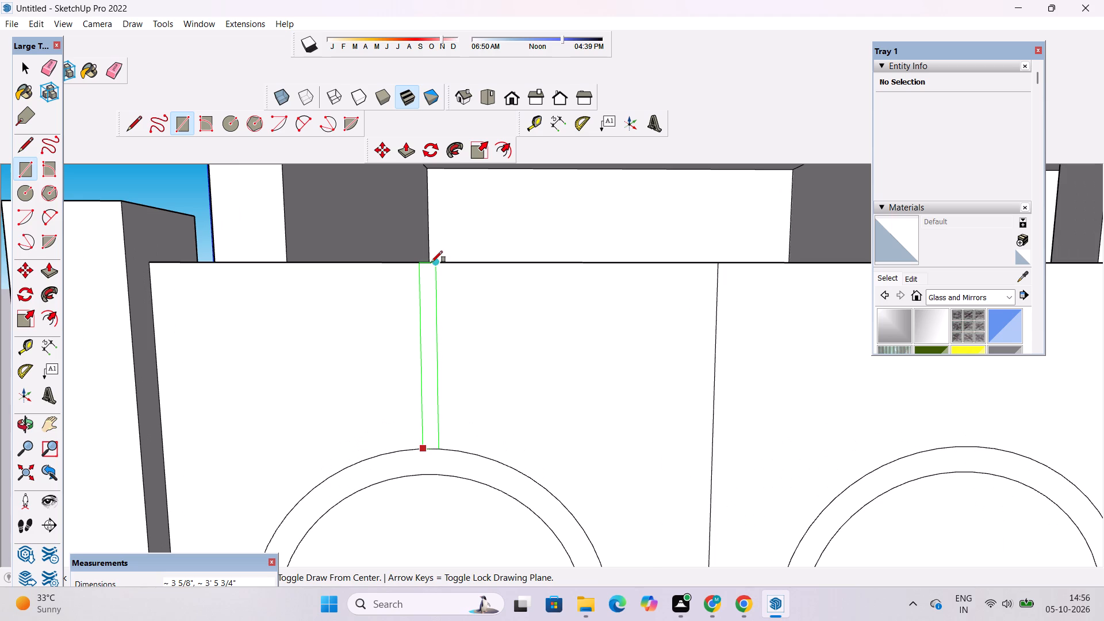
click(432, 266)
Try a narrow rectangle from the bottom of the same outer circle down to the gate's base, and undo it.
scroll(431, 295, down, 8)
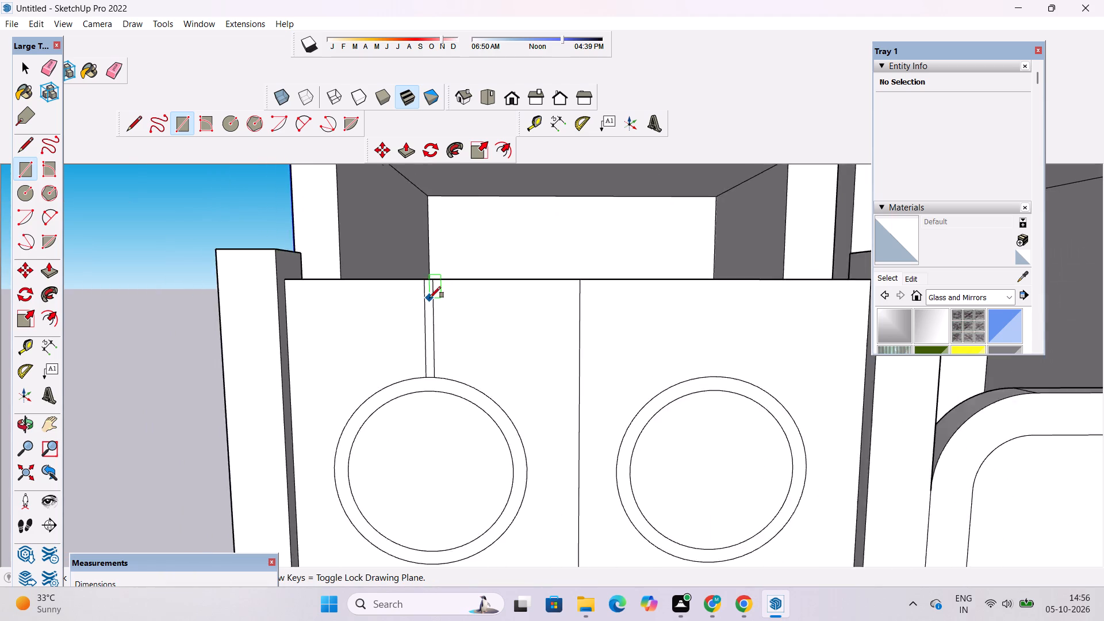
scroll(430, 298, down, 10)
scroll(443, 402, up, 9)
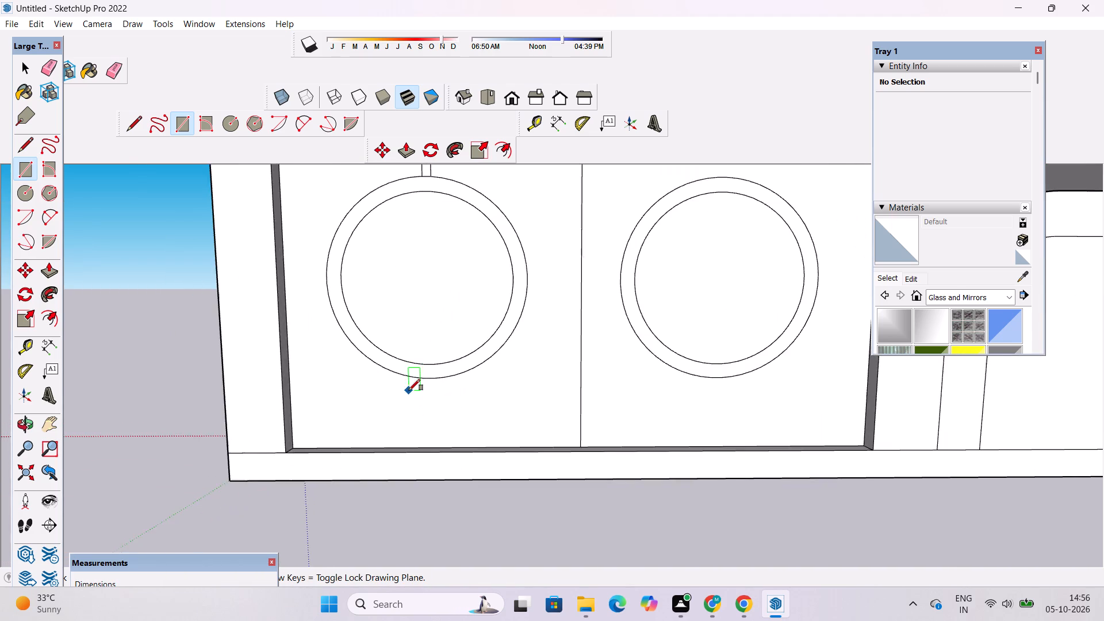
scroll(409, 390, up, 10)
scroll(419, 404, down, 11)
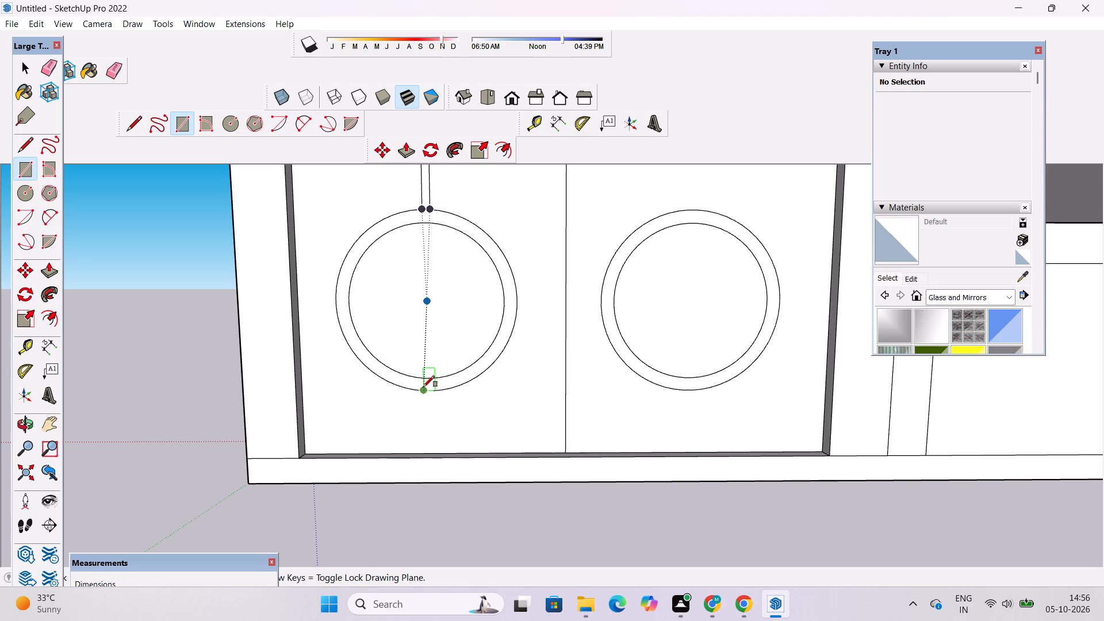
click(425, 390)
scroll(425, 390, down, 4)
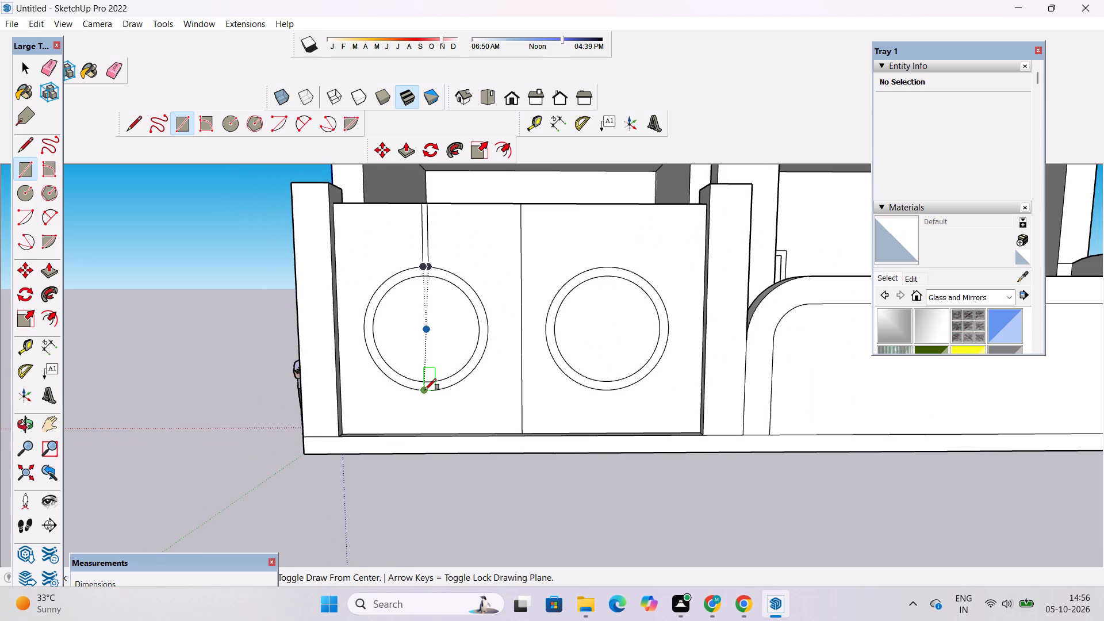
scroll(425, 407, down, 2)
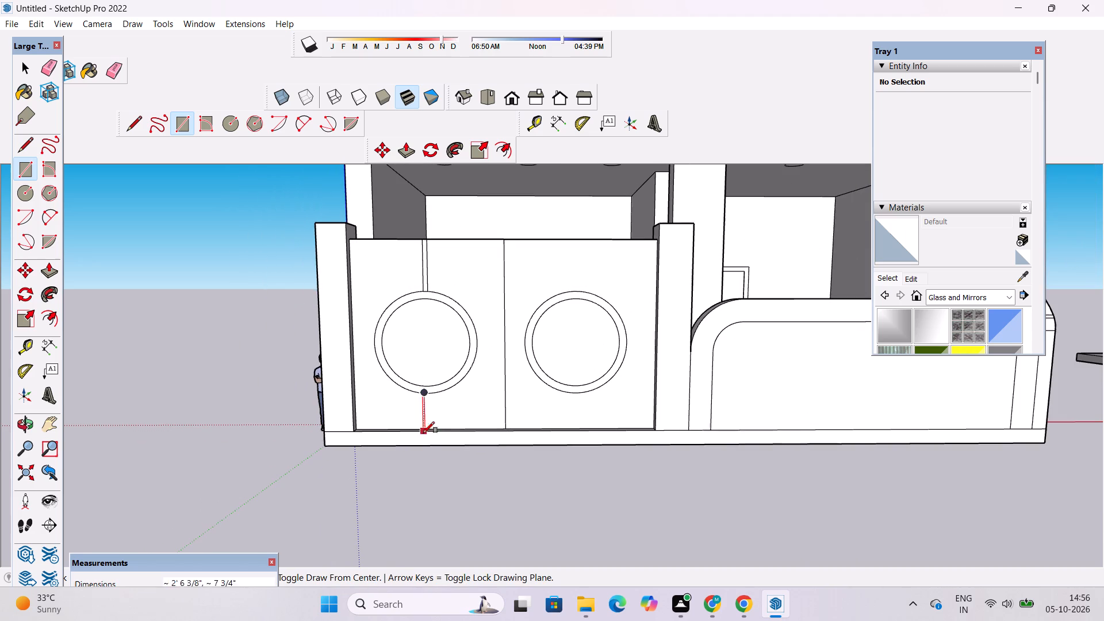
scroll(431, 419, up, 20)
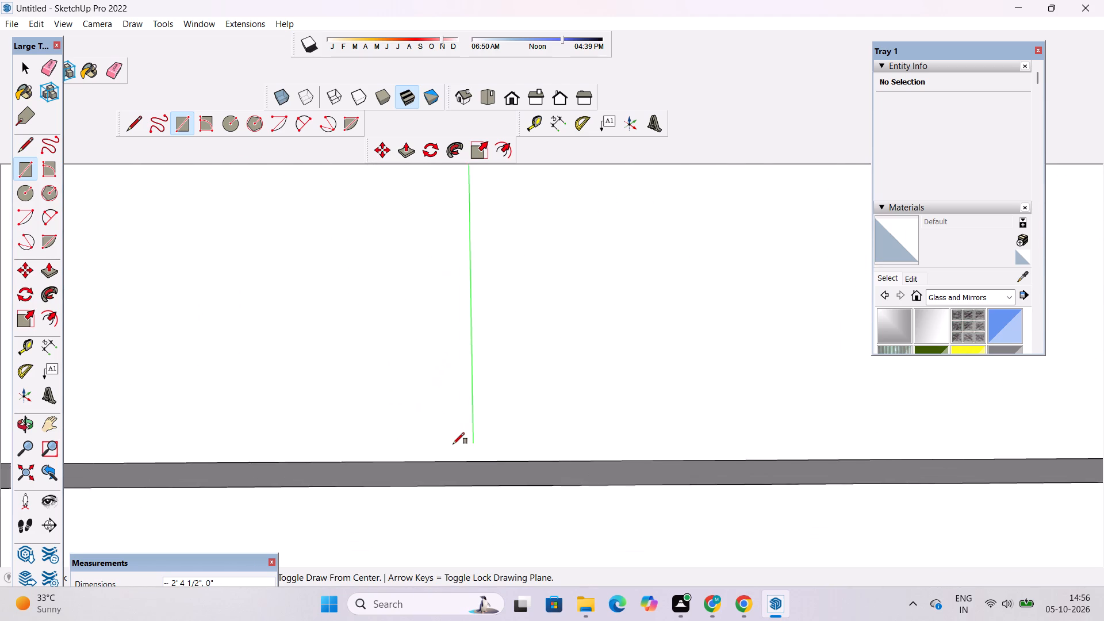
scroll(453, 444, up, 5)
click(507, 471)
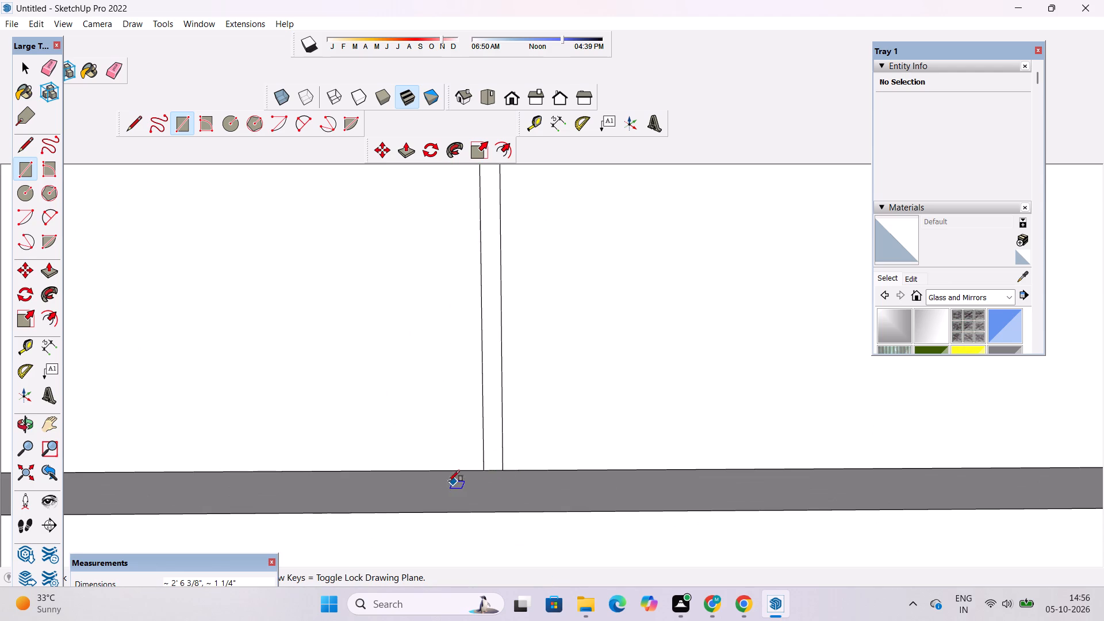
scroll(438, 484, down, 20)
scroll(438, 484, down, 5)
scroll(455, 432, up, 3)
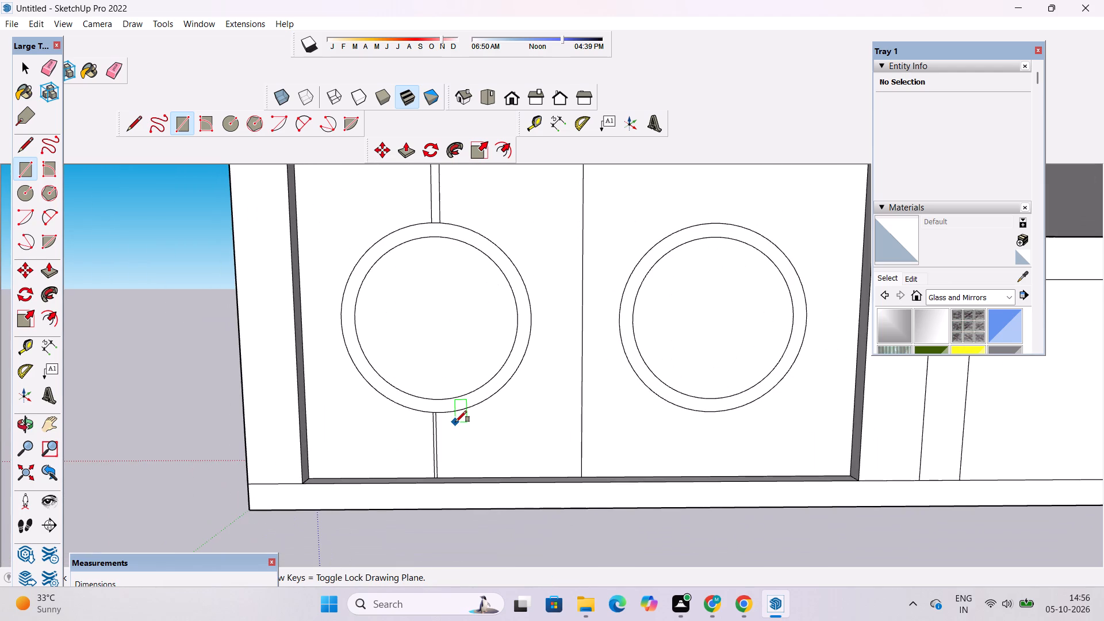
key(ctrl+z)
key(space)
Copy the narrow strip's face and edges about 14' 10 1/2" away to the empty space beside the gate.
scroll(457, 416, down, 3)
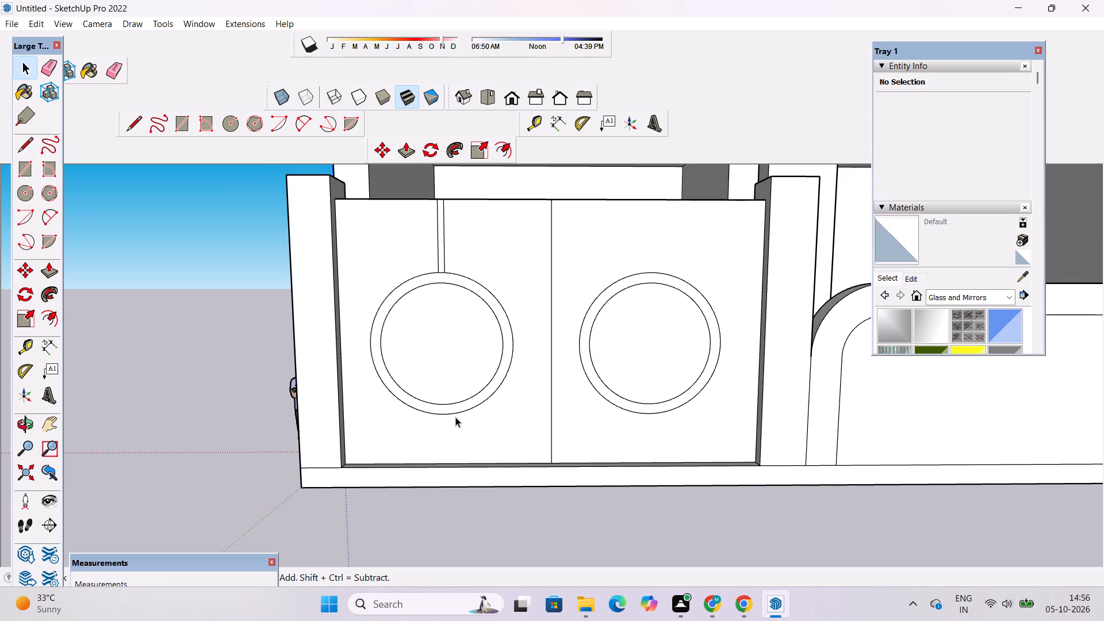
scroll(455, 417, up, 1)
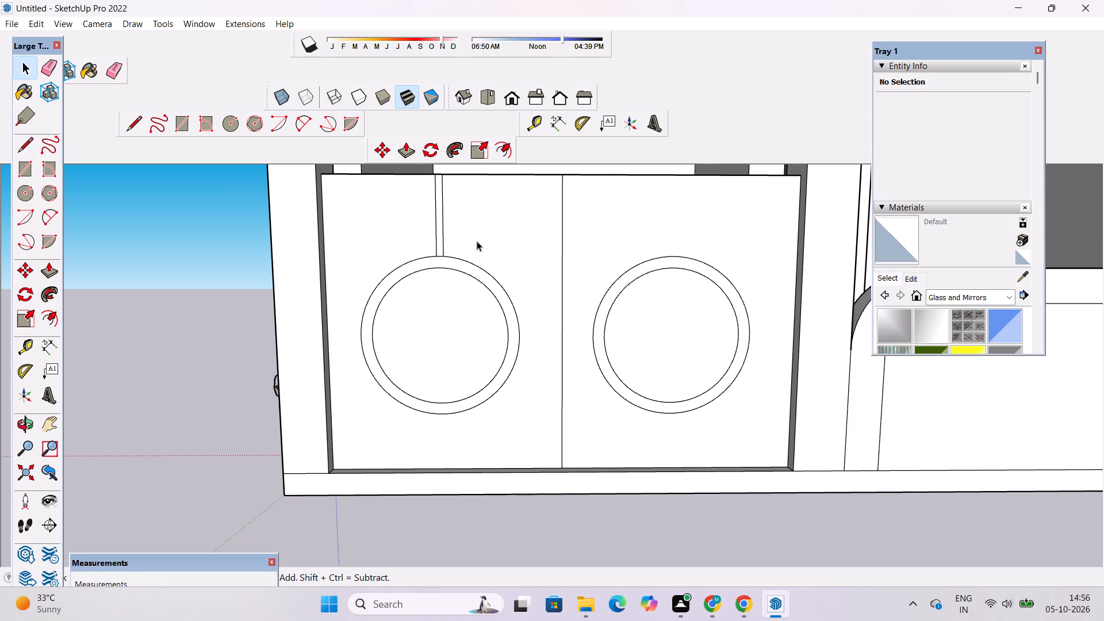
scroll(363, 424, up, 3)
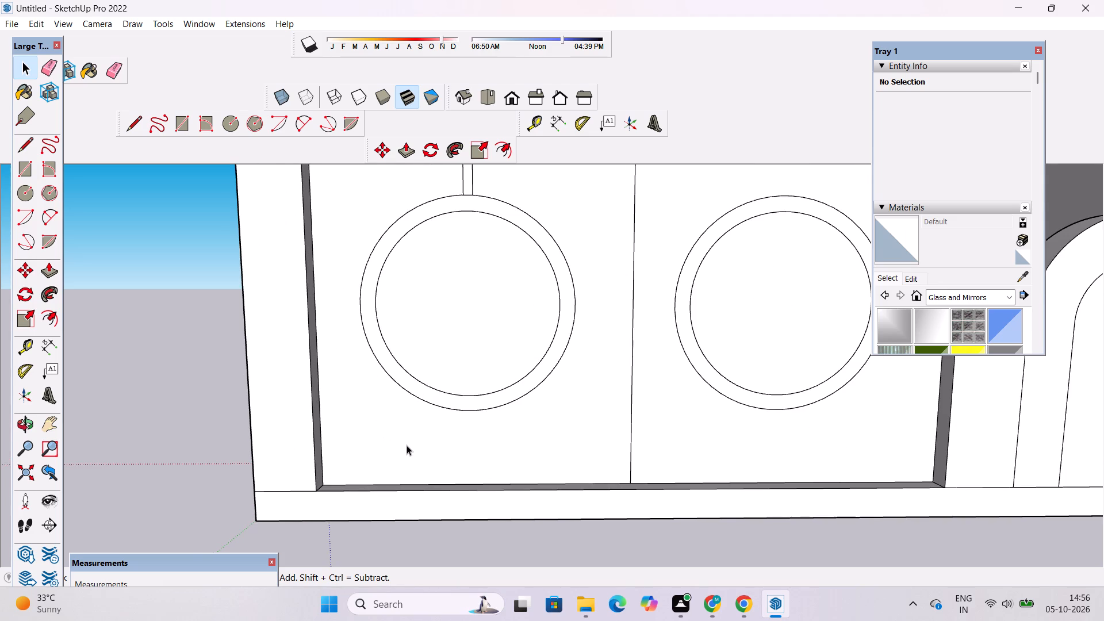
scroll(407, 445, down, 3)
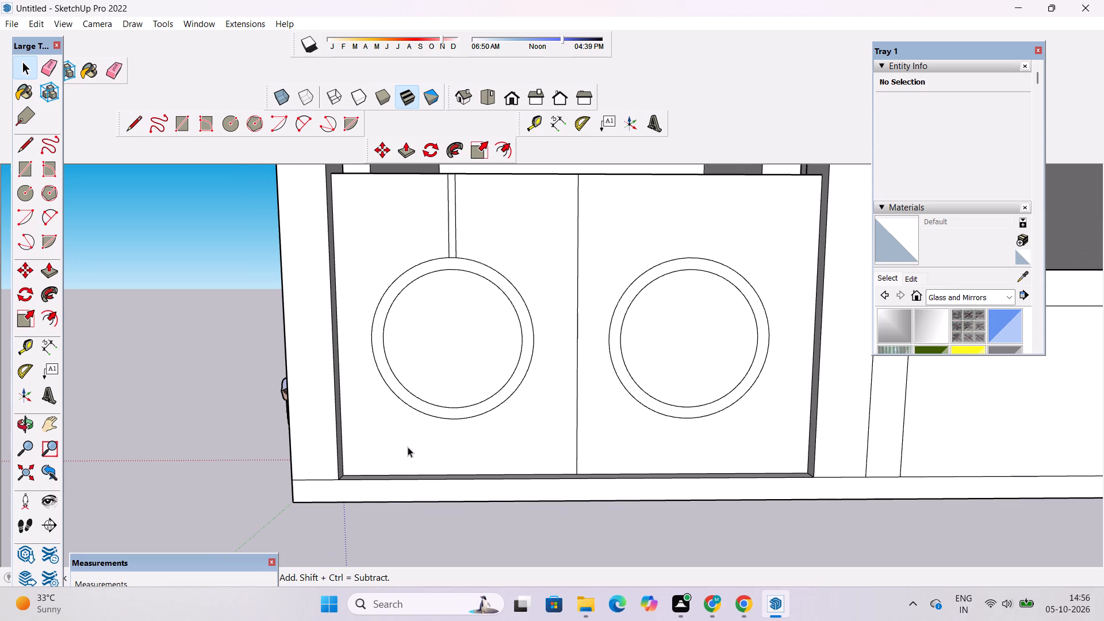
scroll(419, 407, down, 4)
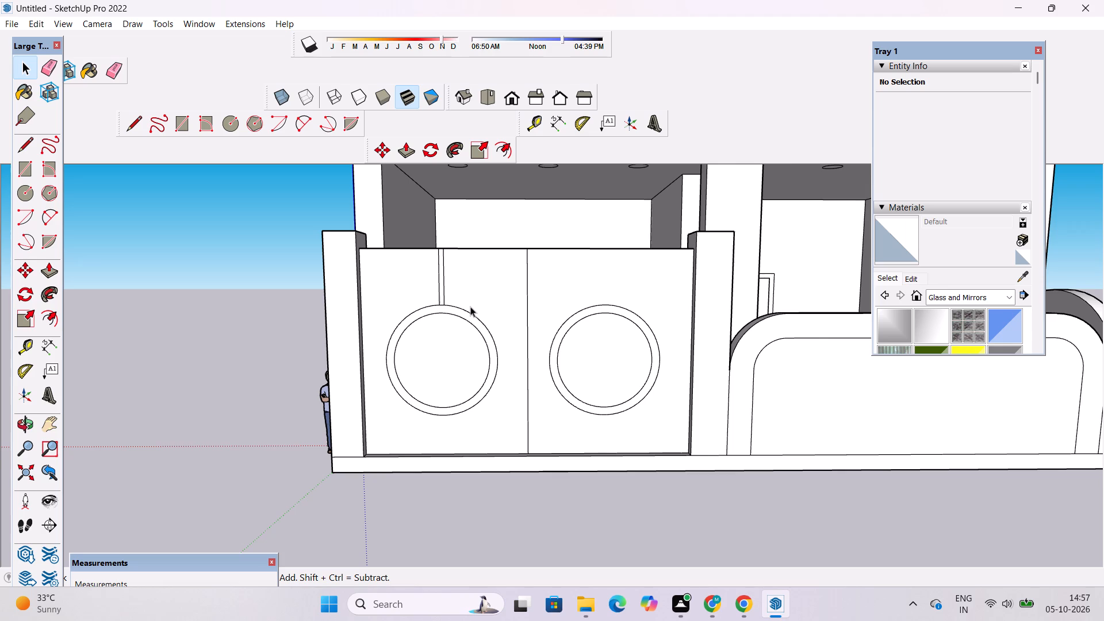
scroll(470, 306, up, 5)
scroll(470, 307, down, 4)
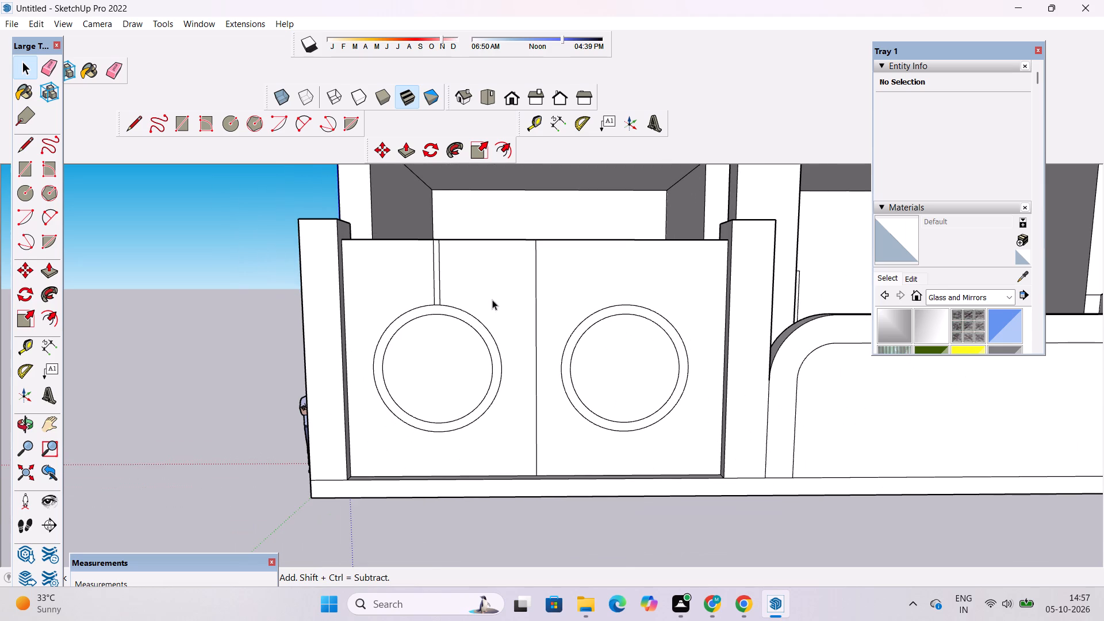
scroll(453, 304, up, 9)
double_click(407, 252)
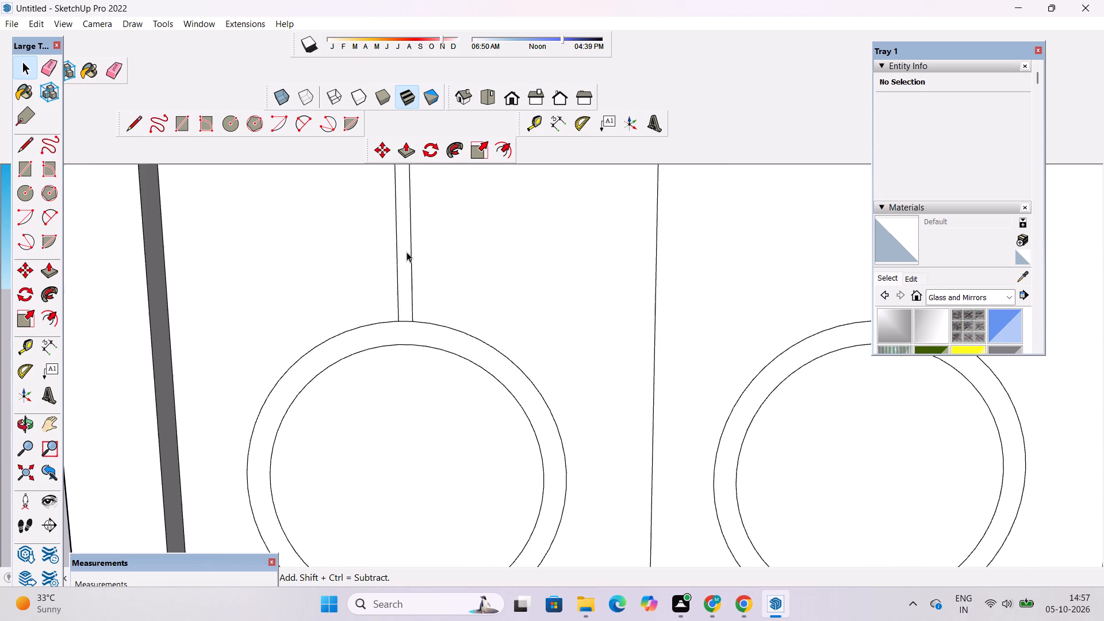
scroll(405, 256, down, 10)
key(m)
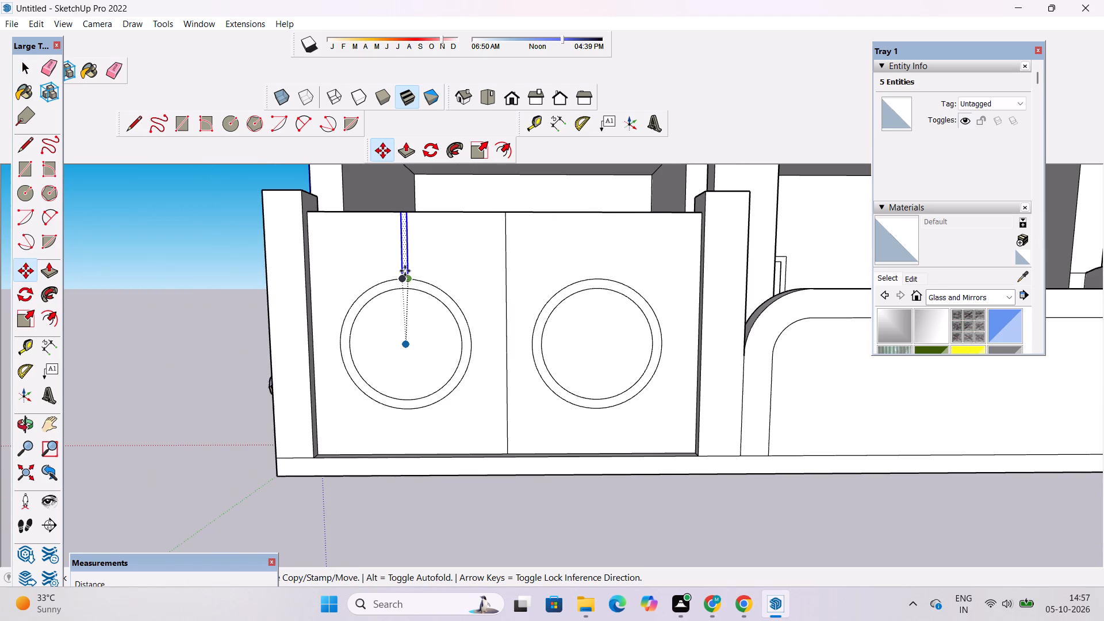
scroll(404, 281, up, 12)
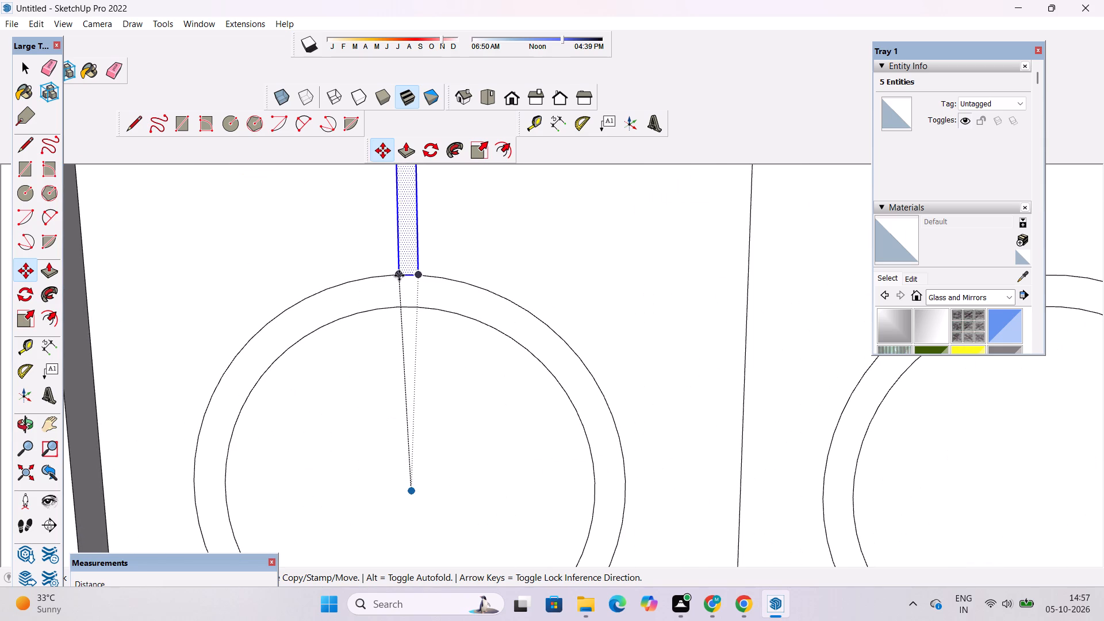
click(399, 275)
scroll(402, 287, down, 13)
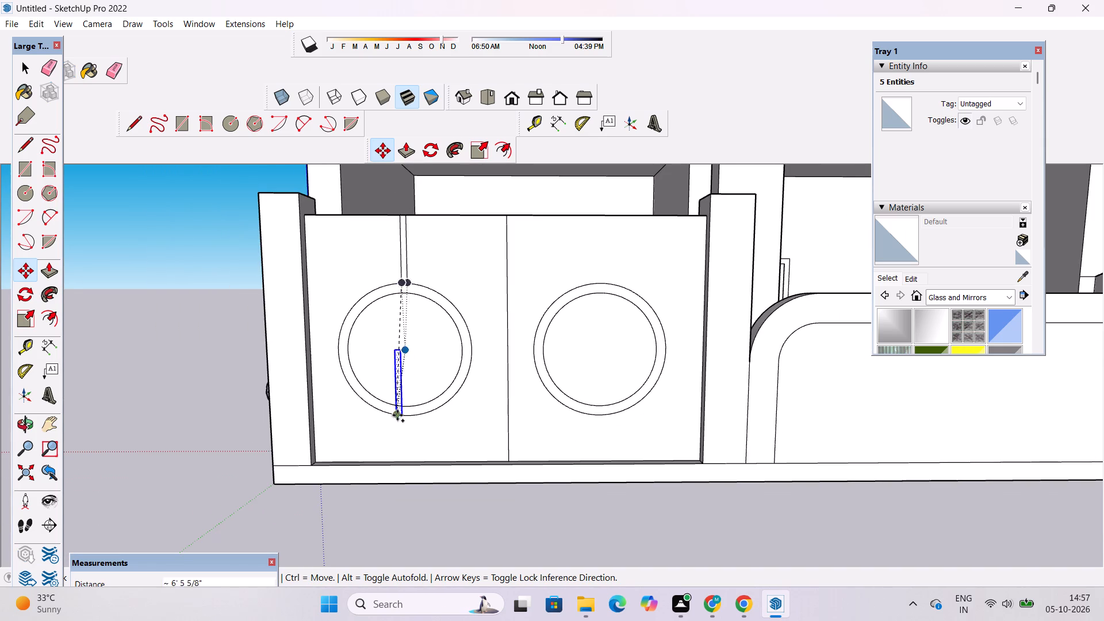
scroll(396, 420, up, 3)
click(147, 500)
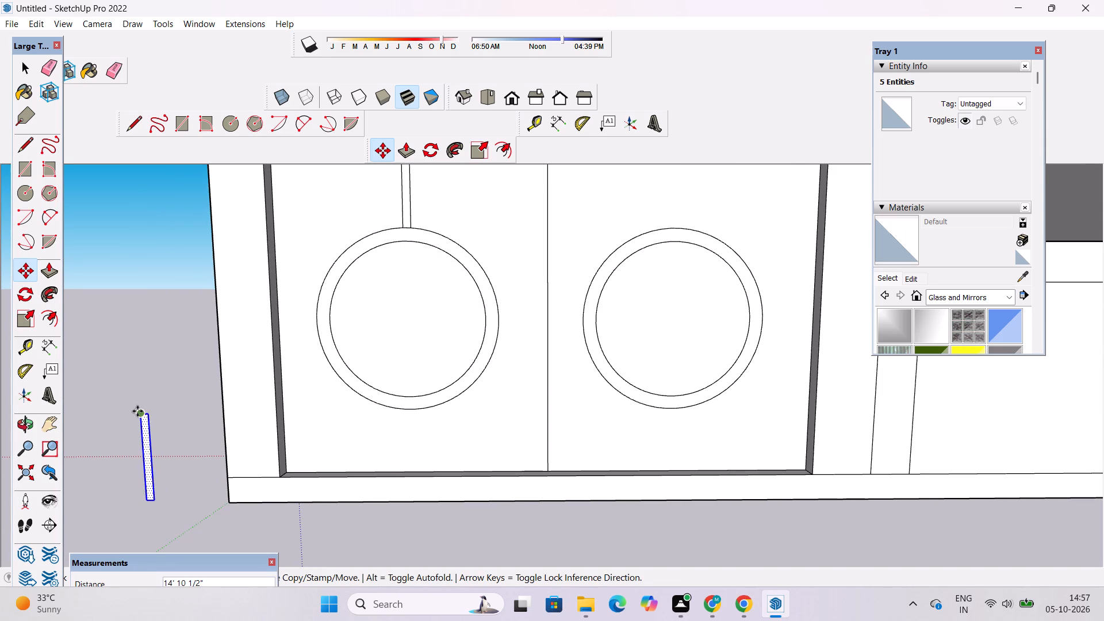
Move the copied strip about 10' 3 1/2" onto the gate leaf so its upper end meets the bottom of the outer circle.
click(137, 411)
scroll(392, 401, up, 3)
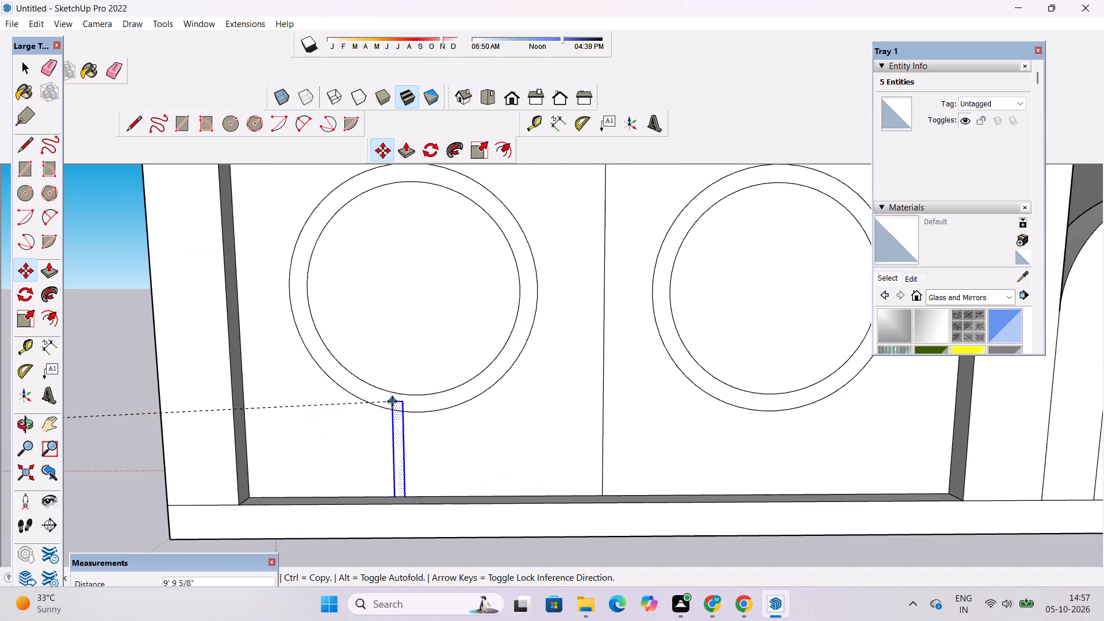
click(413, 416)
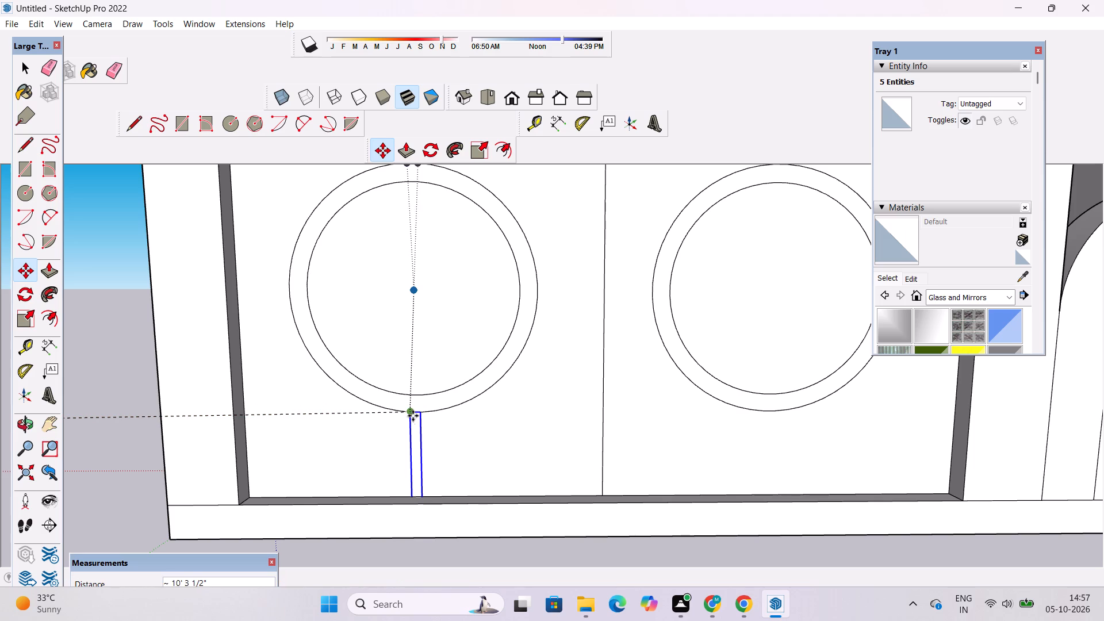
key(space)
Examine the gate leaf's circles and the strips above and below them from several angles and distances.
text(o)
scroll(478, 401, down, 7)
drag(499, 489, 472, 248)
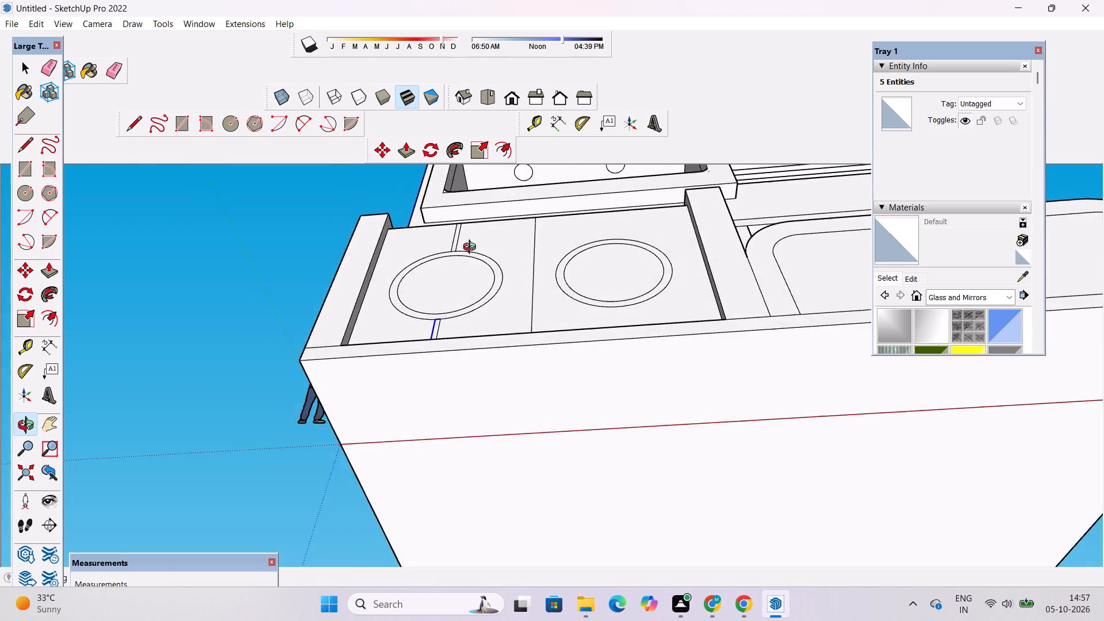
drag(472, 286, 526, 507)
drag(522, 498, 479, 398)
key(space)
shift+drag(496, 442, 465, 310)
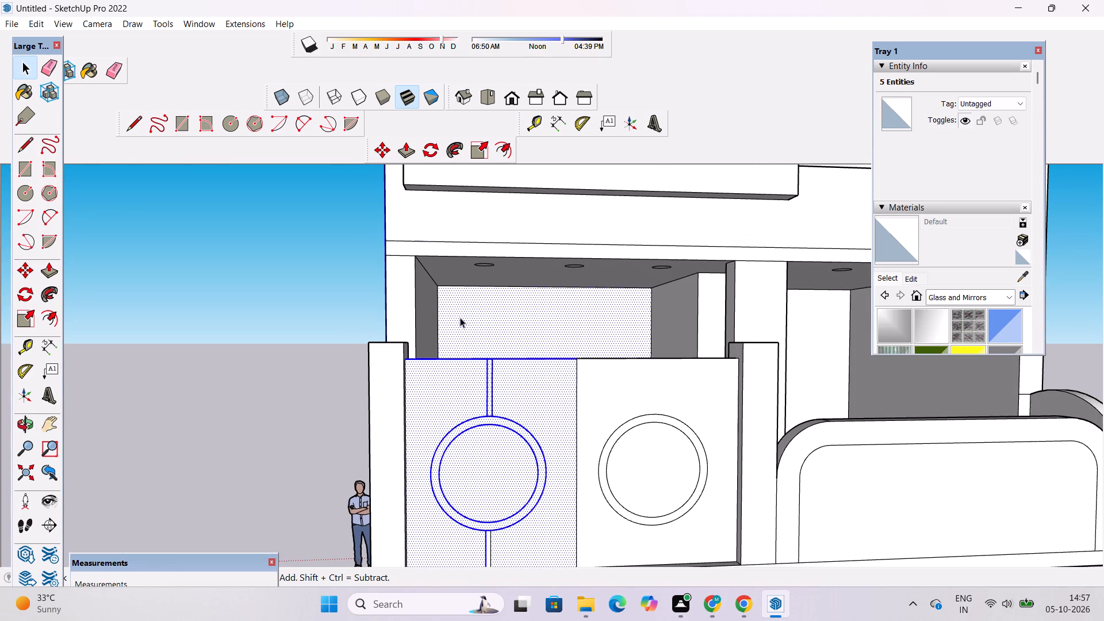
scroll(452, 324, down, 5)
key(o)
shift+drag(500, 401, 426, 306)
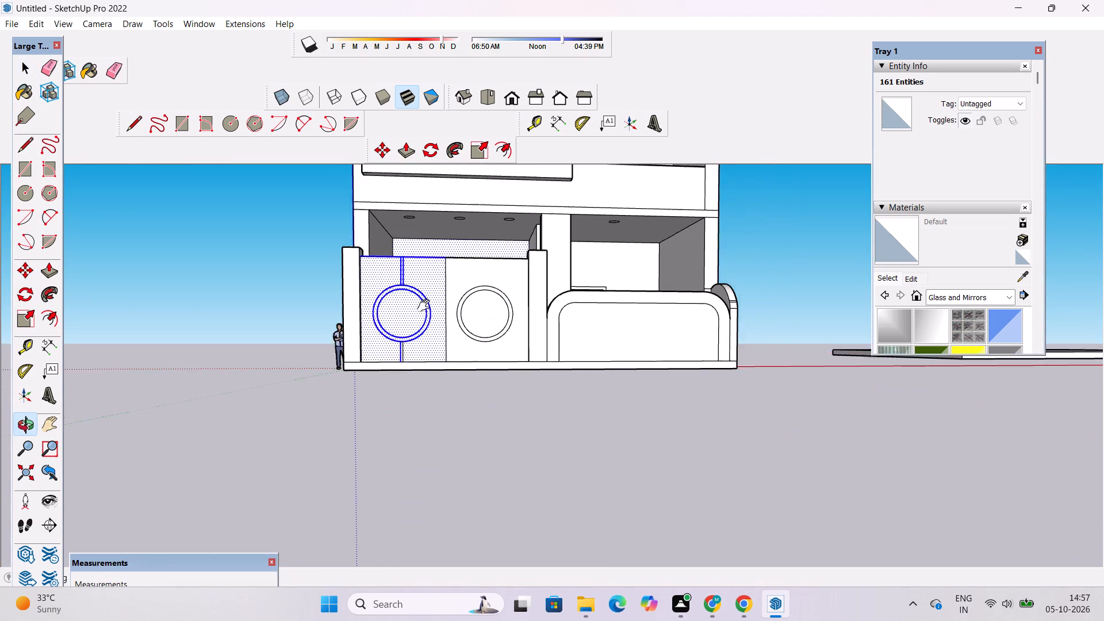
shift+drag(426, 306, 425, 305)
key(space)
click(231, 323)
scroll(322, 269, up, 4)
scroll(327, 269, down, 3)
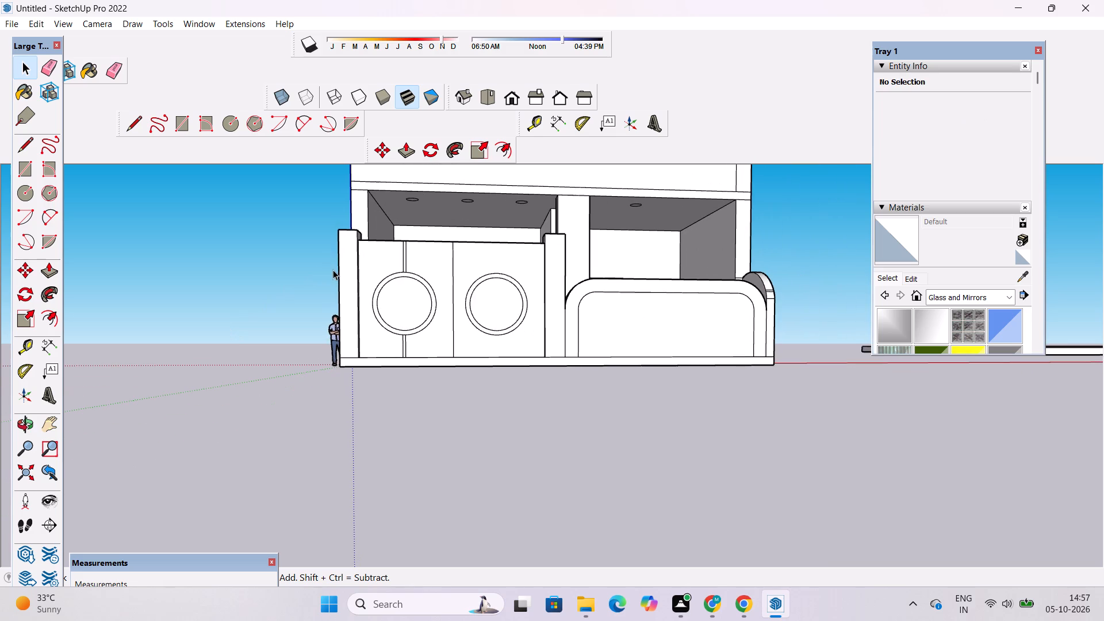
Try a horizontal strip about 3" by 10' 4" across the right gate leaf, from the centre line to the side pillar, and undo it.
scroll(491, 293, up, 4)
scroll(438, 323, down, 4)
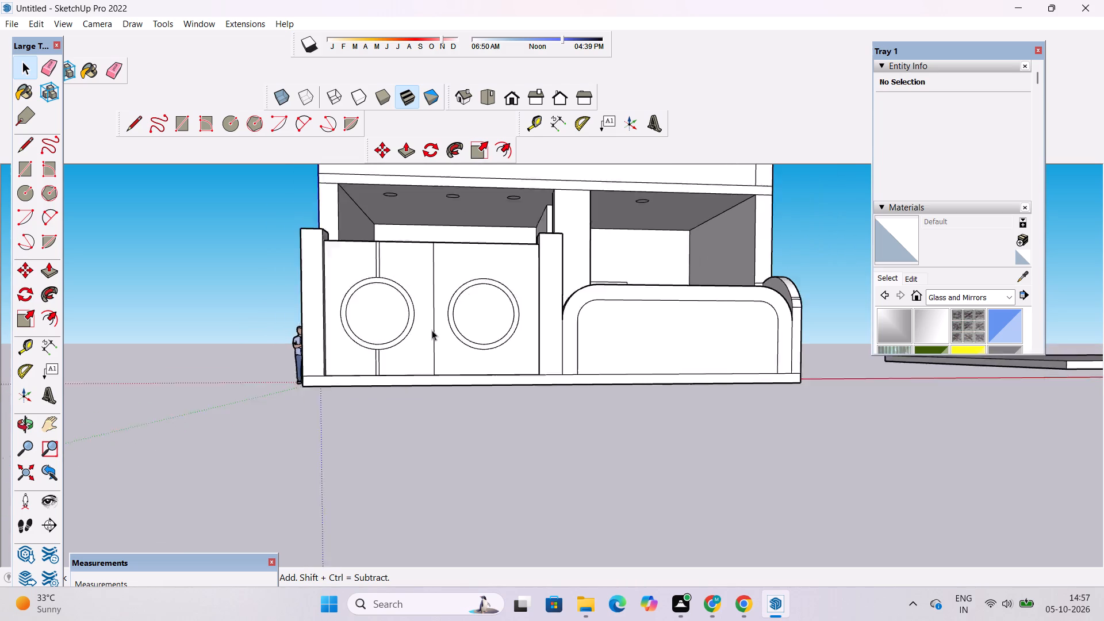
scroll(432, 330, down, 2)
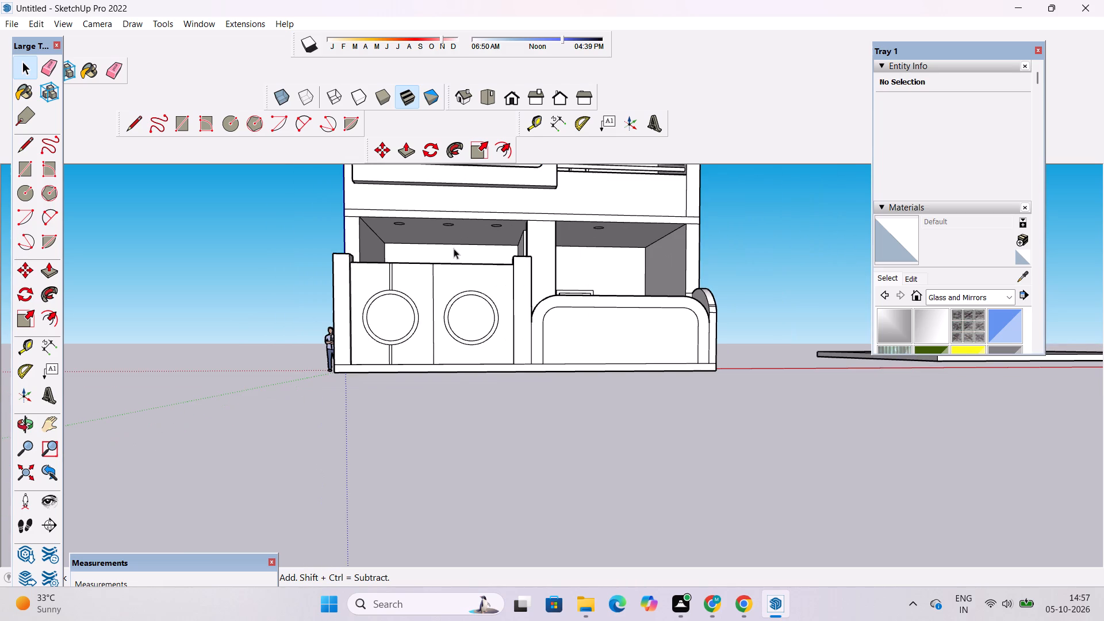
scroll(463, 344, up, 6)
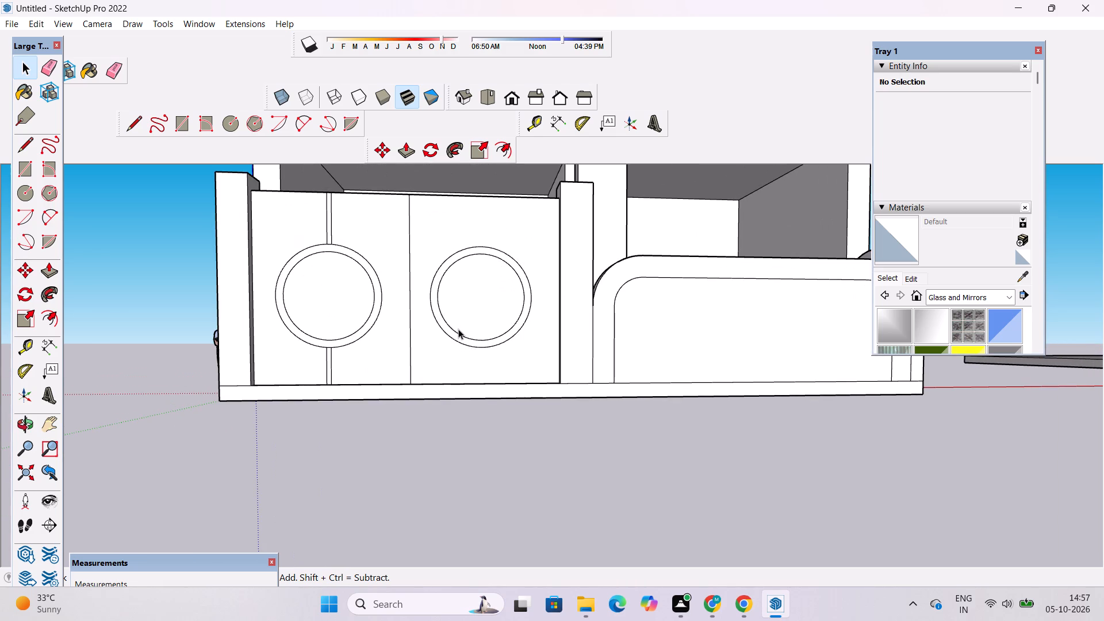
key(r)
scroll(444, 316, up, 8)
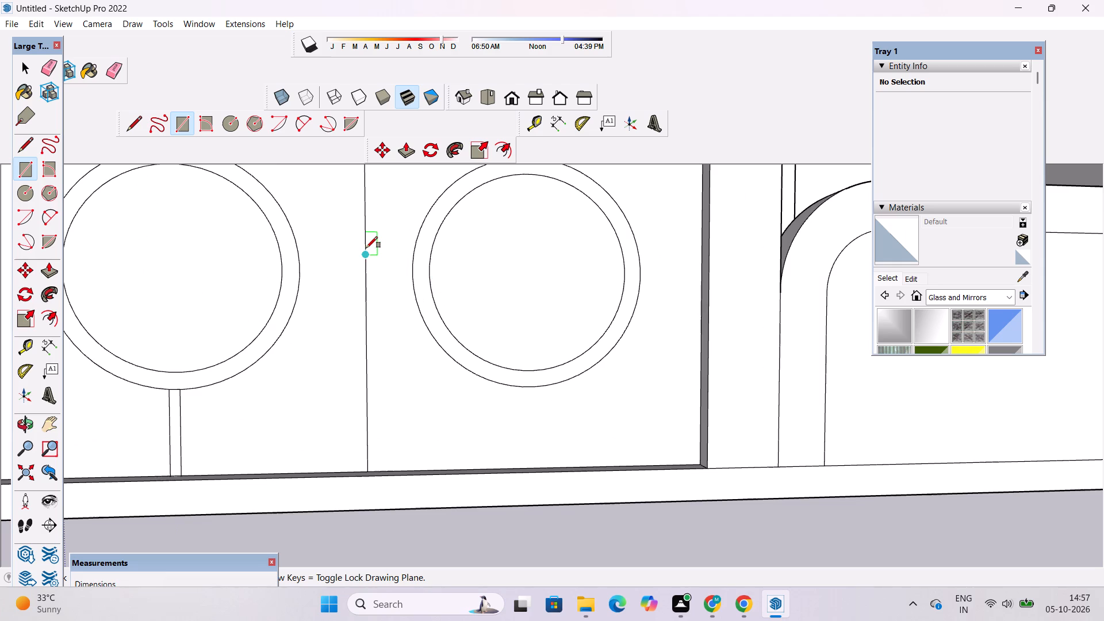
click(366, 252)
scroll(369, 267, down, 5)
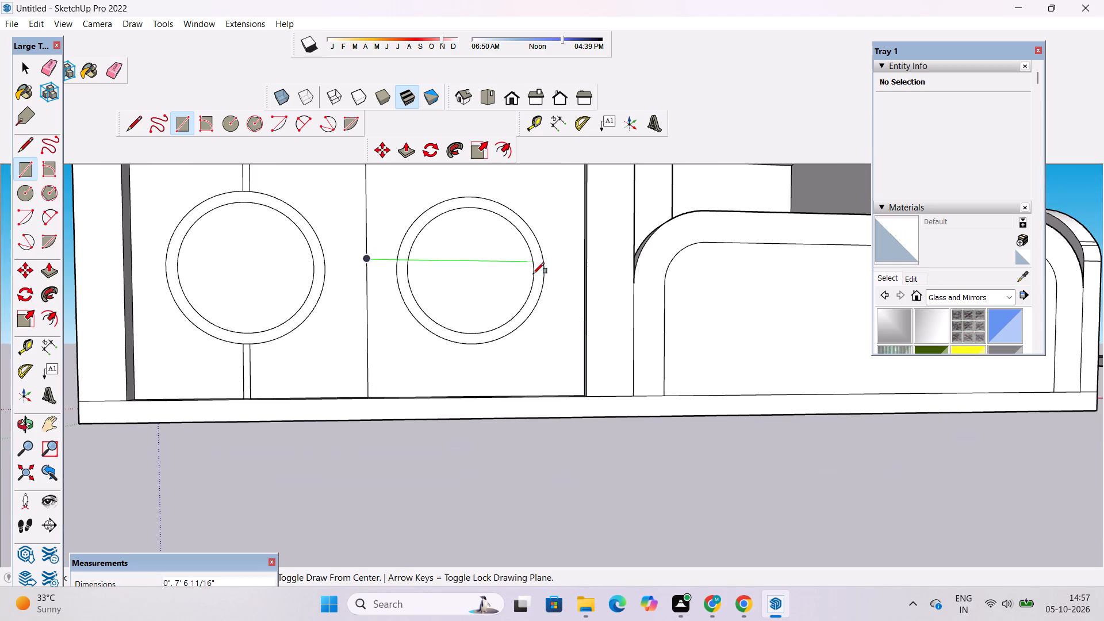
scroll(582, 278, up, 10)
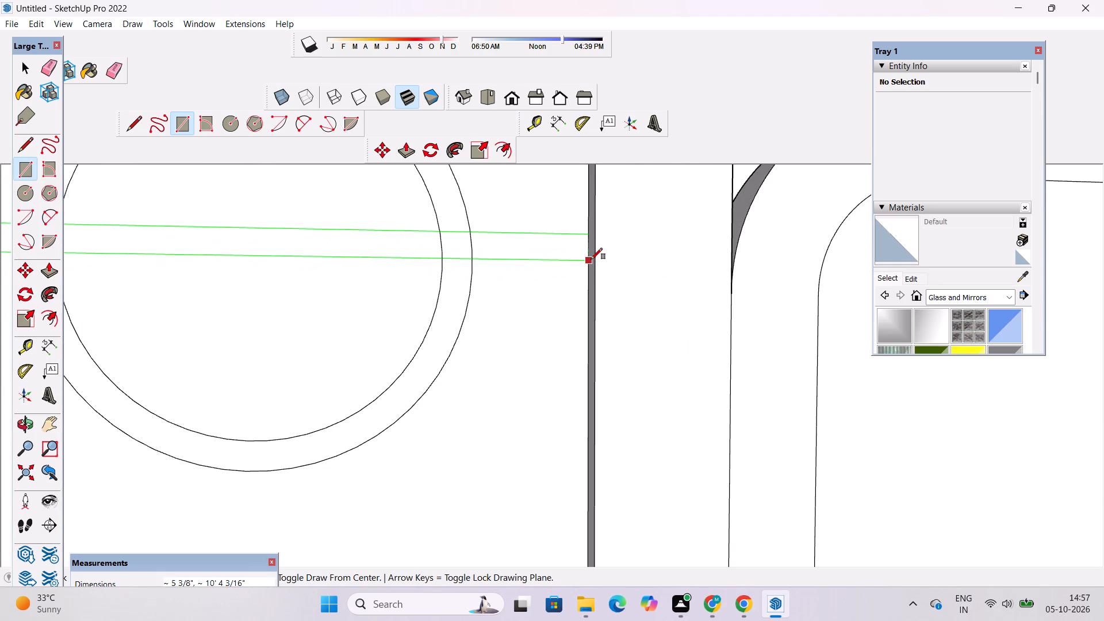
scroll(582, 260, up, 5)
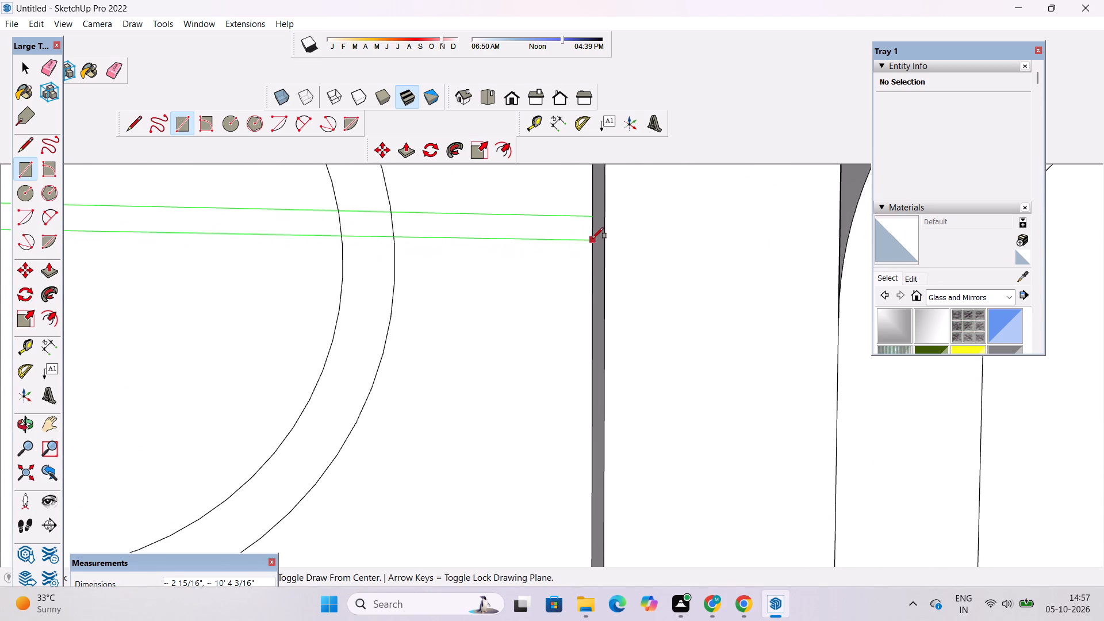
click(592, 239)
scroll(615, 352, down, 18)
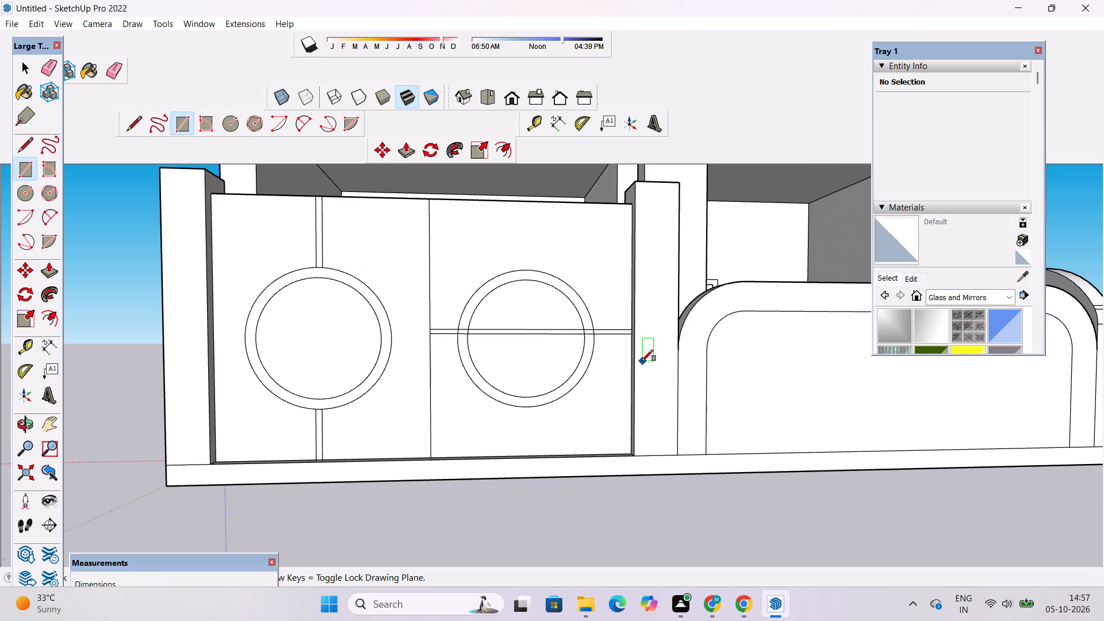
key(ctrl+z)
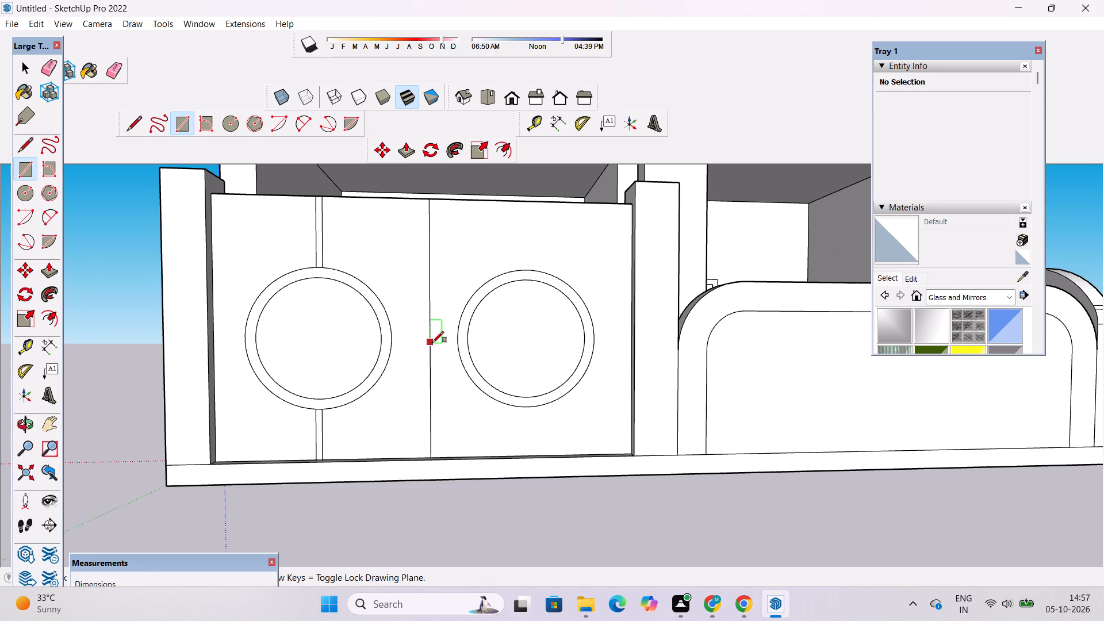
Draw a horizontal rectangular strip about 6" by 10' 4" through the right leaf's circles, from the gate's centre line to the pillar.
click(431, 336)
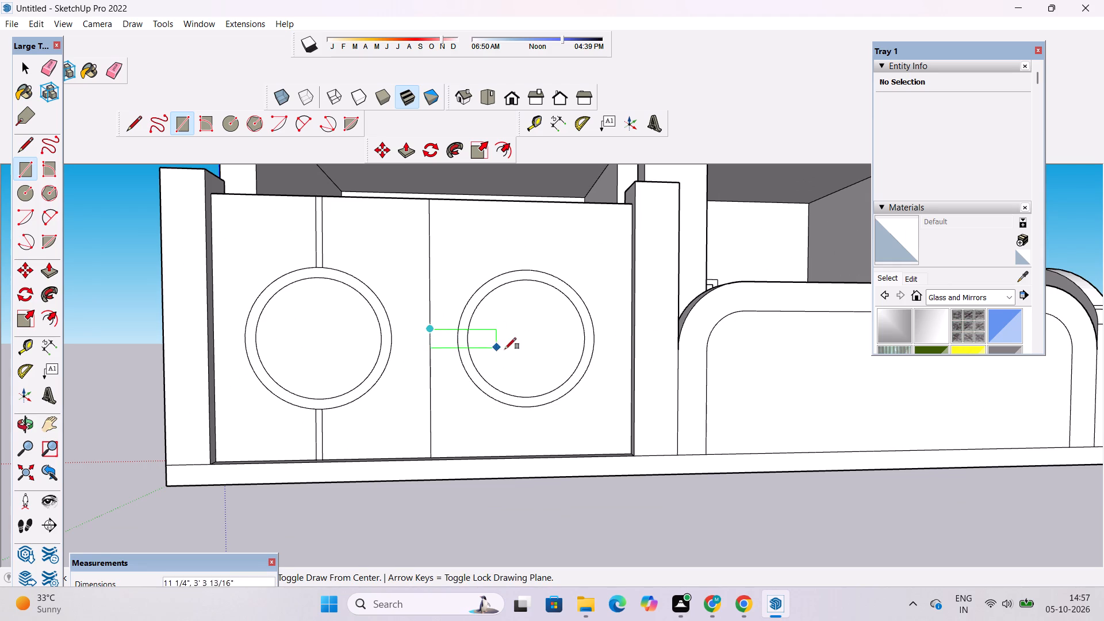
key(space)
key(r)
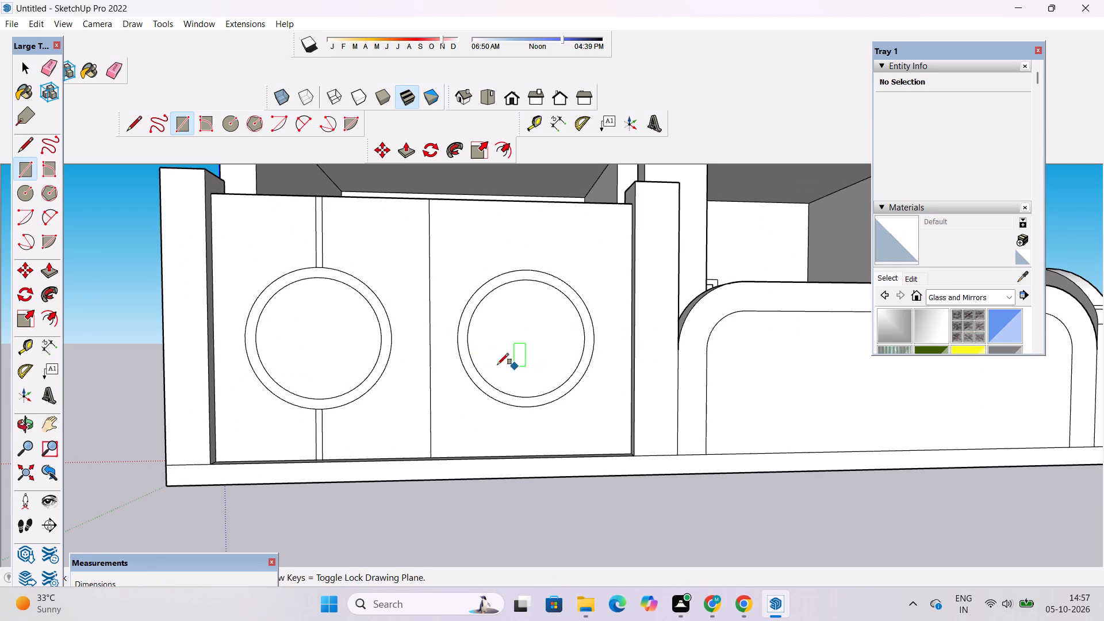
scroll(446, 331, up, 6)
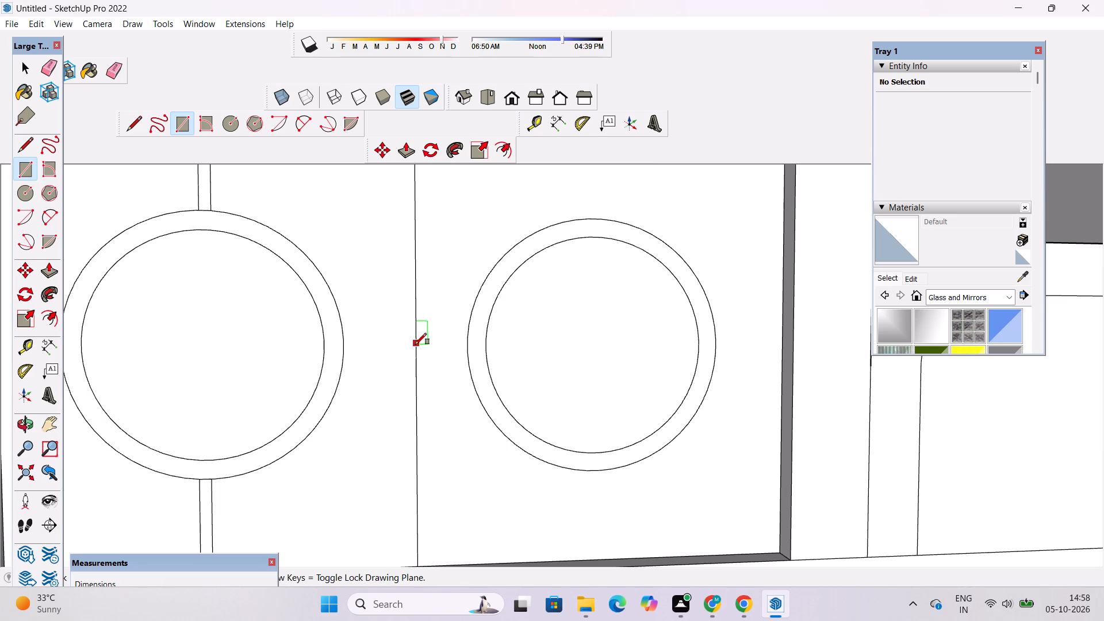
click(416, 344)
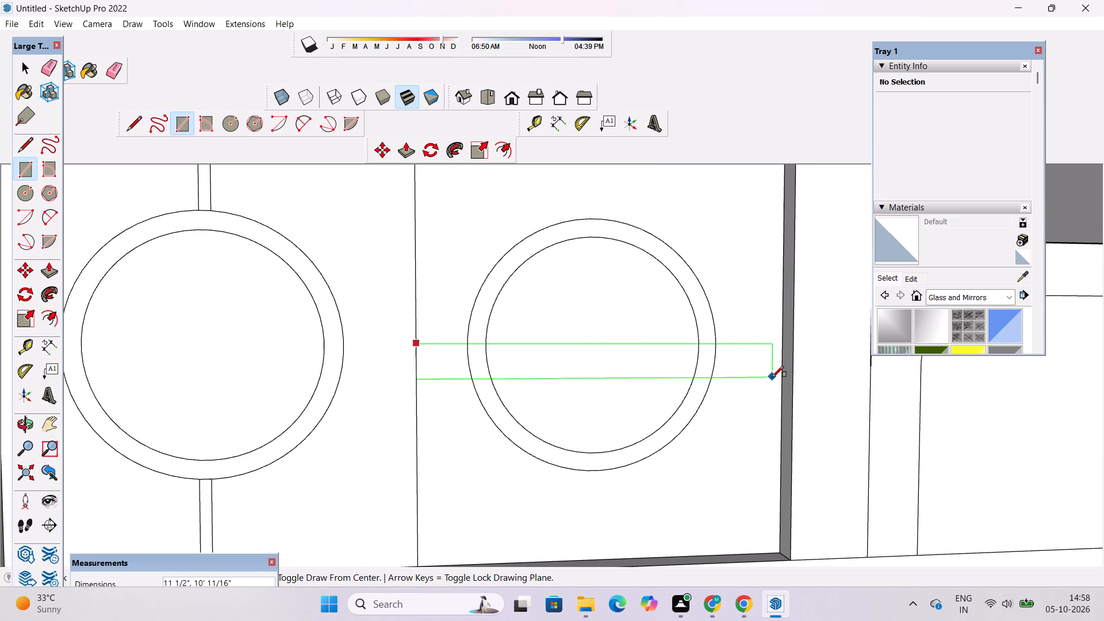
scroll(776, 382, up, 4)
scroll(787, 391, down, 5)
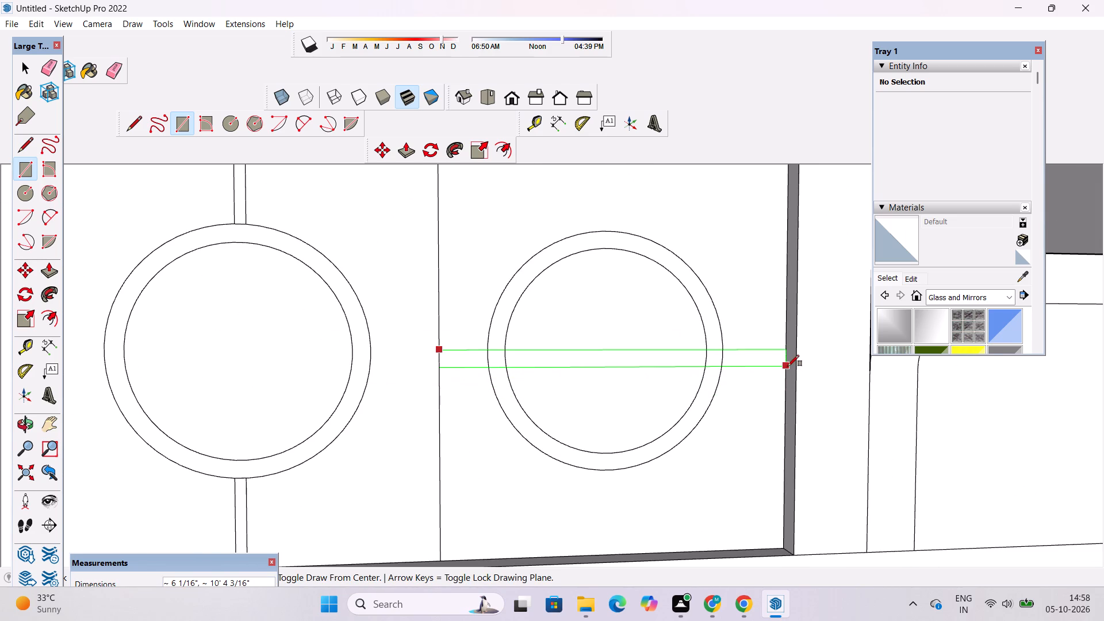
click(788, 365)
scroll(715, 397, down, 6)
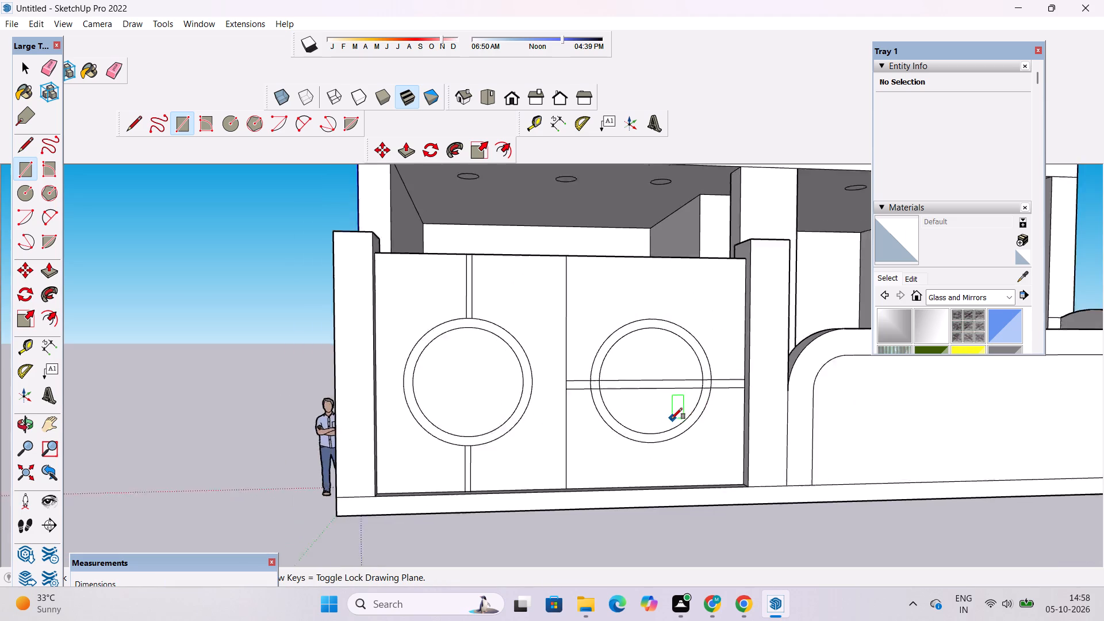
Draw a narrow vertical rectangle about 13' tall through the right leaf's circles, from the gate's top edge to its base.
scroll(671, 419, down, 2)
scroll(660, 269, up, 4)
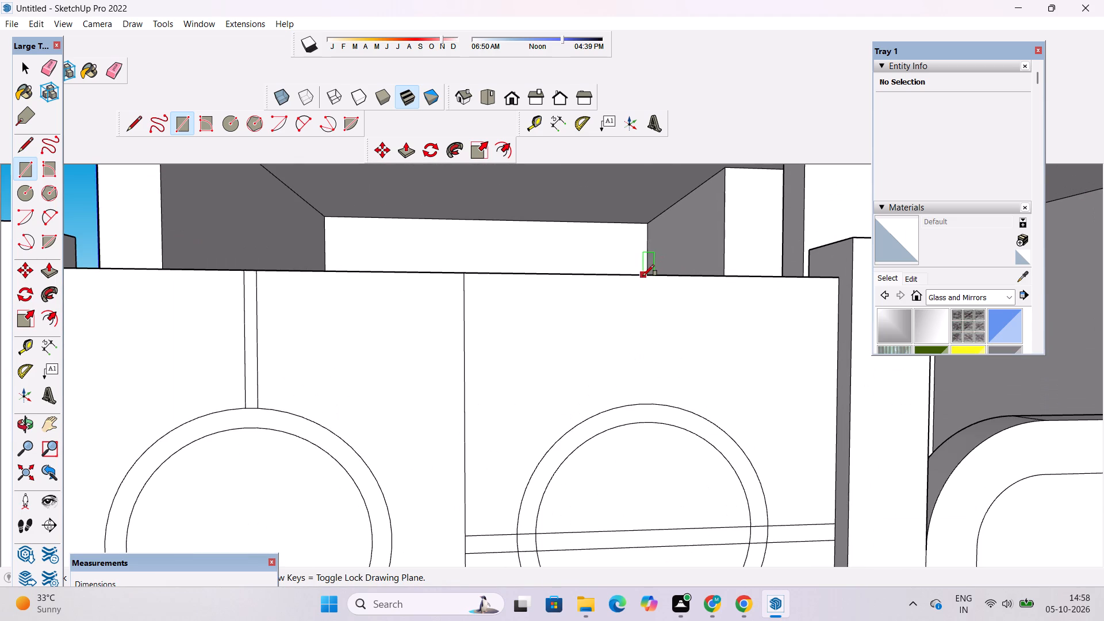
click(643, 276)
scroll(643, 276, down, 11)
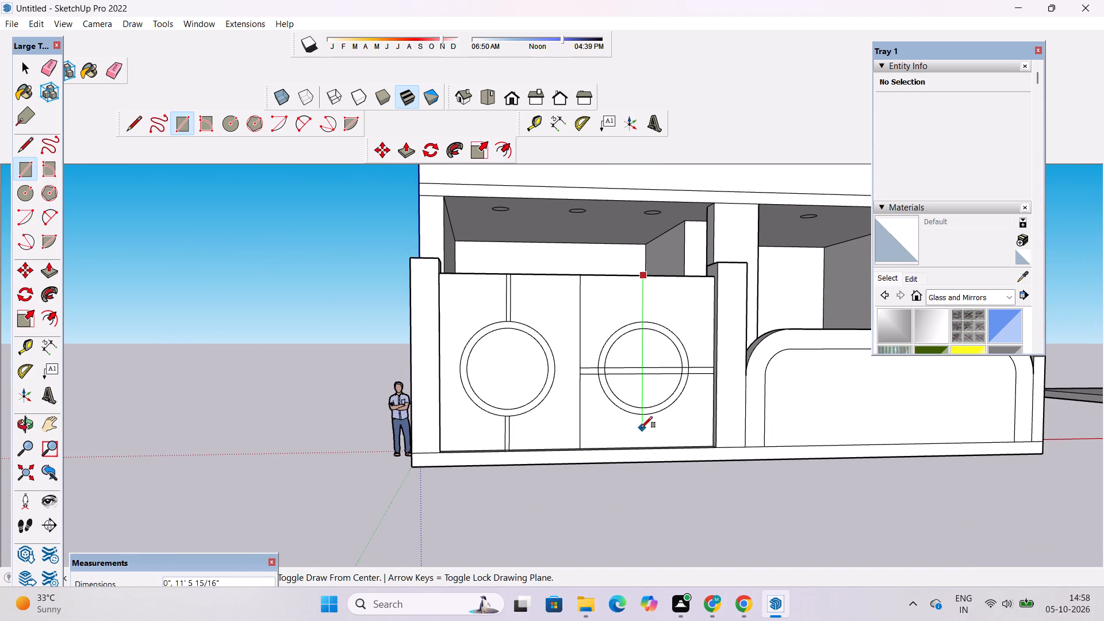
scroll(641, 434, up, 14)
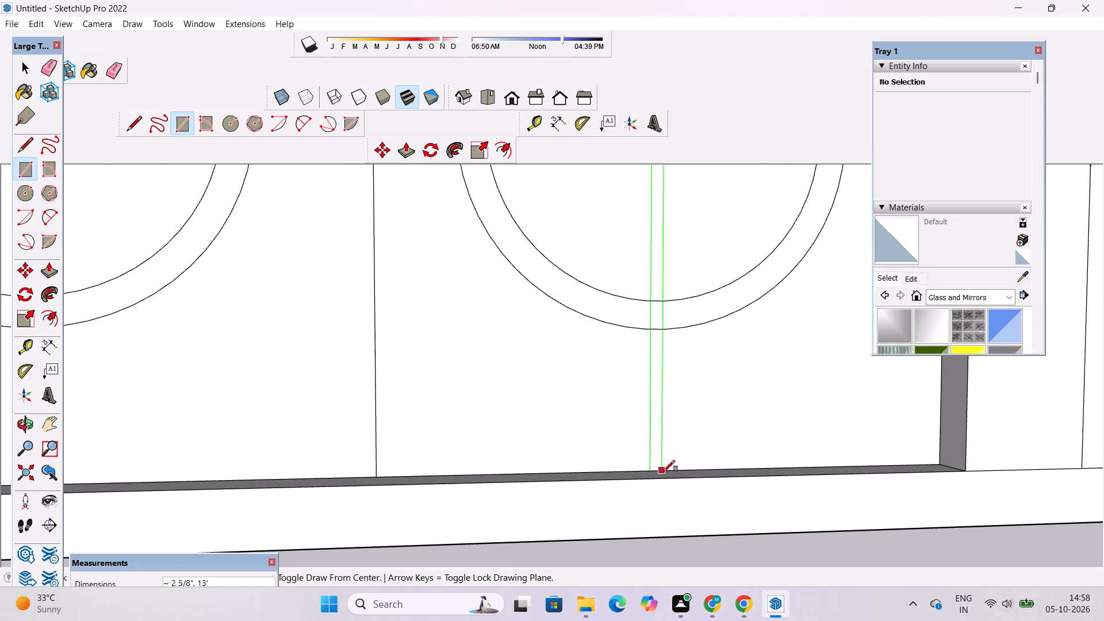
click(668, 470)
scroll(659, 470, down, 9)
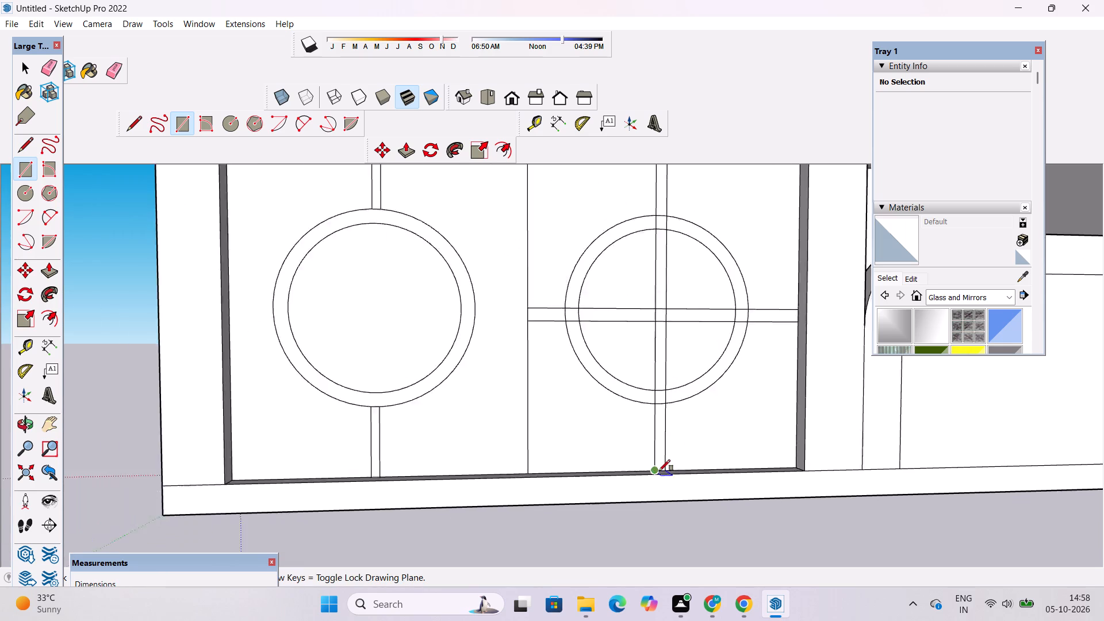
Draw a narrow horizontal rectangle about 10' 4" long across the left leaf's circles, continuing the right leaf's horizontal strip to the opposite pillar.
scroll(659, 471, down, 3)
scroll(365, 362, up, 4)
scroll(605, 375, up, 3)
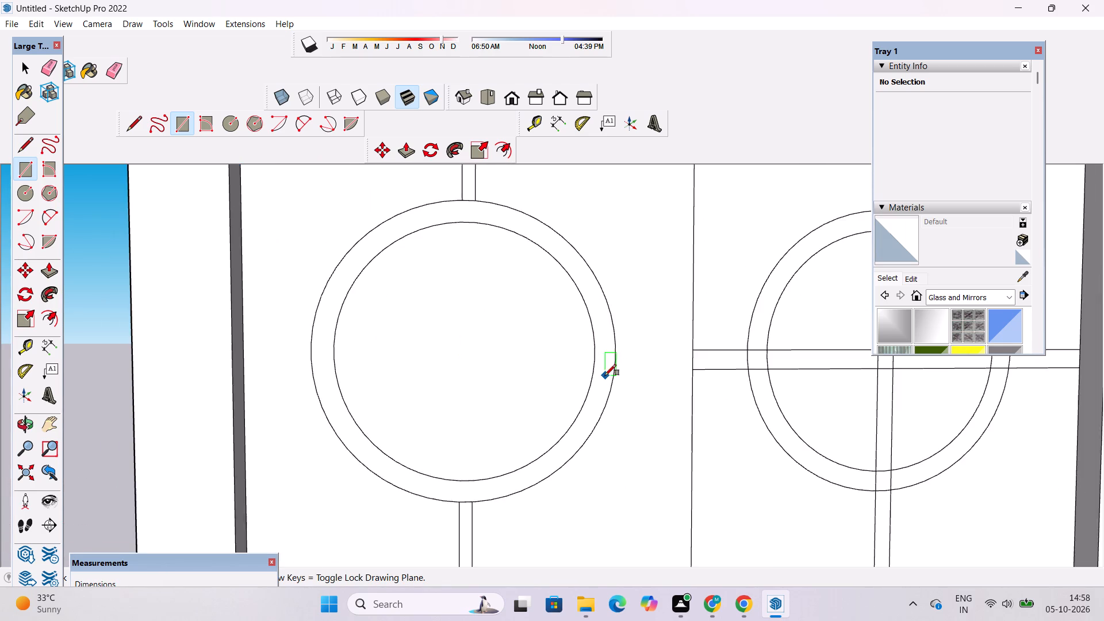
scroll(605, 375, up, 4)
click(708, 346)
scroll(654, 346, down, 5)
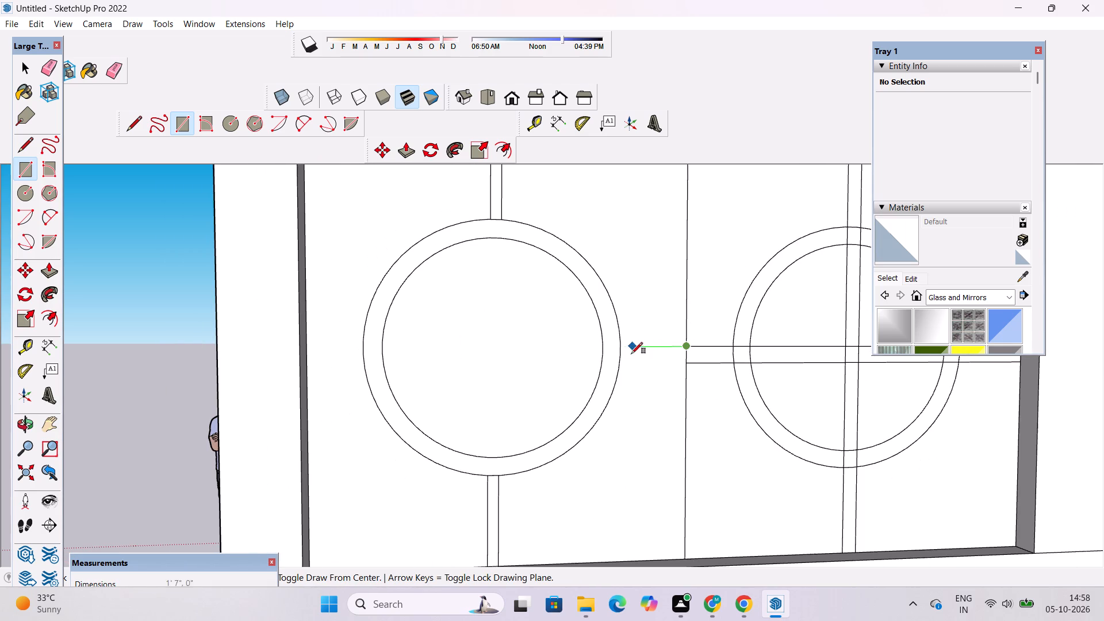
scroll(494, 377, up, 7)
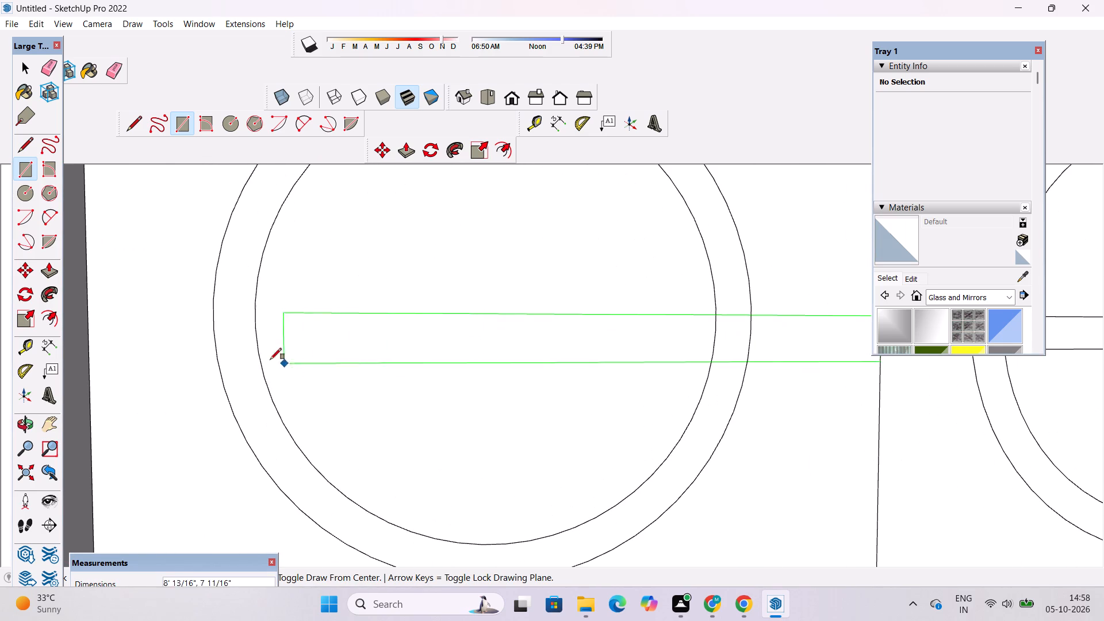
scroll(191, 346, down, 3)
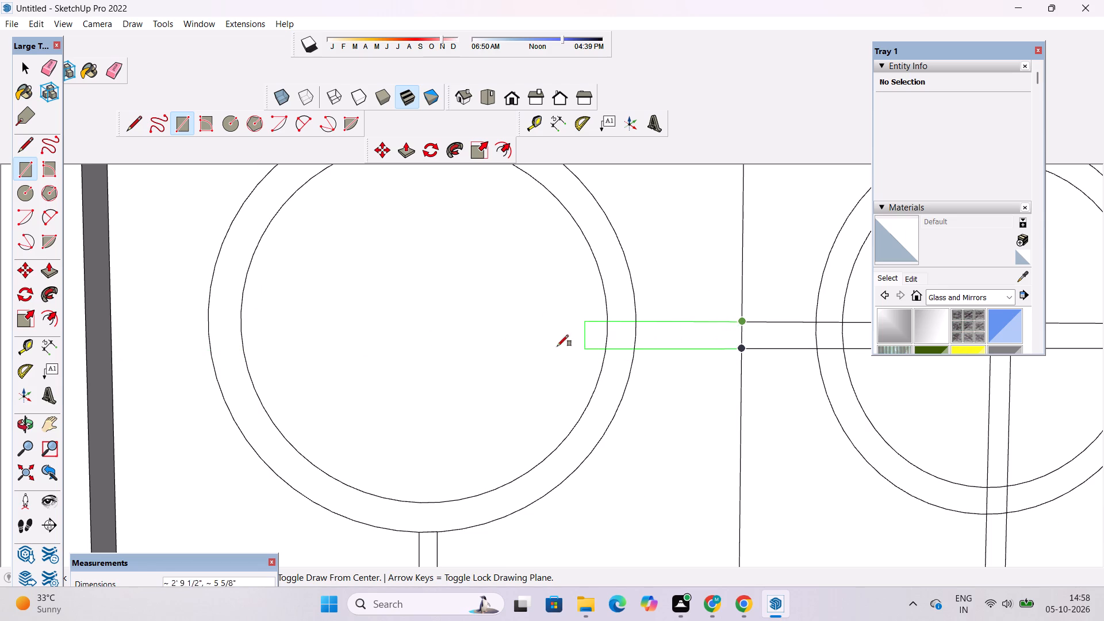
click(110, 346)
scroll(286, 413, down, 12)
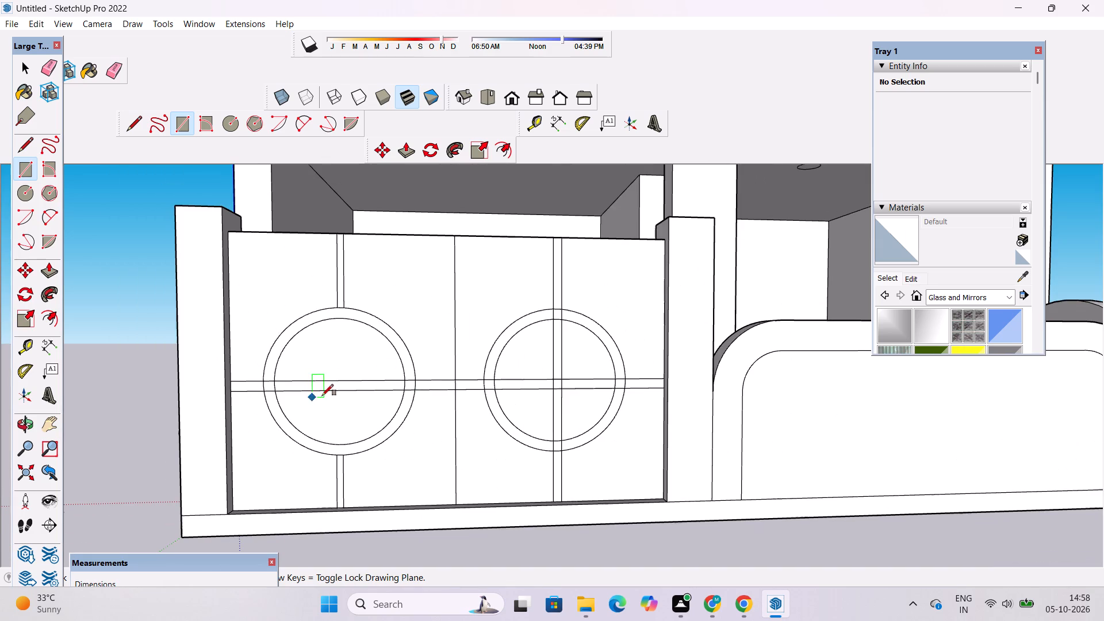
Erase the edges of the short vertical strips above and below the left leaf's circles.
key(space)
key(e)
scroll(260, 264, up, 4)
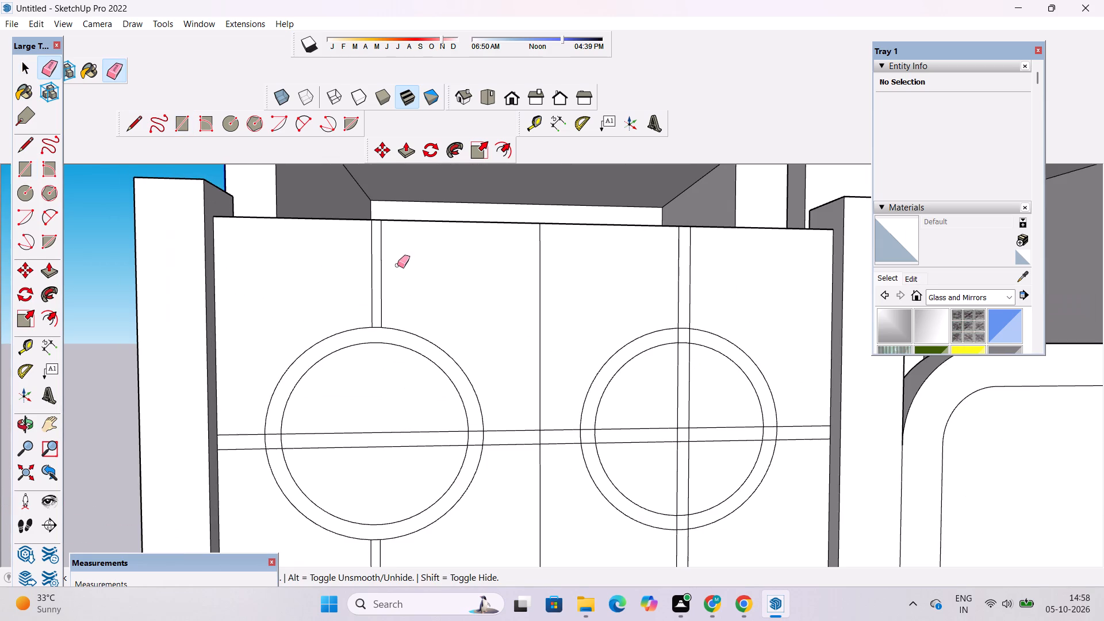
drag(402, 268, 336, 280)
scroll(366, 271, down, 6)
scroll(375, 477, up, 5)
drag(394, 440, 356, 441)
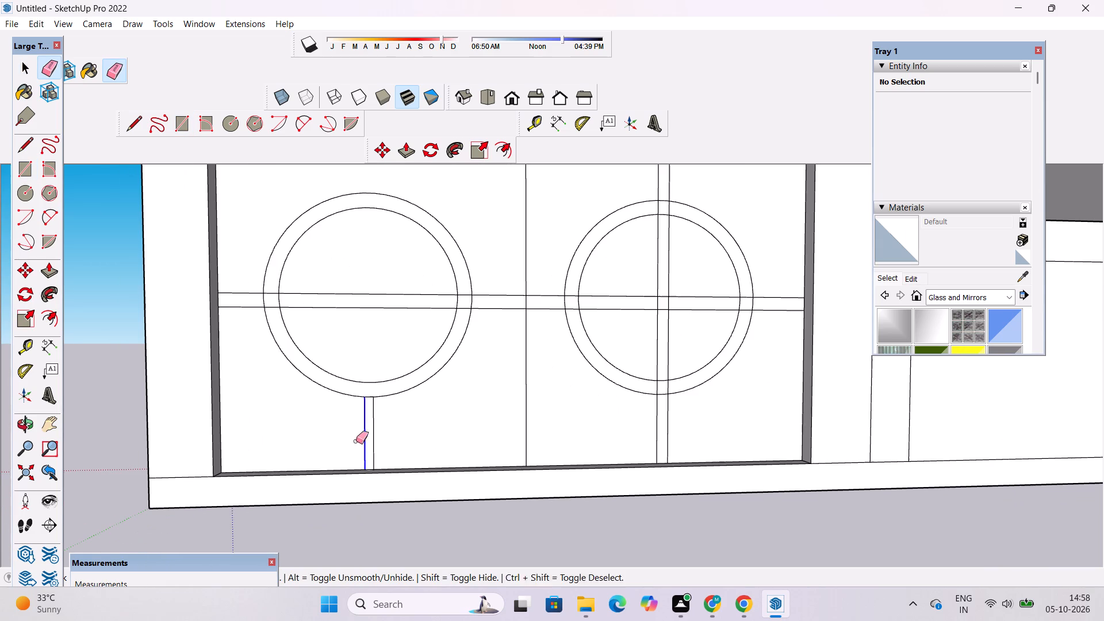
drag(356, 441, 352, 442)
click(379, 442)
click(373, 445)
Draw a vertical rectangular strip about 8" by 13' through the left leaf's circles, from the gate's base to its top edge.
key(o)
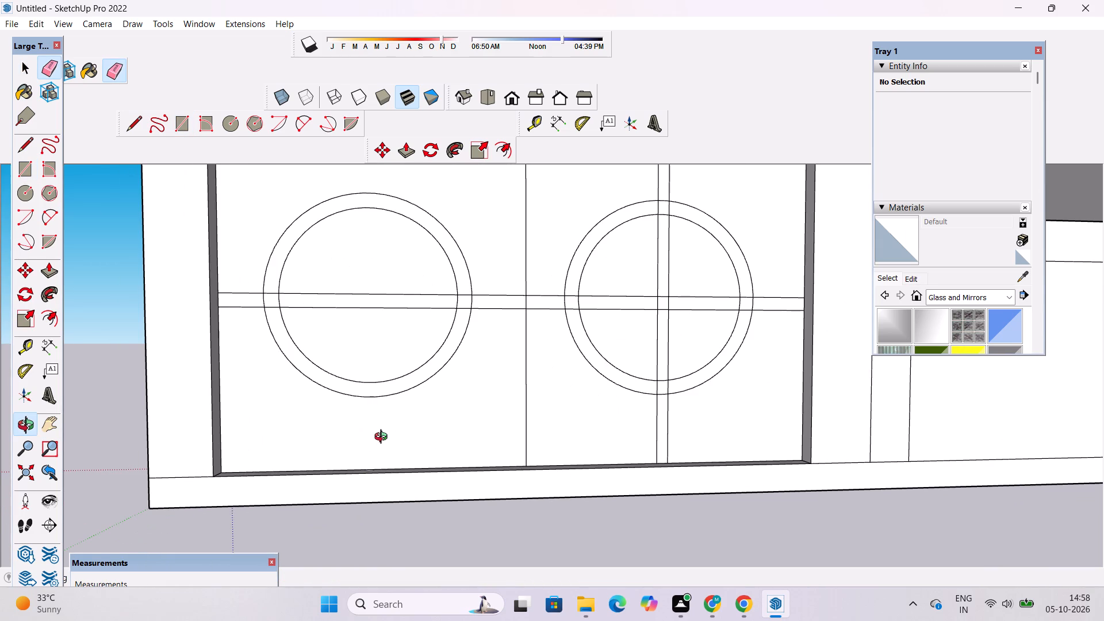
scroll(384, 438, down, 4)
shift+drag(362, 445, 463, 450)
scroll(465, 450, down, 4)
shift+drag(501, 387, 504, 405)
scroll(428, 444, up, 3)
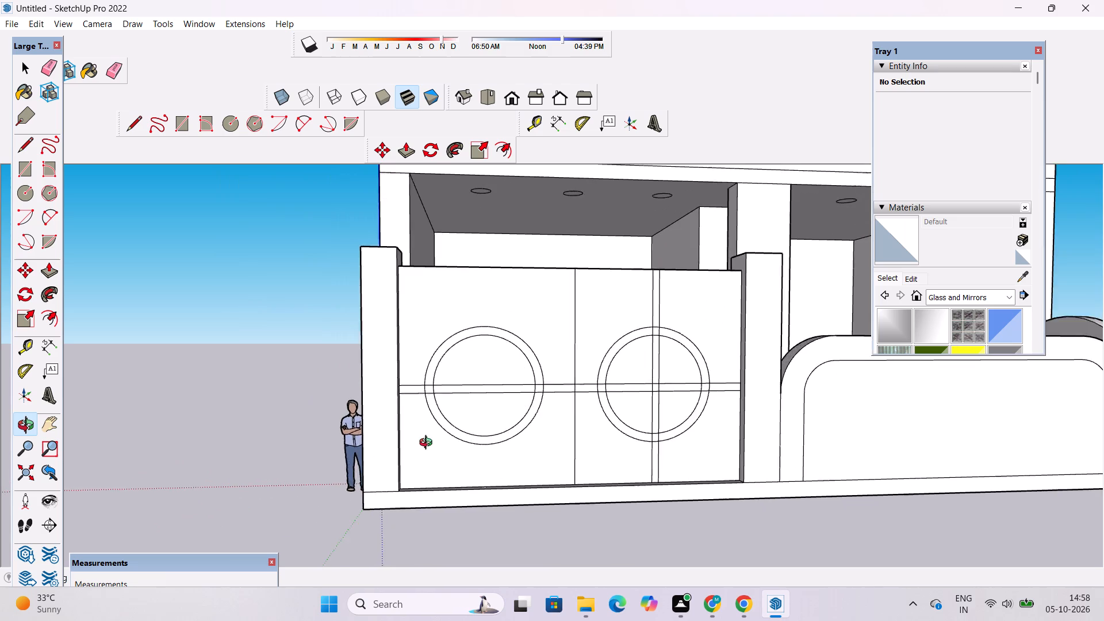
shift+drag(438, 438, 461, 425)
click(454, 428)
key(r)
scroll(485, 402, down, 1)
scroll(523, 482, up, 4)
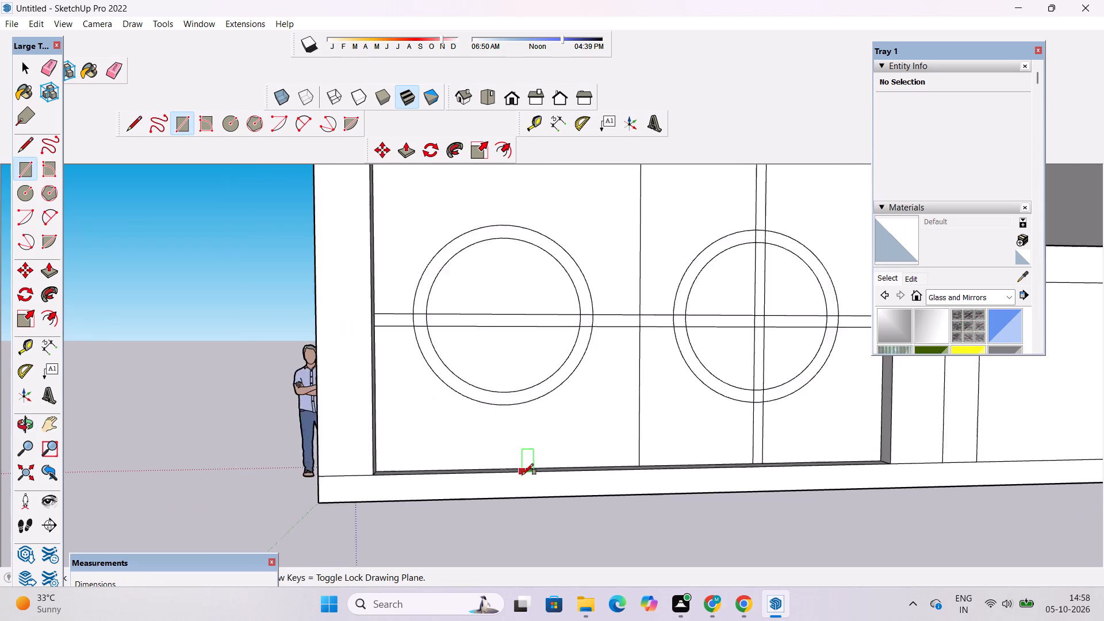
scroll(522, 475, up, 6)
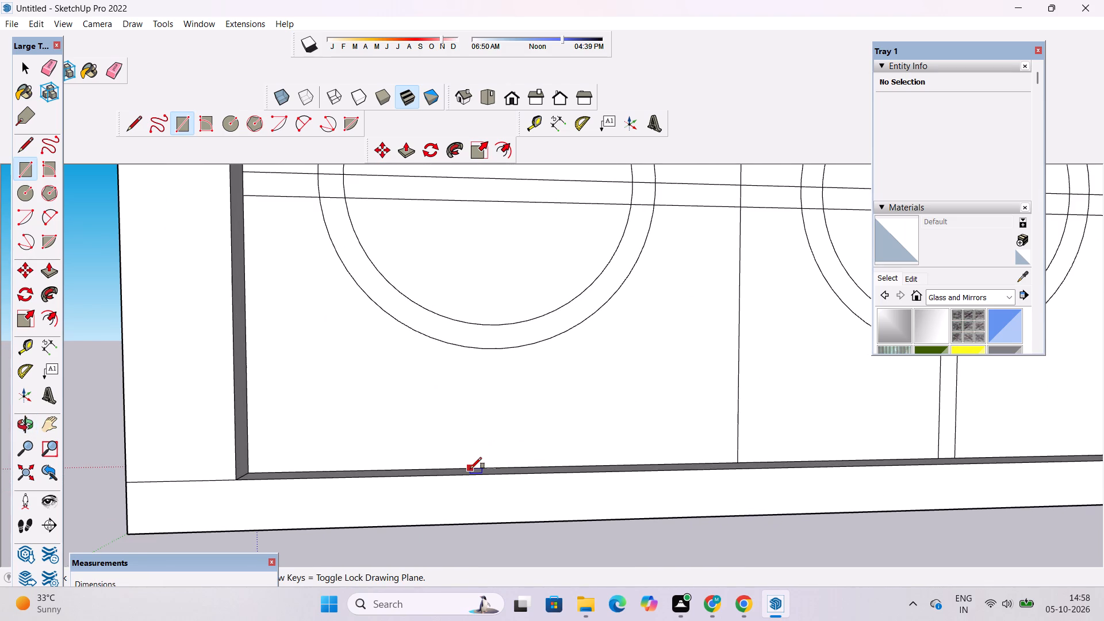
click(470, 469)
scroll(470, 469, down, 8)
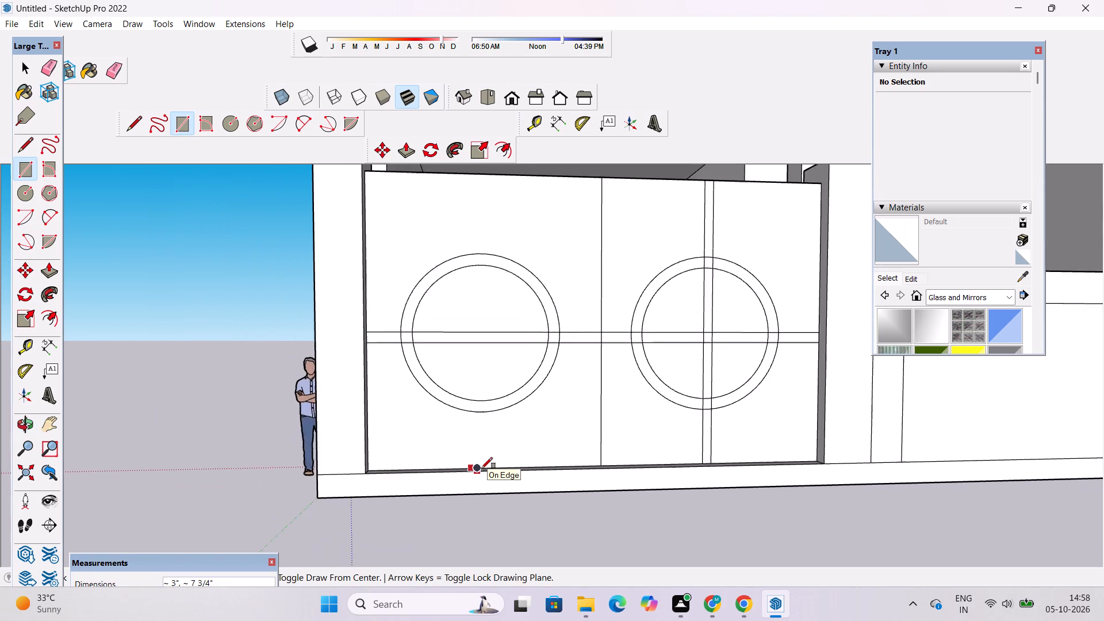
scroll(481, 469, down, 4)
scroll(473, 291, up, 4)
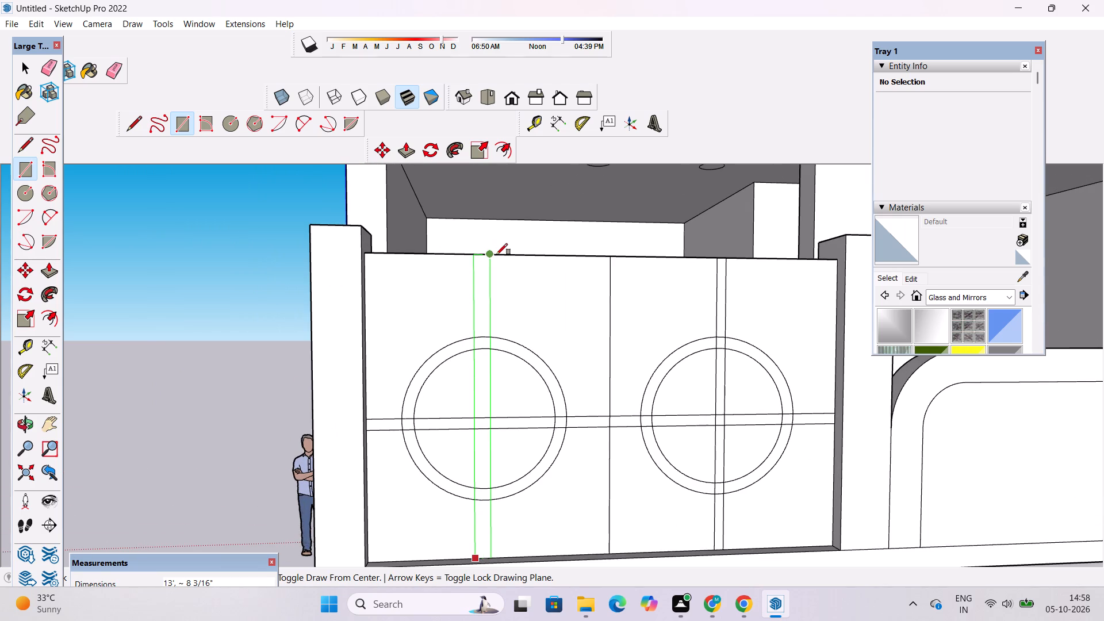
click(489, 258)
key(space)
scroll(463, 284, down, 5)
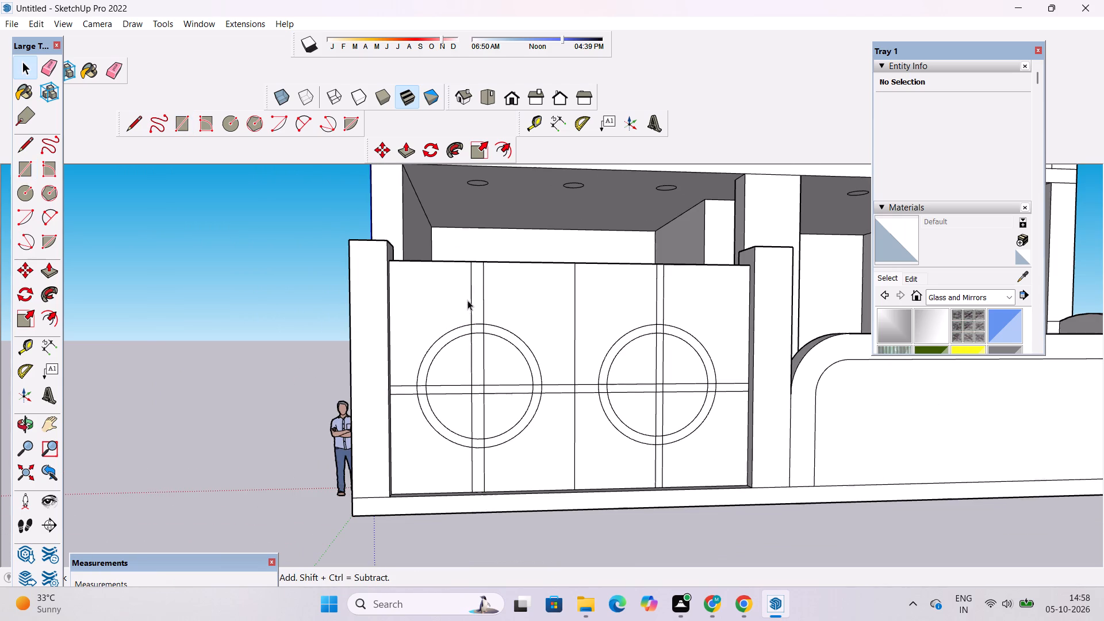
Copy the outer vertical edge of the left leaf's strip, over its full 13' height, about 3" inward toward its opposite edge.
click(469, 292)
scroll(475, 348, up, 9)
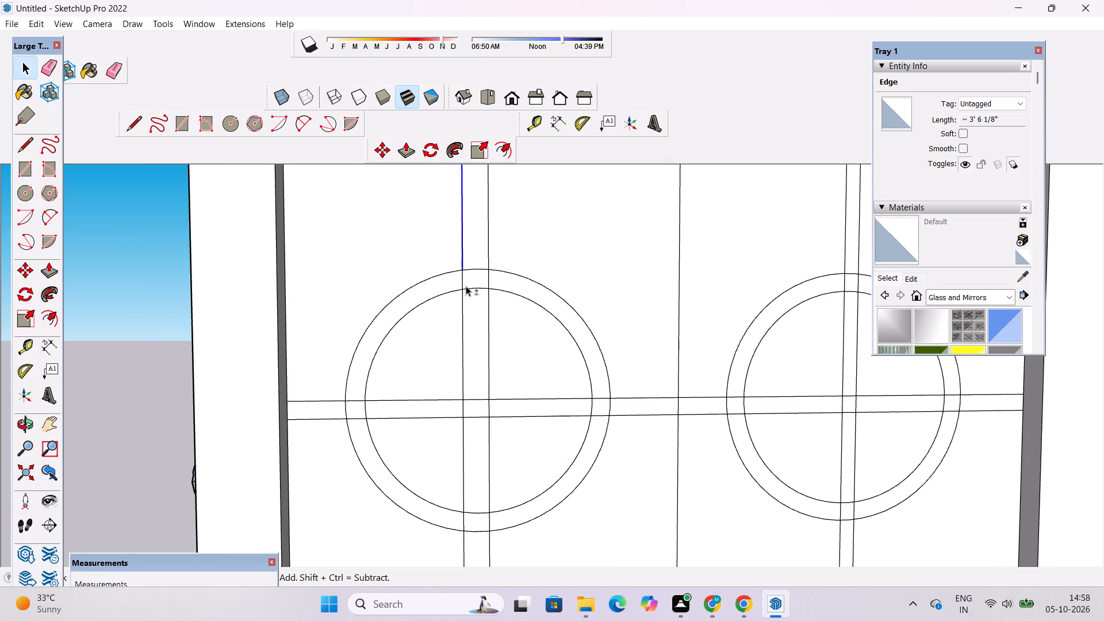
shift+click(462, 279)
shift+click(462, 313)
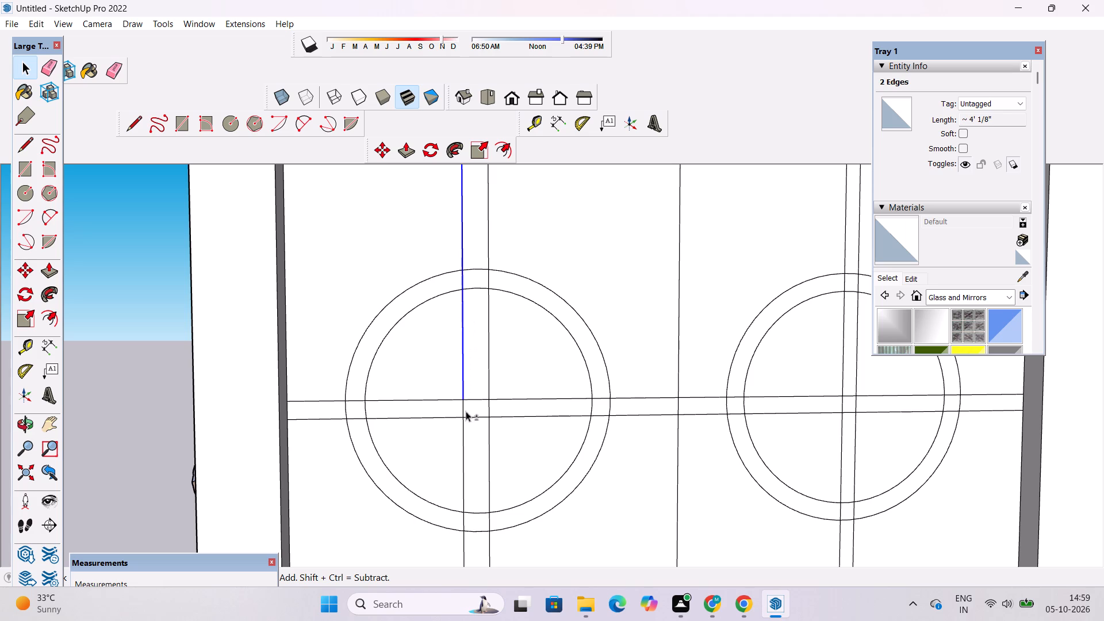
shift+click(461, 402)
shift+click(463, 434)
shift+scroll(465, 309, down, 2)
shift+scroll(454, 388, down, 4)
shift+scroll(441, 525, up, 2)
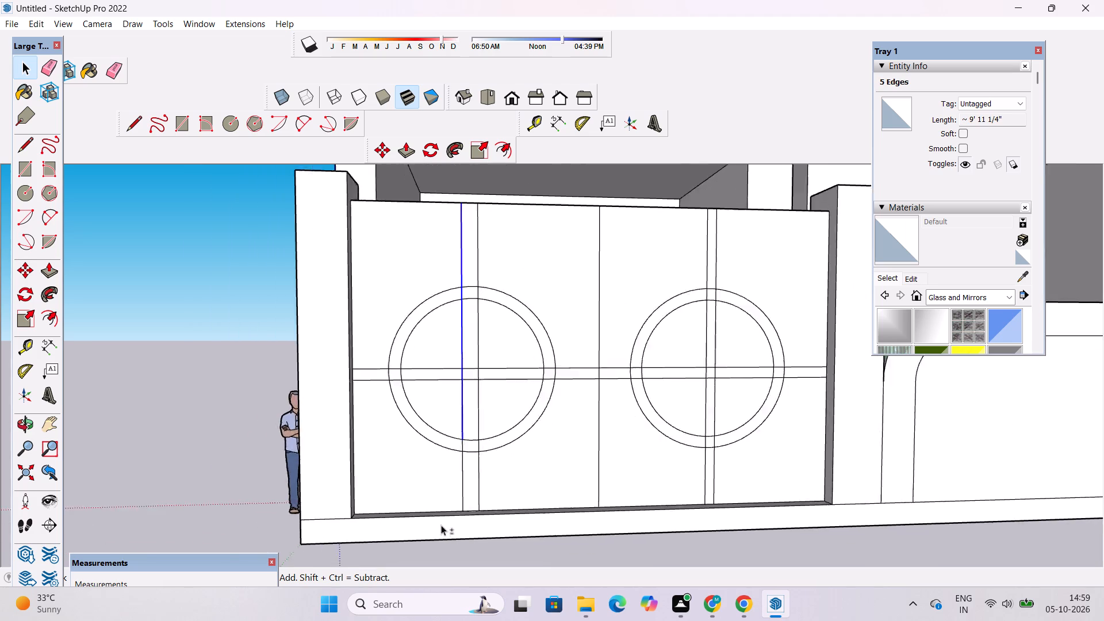
shift+scroll(441, 525, up, 3)
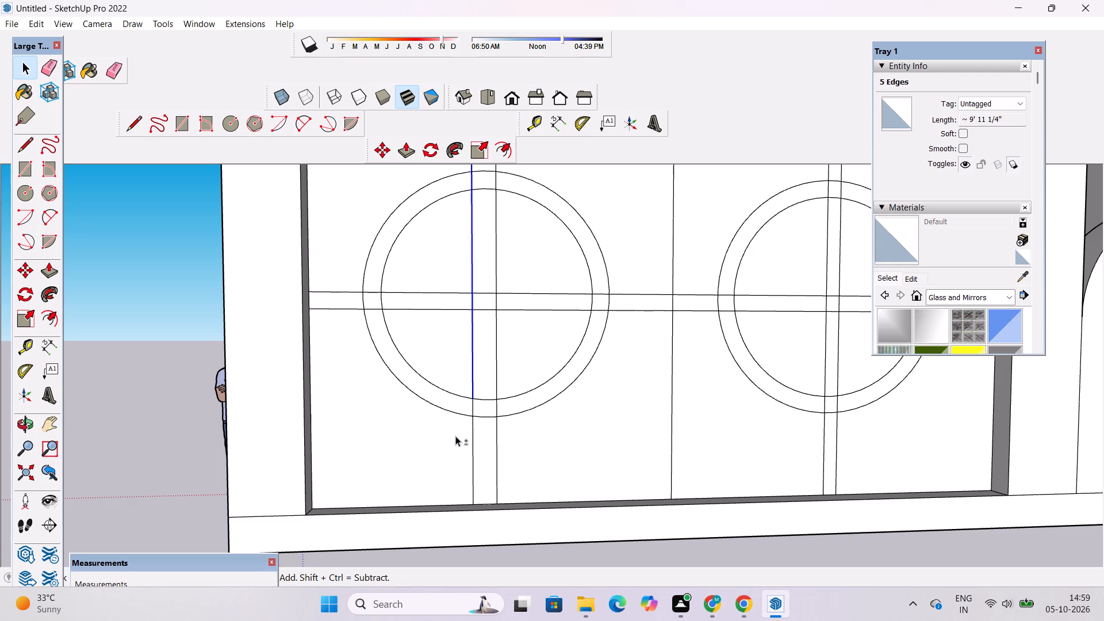
shift+scroll(496, 457, up, 3)
shift+scroll(476, 411, up, 5)
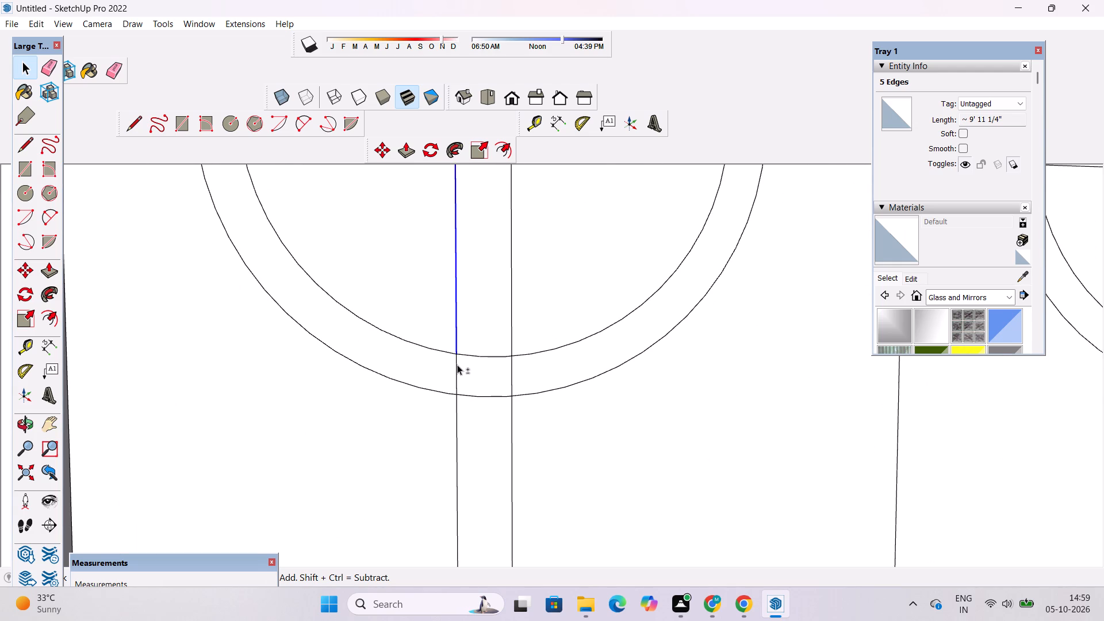
shift+click(457, 365)
shift+click(457, 407)
shift+scroll(442, 410, down, 7)
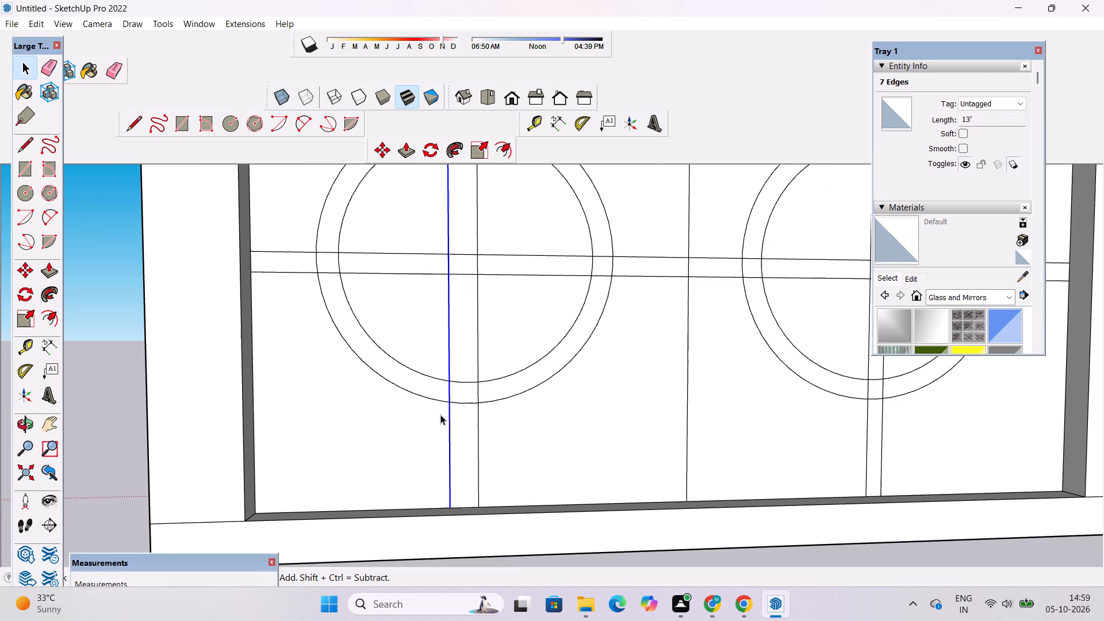
key(m)
scroll(465, 515, up, 10)
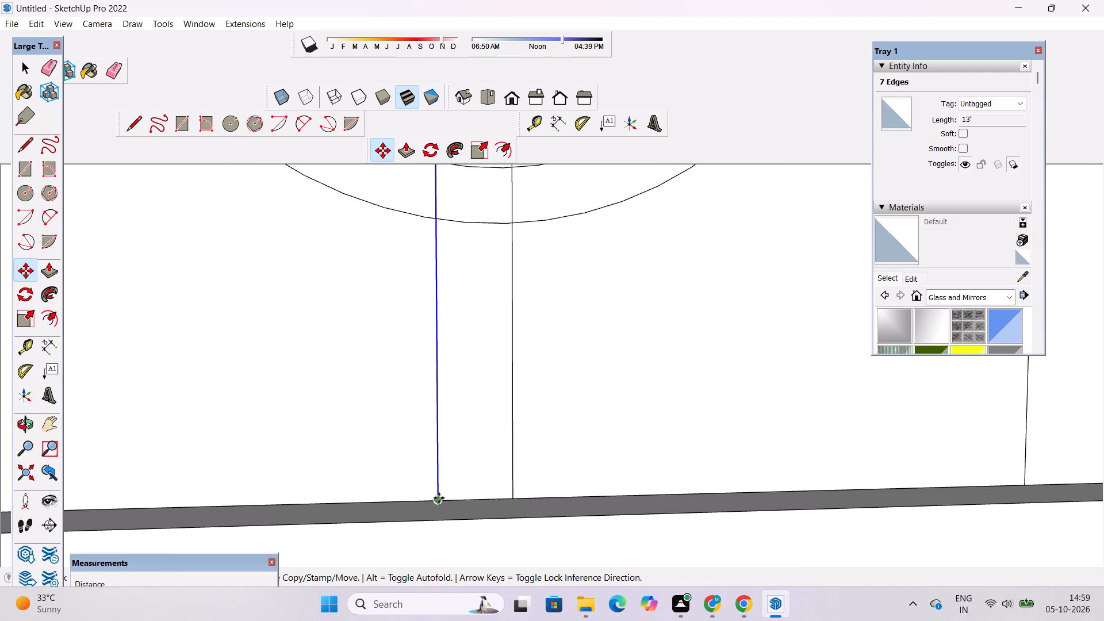
click(439, 498)
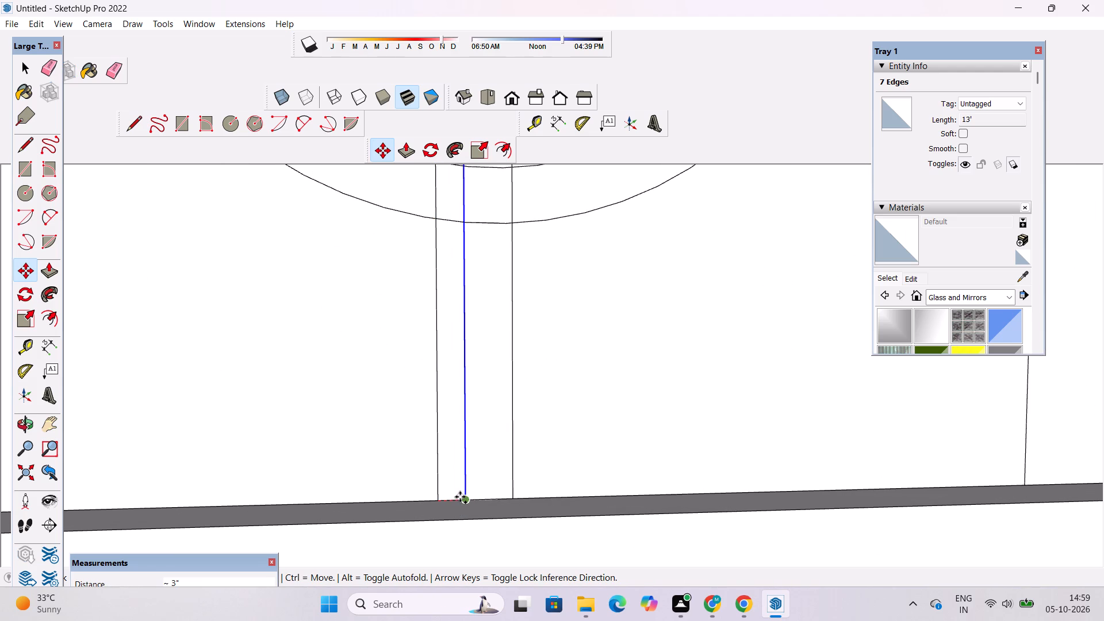
click(460, 497)
scroll(460, 497, down, 7)
key(space)
scroll(456, 499, down, 7)
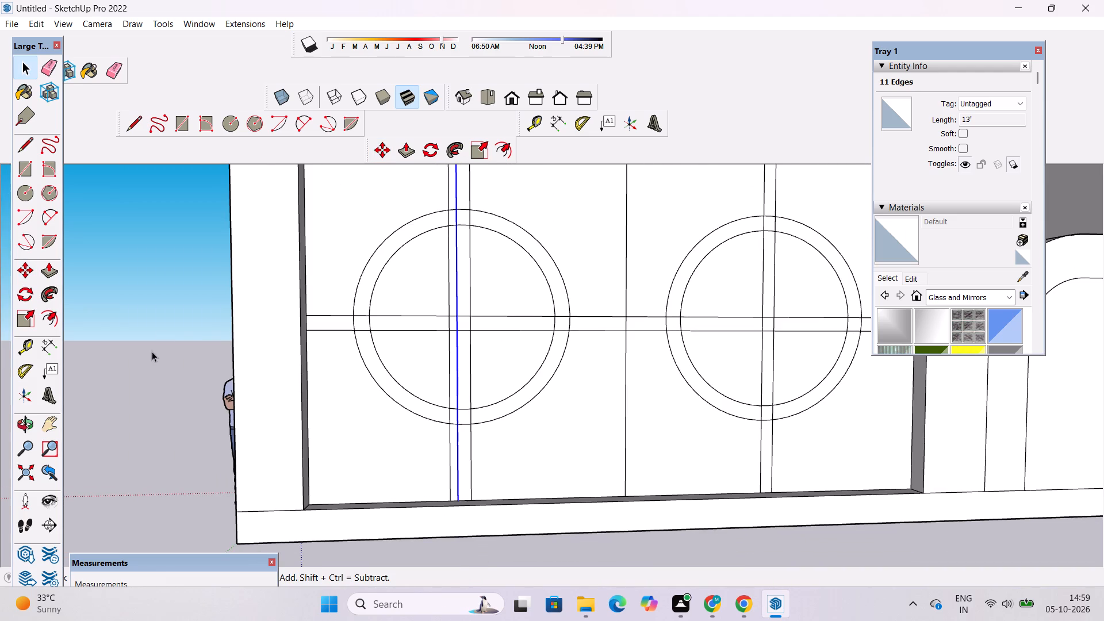
click(151, 352)
Erase all segments of the original outer edge of the left leaf's vertical strip, leaving the copied edge as its boundary.
key(e)
scroll(444, 277, up, 6)
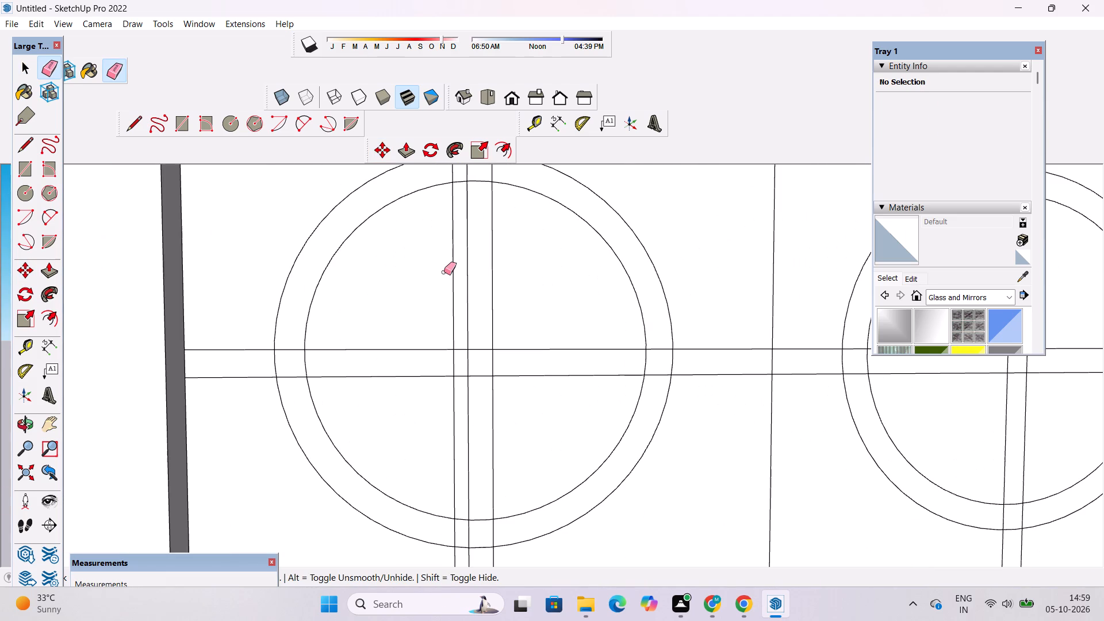
scroll(444, 258, up, 5)
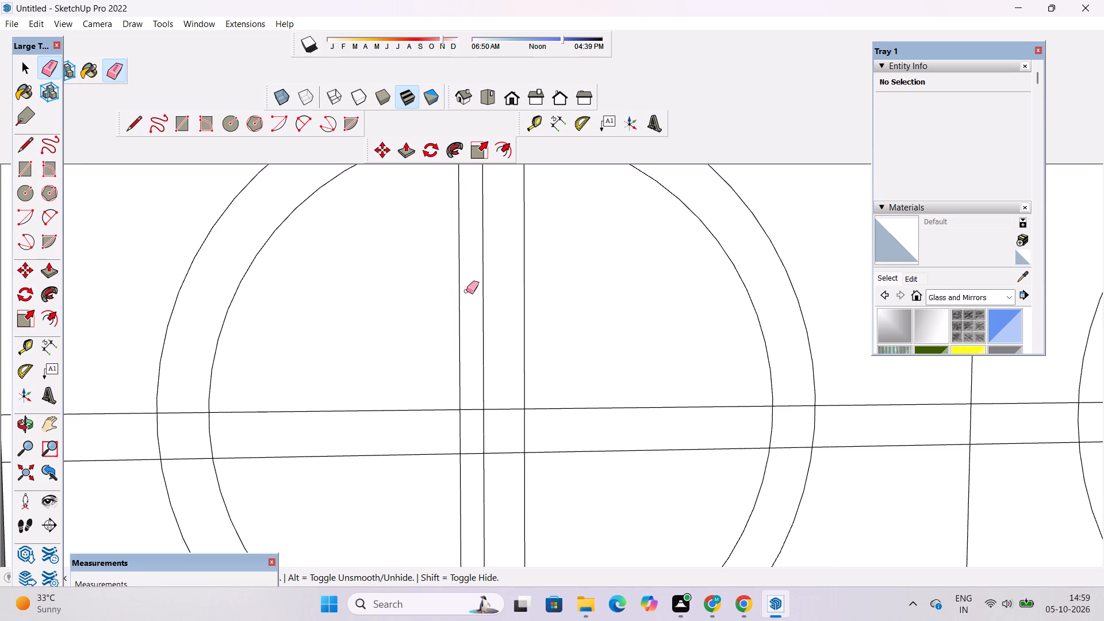
drag(454, 293, 463, 328)
scroll(440, 344, down, 6)
scroll(436, 410, up, 5)
drag(451, 444, 461, 469)
drag(451, 376, 463, 388)
scroll(429, 392, down, 12)
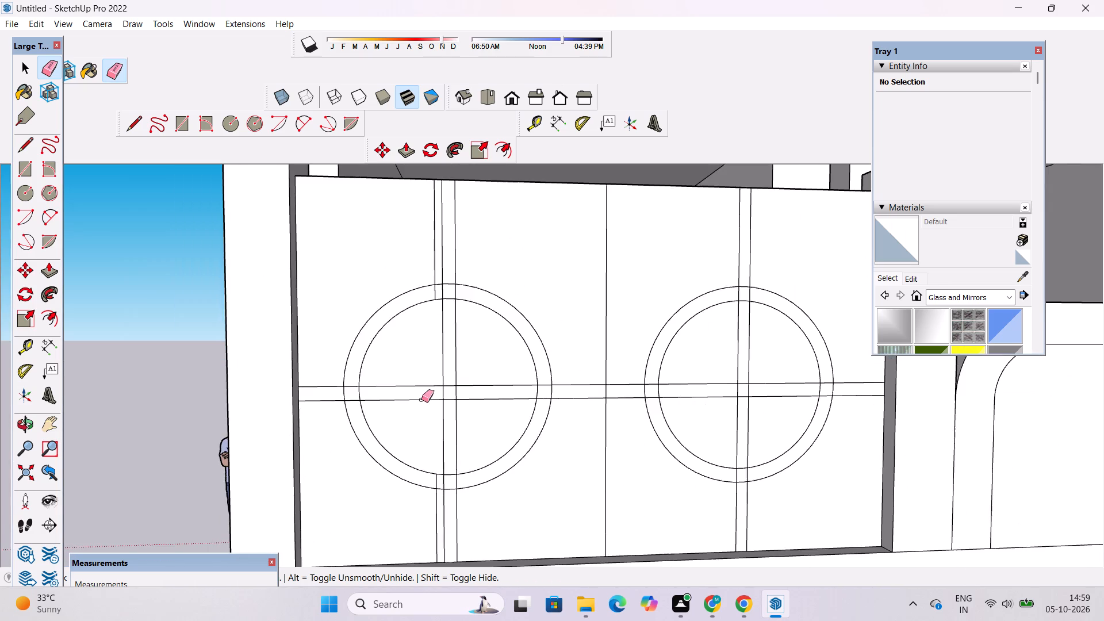
scroll(442, 253, up, 6)
click(430, 235)
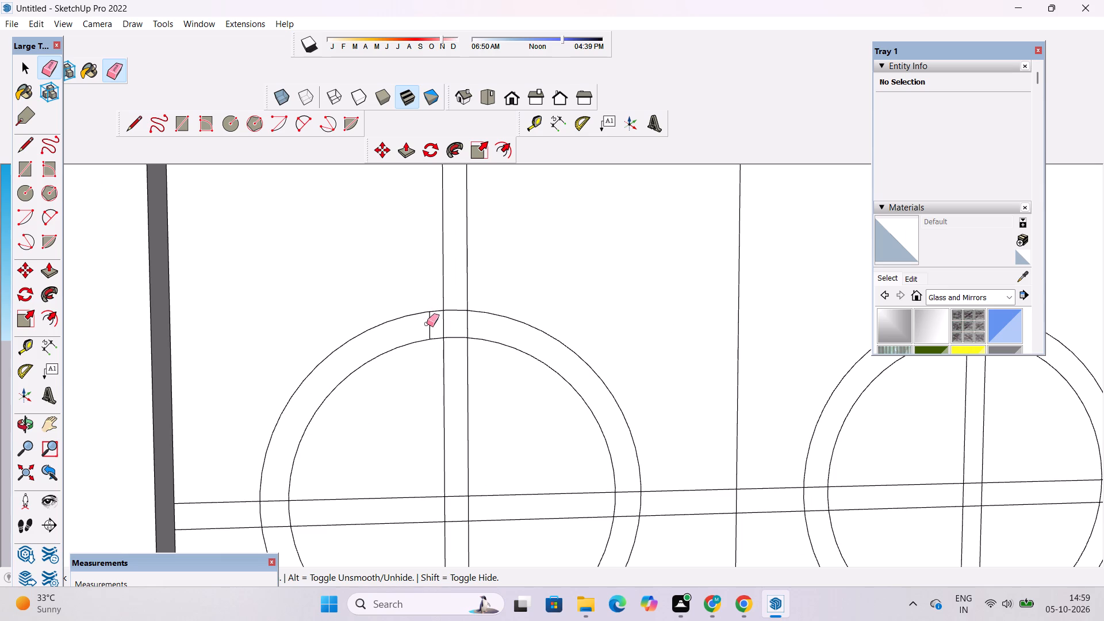
click(427, 328)
scroll(378, 217, down, 7)
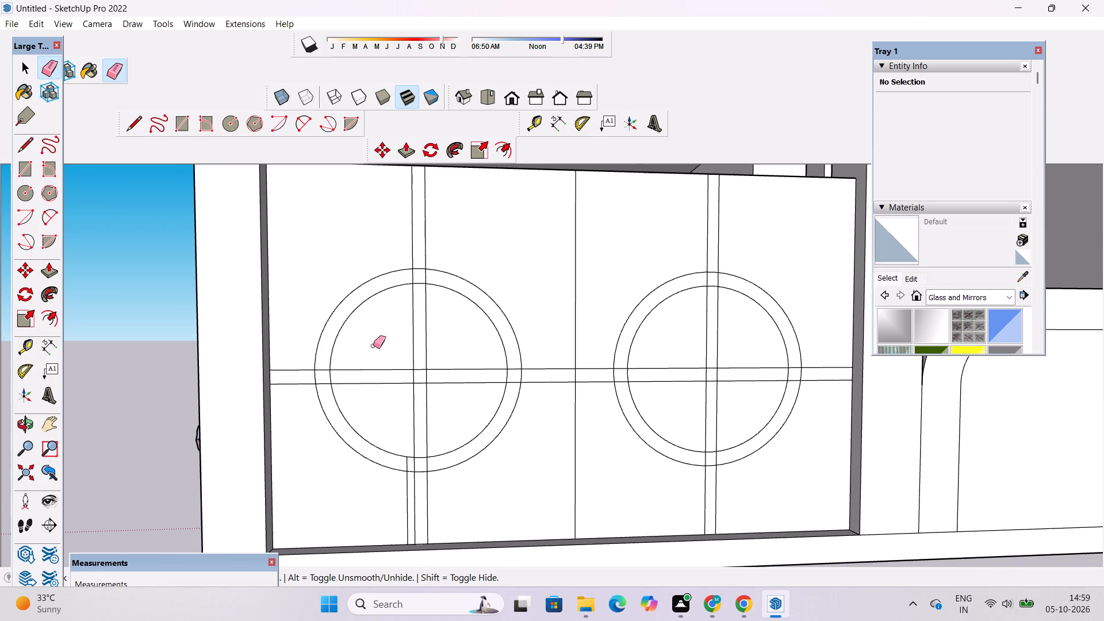
scroll(371, 325, down, 4)
scroll(375, 458, up, 12)
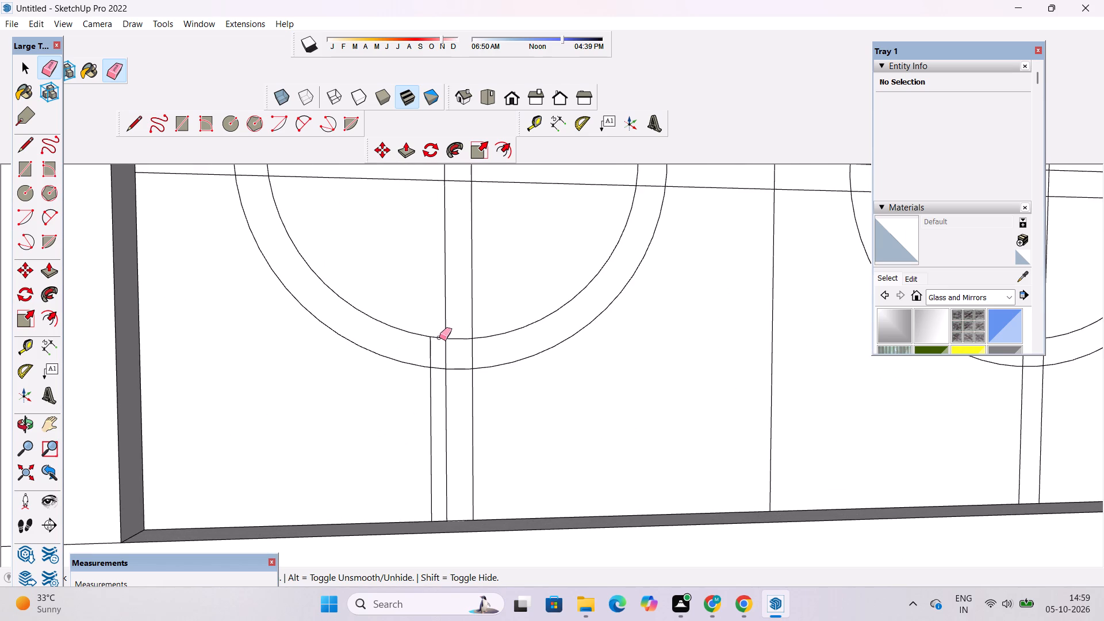
drag(436, 343, 434, 351)
drag(436, 376, 437, 382)
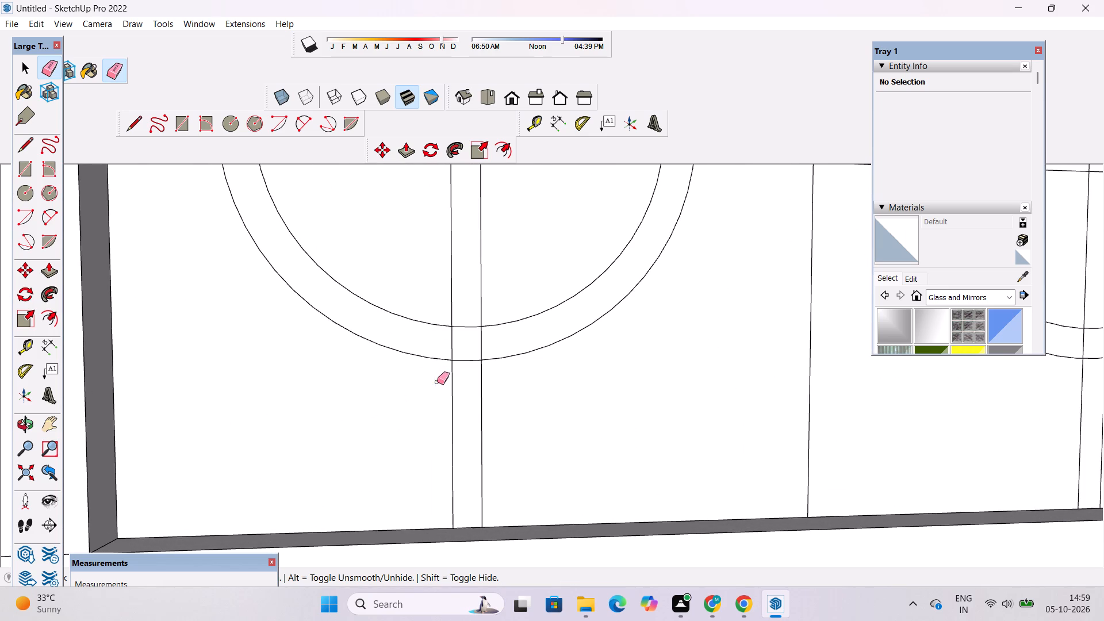
scroll(381, 407, down, 3)
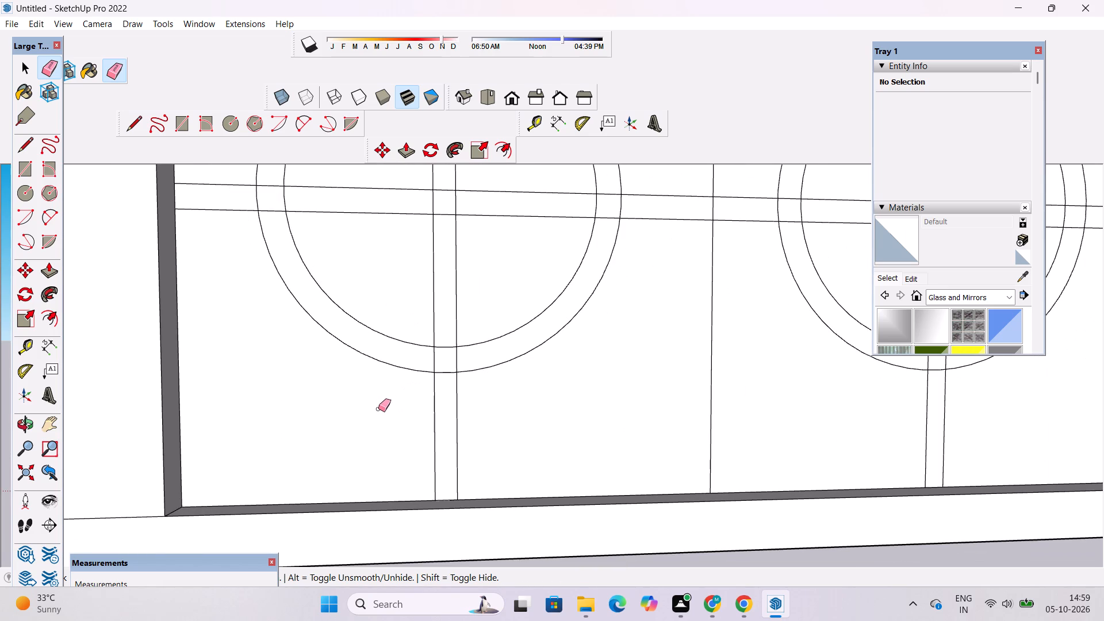
Examine the circles and crossing strips on both gate leaves from the front.
key(space)
text(o)
scroll(379, 408, down, 12)
shift+drag(439, 367, 458, 401)
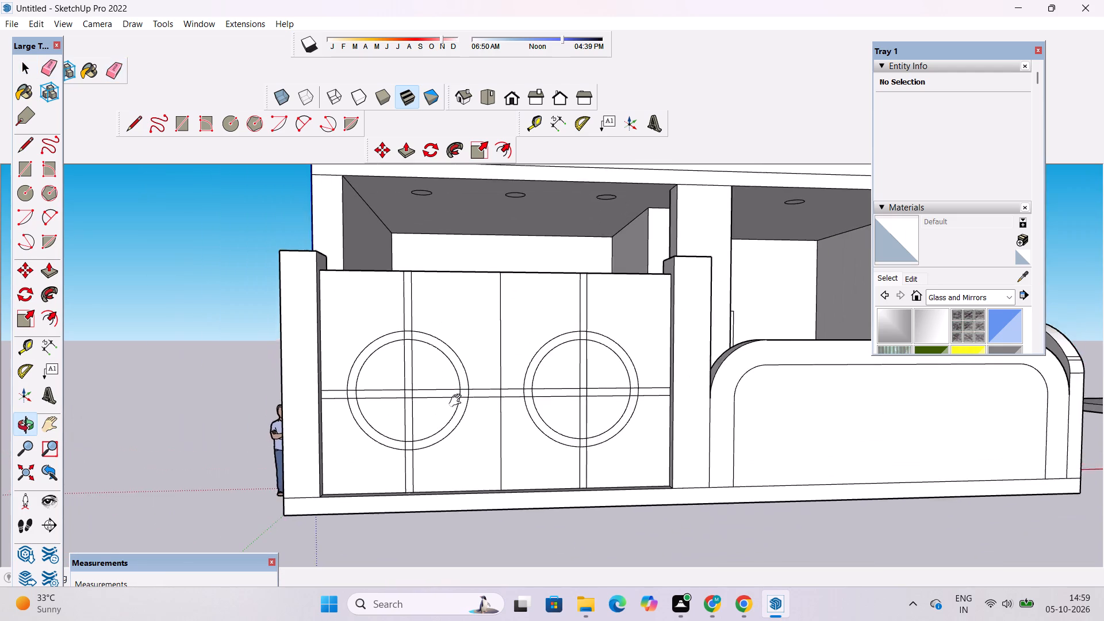
shift+drag(458, 401, 446, 421)
scroll(462, 385, up, 2)
shift+drag(566, 411, 480, 420)
drag(453, 433, 455, 424)
scroll(439, 412, up, 1)
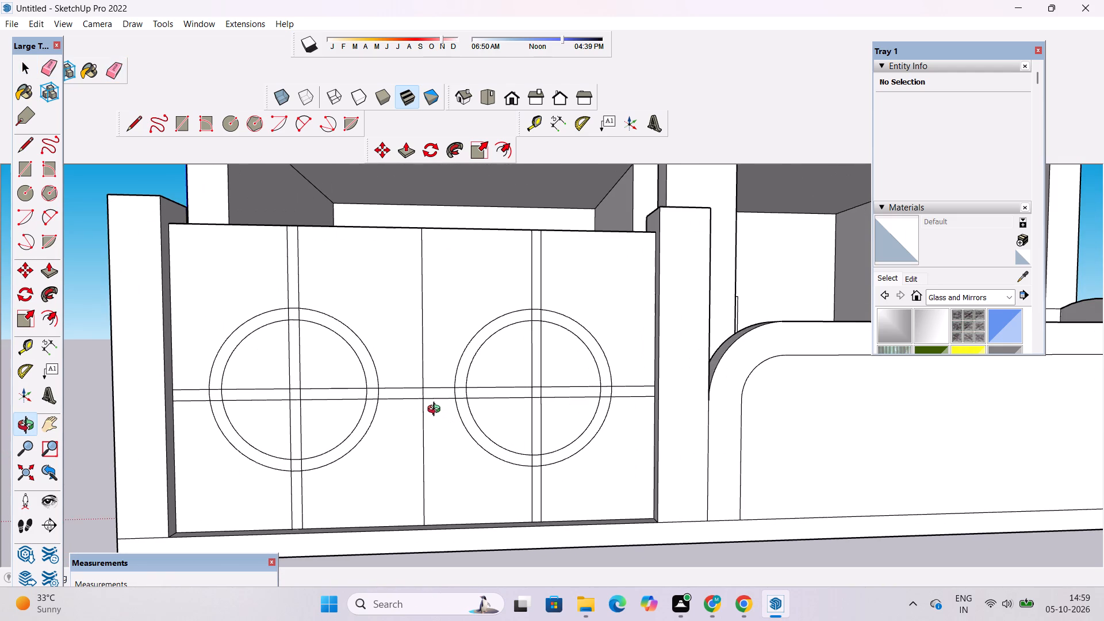
key(e)
scroll(436, 411, down, 1)
key(space)
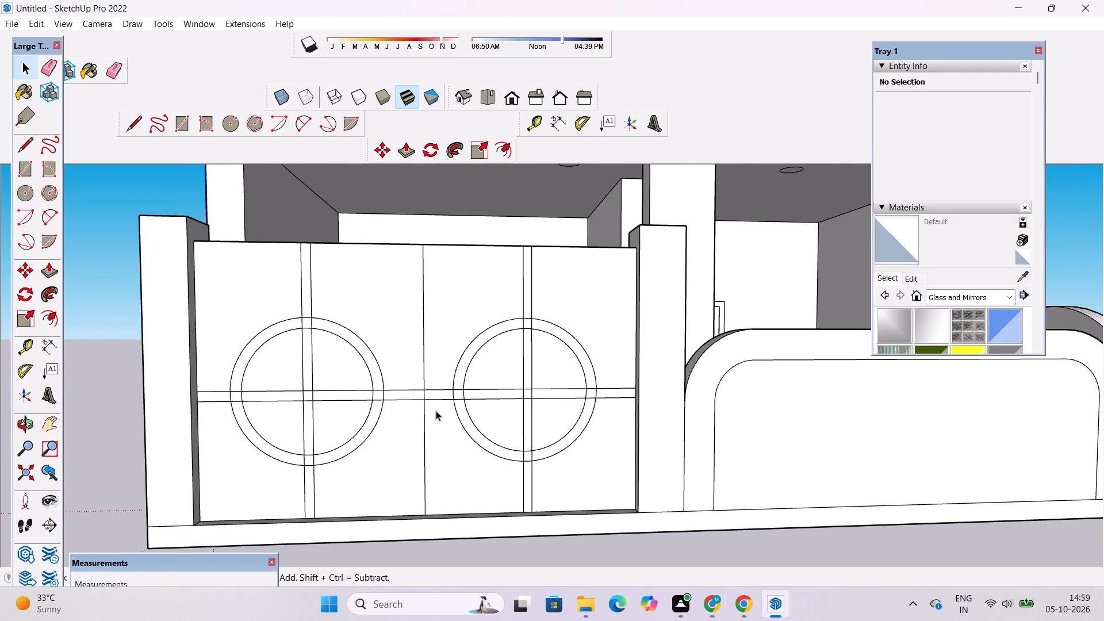
Draw short vertical end lines about 5 5/8" long across the horizontal strip on both sides of the seam between the gate leaves.
scroll(436, 411, up, 4)
scroll(436, 411, down, 3)
scroll(436, 411, up, 3)
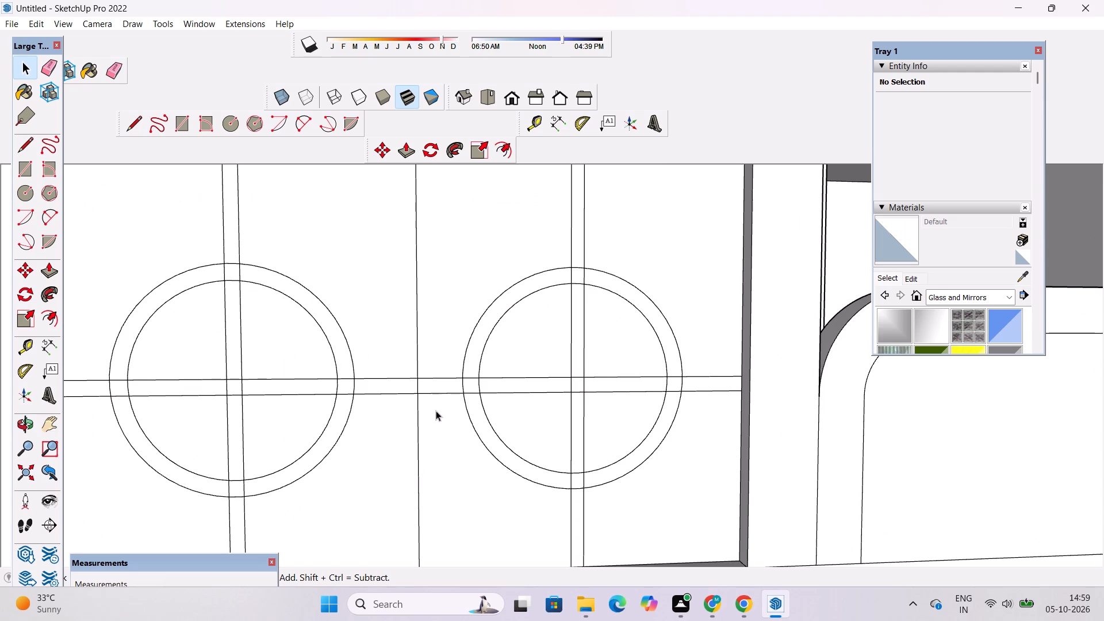
scroll(436, 411, down, 5)
scroll(416, 381, up, 6)
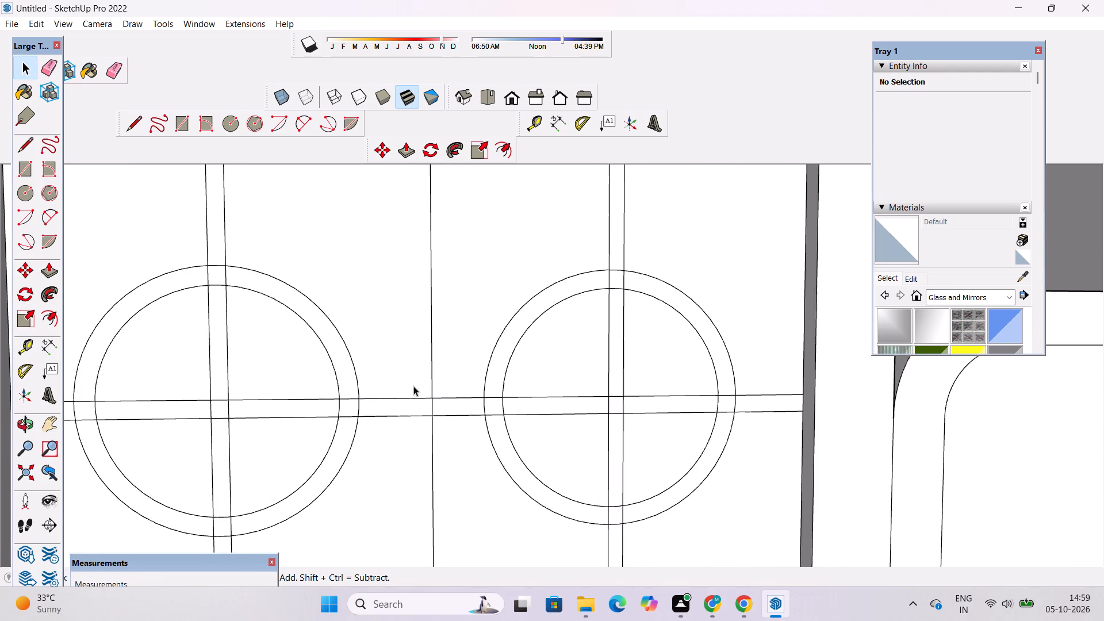
key(l)
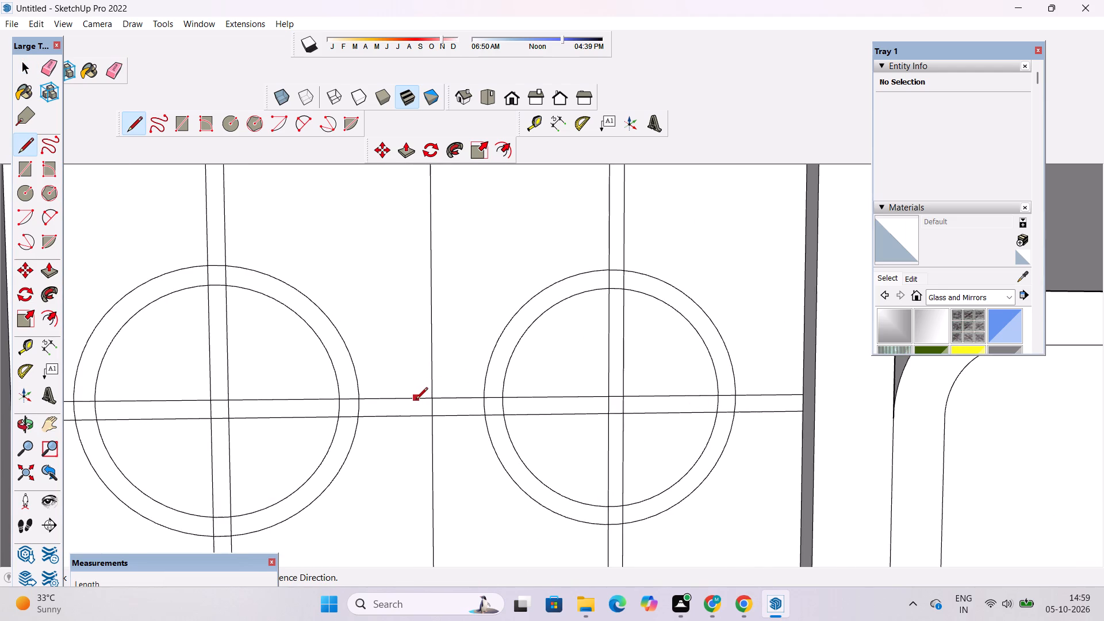
click(416, 400)
click(416, 417)
click(448, 400)
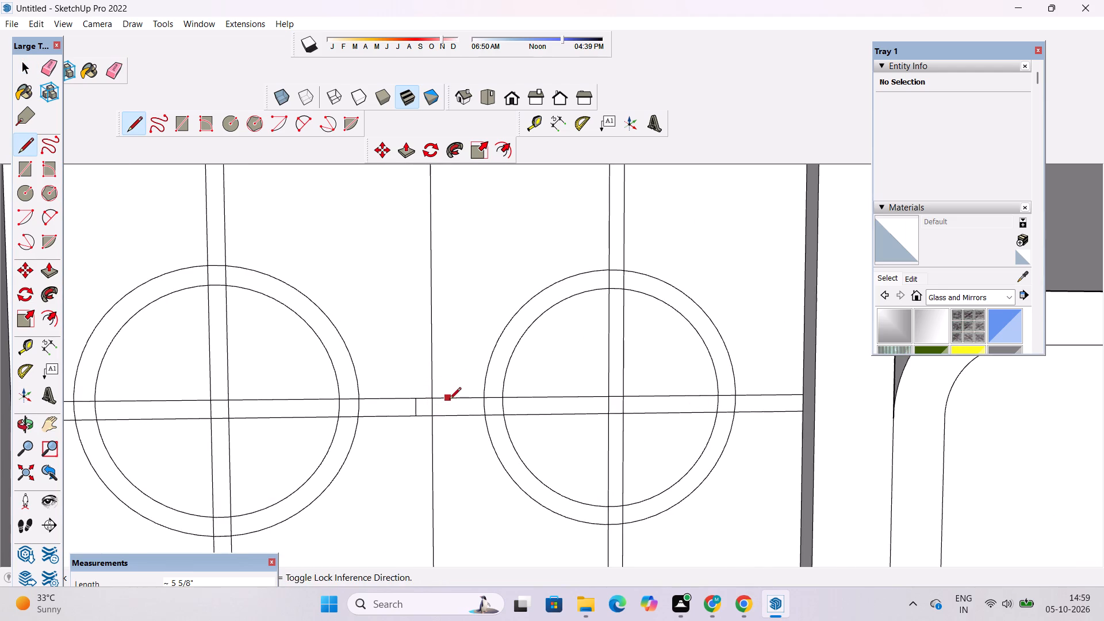
click(453, 415)
Erase the horizontal strip's upper and lower edges between the two end lines, leaving a gap around the leaf seam.
key(e)
scroll(430, 401, up, 5)
drag(425, 389, 421, 407)
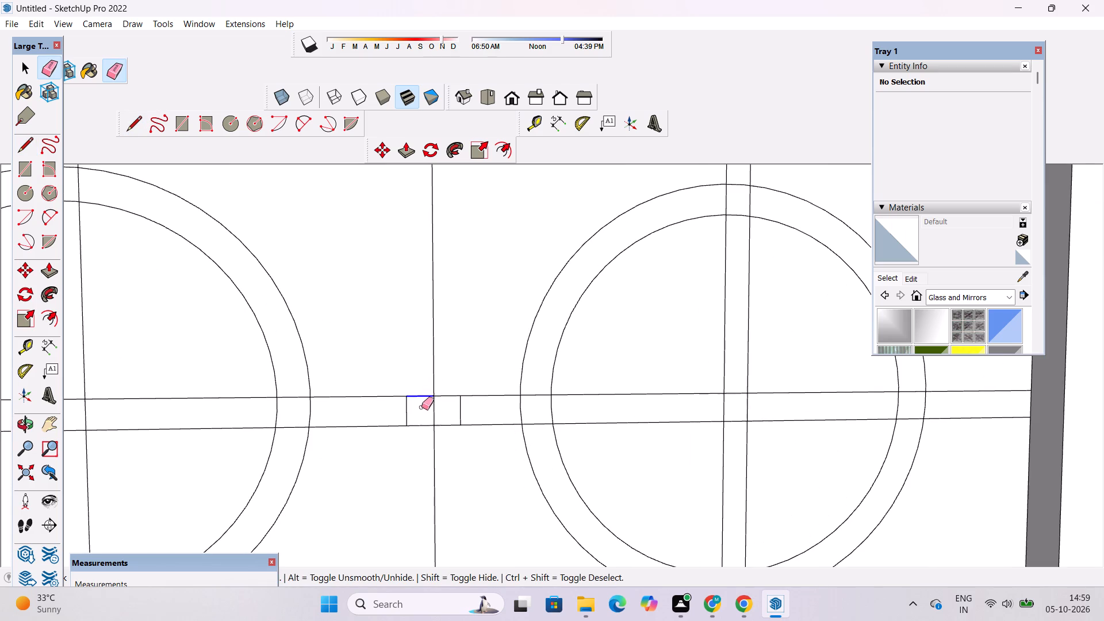
drag(421, 407, 421, 429)
drag(450, 388, 443, 435)
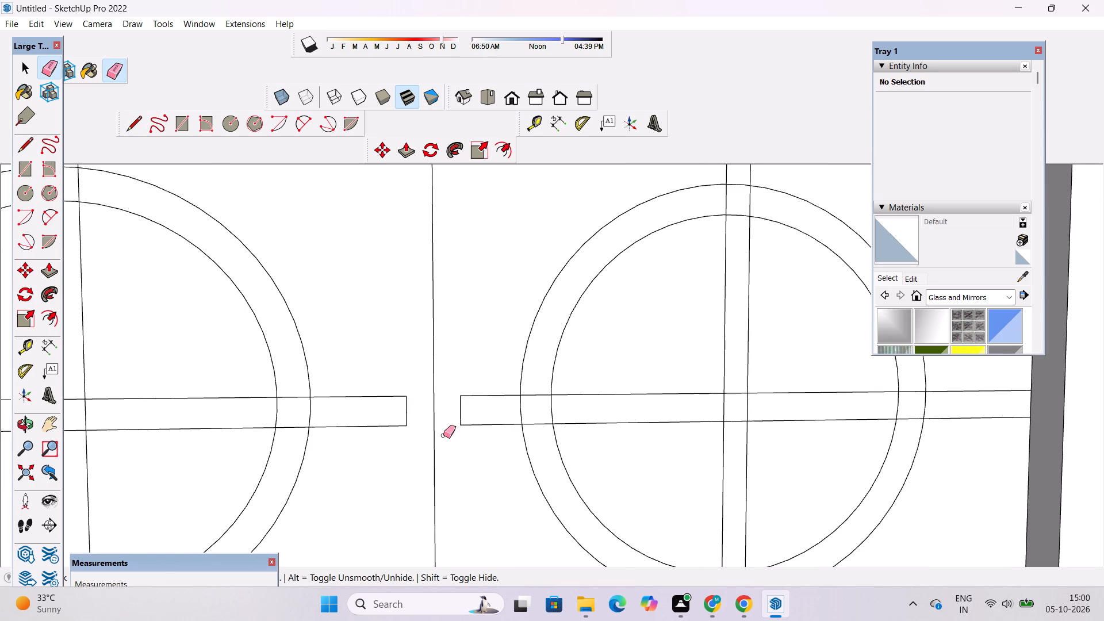
key(space)
Examine the finished gate pattern up close and the whole house front from several angles.
scroll(449, 432, down, 2)
key(o)
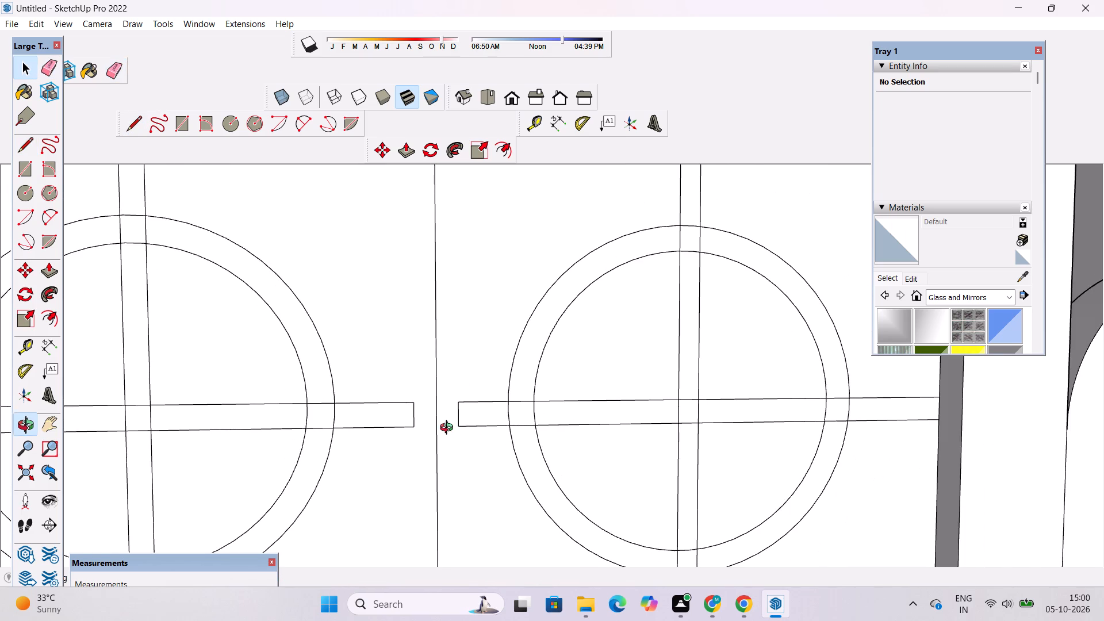
scroll(449, 429, down, 13)
scroll(449, 426, up, 1)
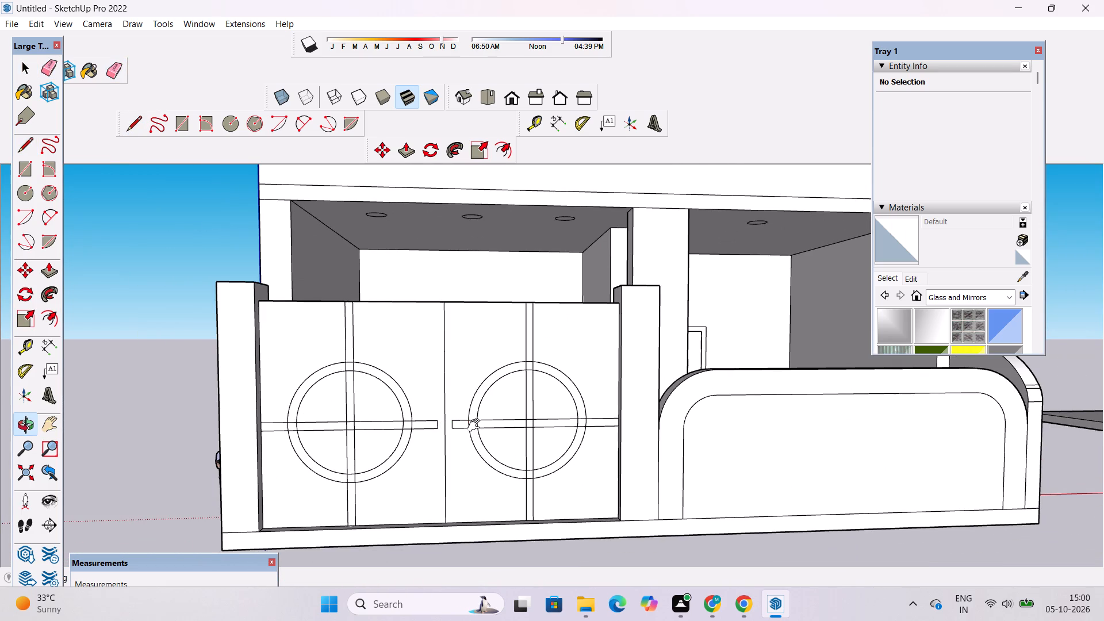
shift+drag(476, 425, 443, 433)
shift+scroll(580, 452, up, 5)
shift+drag(569, 435, 559, 405)
scroll(559, 404, down, 3)
shift+drag(558, 401, 568, 424)
scroll(526, 410, down, 5)
scroll(530, 418, up, 5)
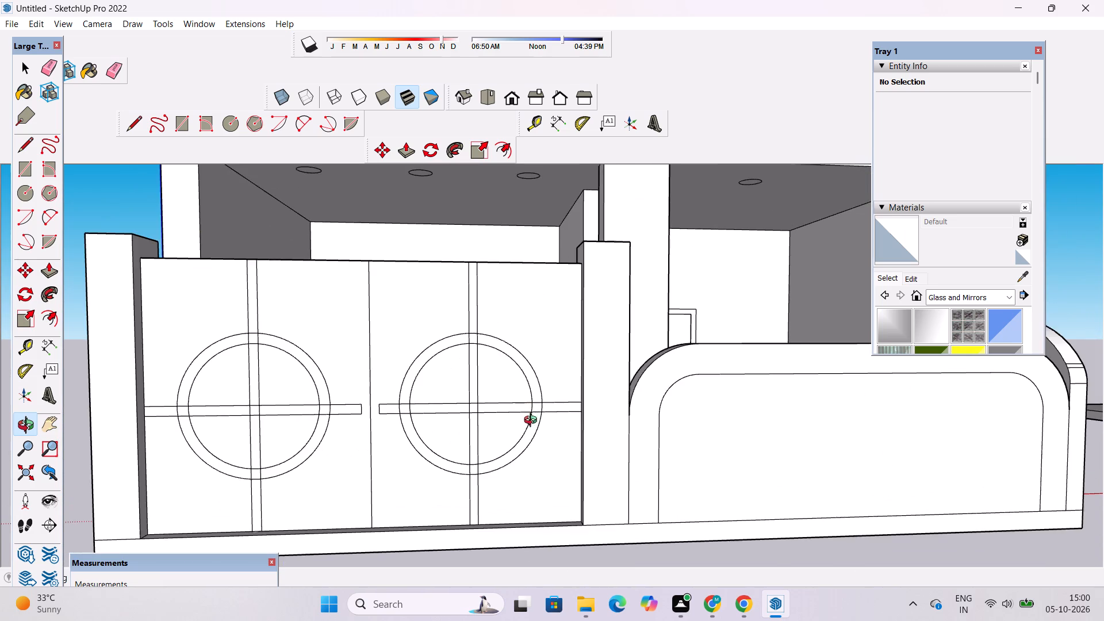
shift+drag(546, 443, 525, 463)
scroll(504, 421, down, 10)
shift+drag(528, 397, 499, 430)
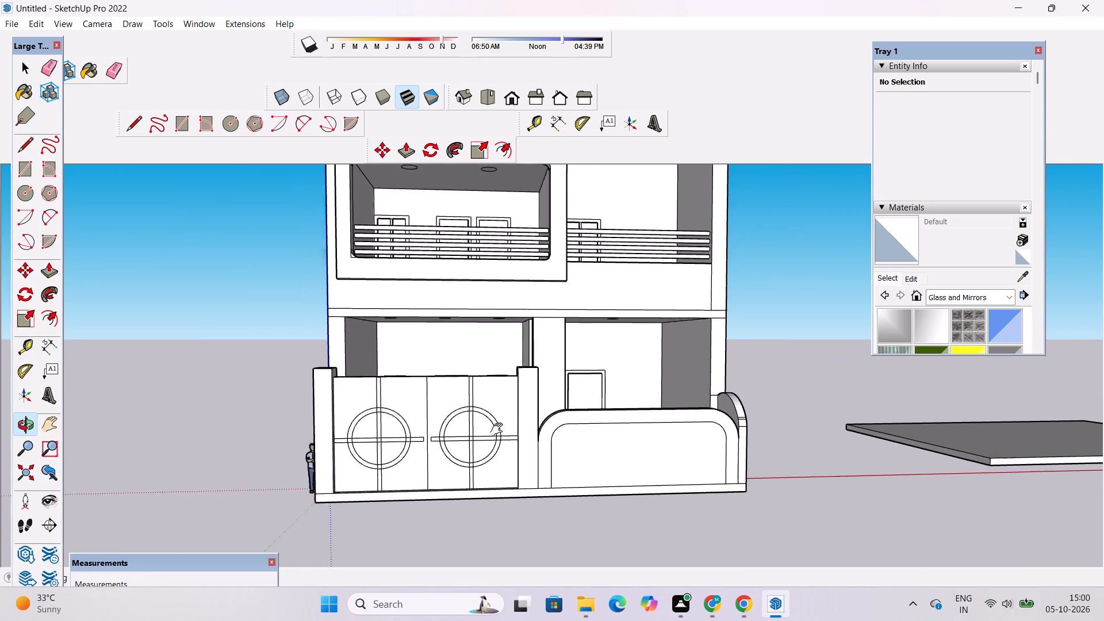
shift+drag(499, 430, 491, 435)
drag(682, 460, 634, 467)
scroll(586, 425, down, 6)
shift+drag(628, 392, 635, 440)
shift+drag(586, 457, 580, 415)
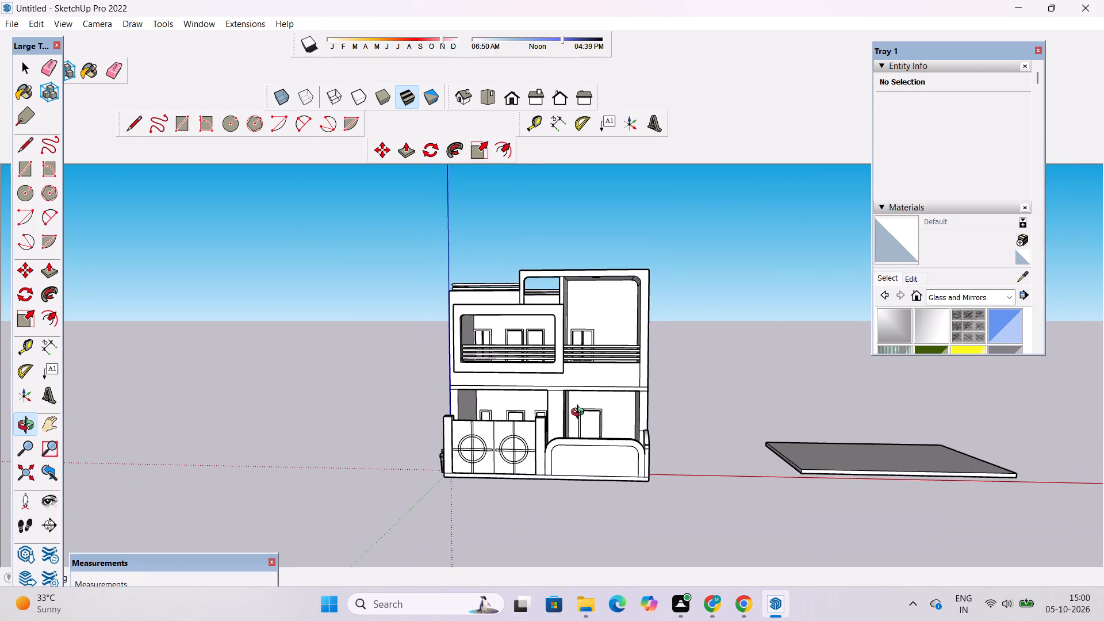
drag(580, 413, 580, 431)
drag(582, 433, 582, 482)
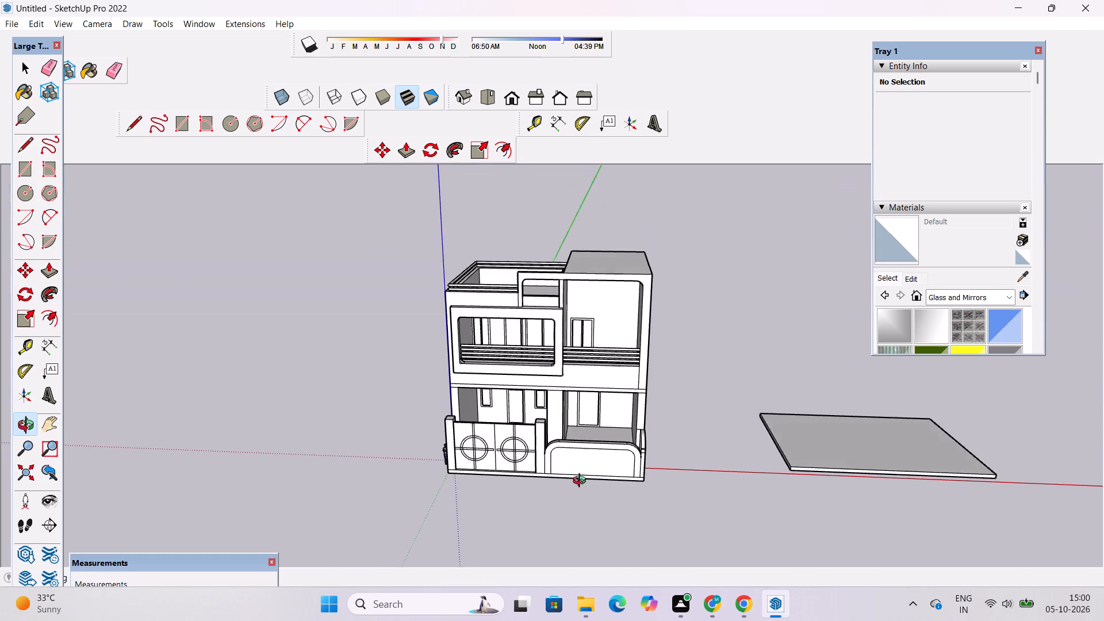
drag(582, 482, 582, 483)
scroll(593, 426, up, 3)
shift+drag(600, 420, 506, 413)
drag(468, 432, 503, 364)
shift+drag(503, 366, 535, 386)
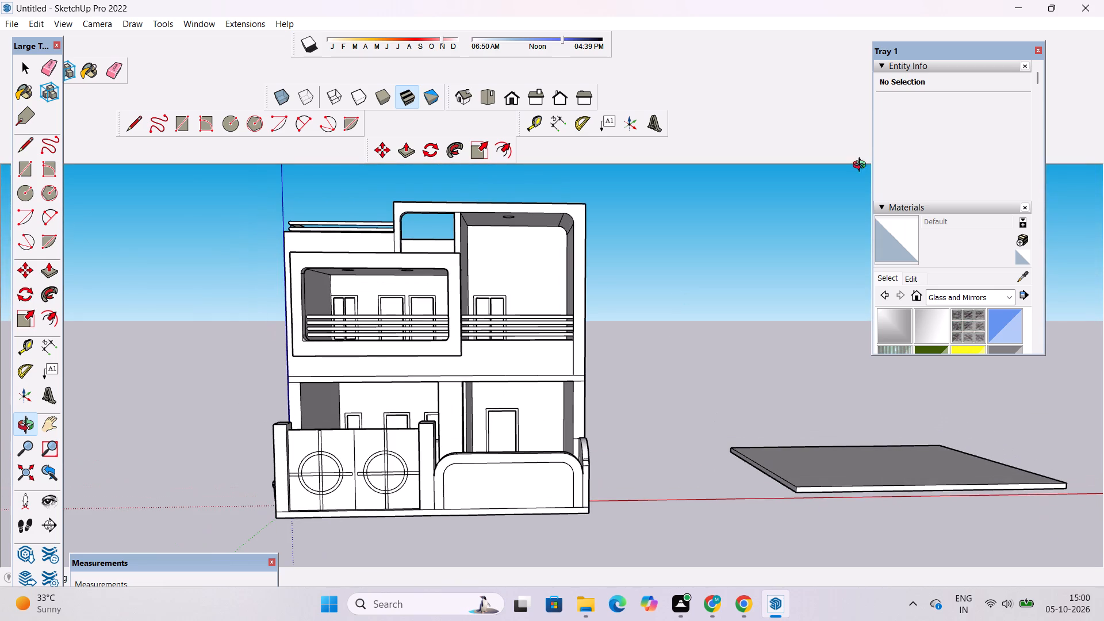
Paint the back wall of the tall upper-floor balcony recess with Cladding Siding Tan from the Brick, Cladding and Siding collection.
click(909, 208)
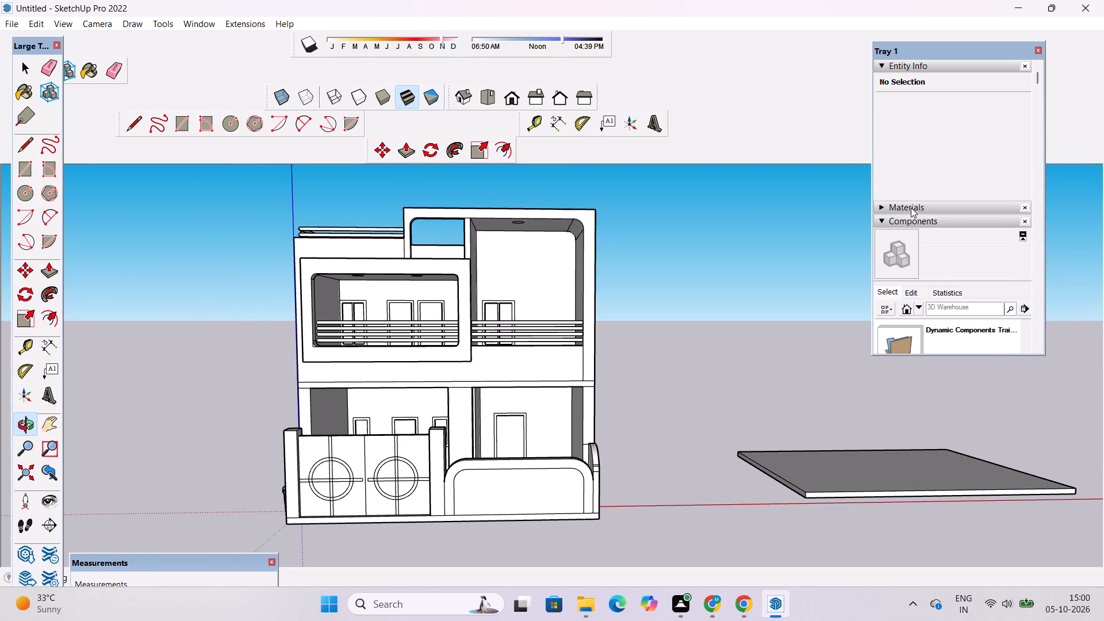
click(911, 208)
scroll(905, 143, down, 1)
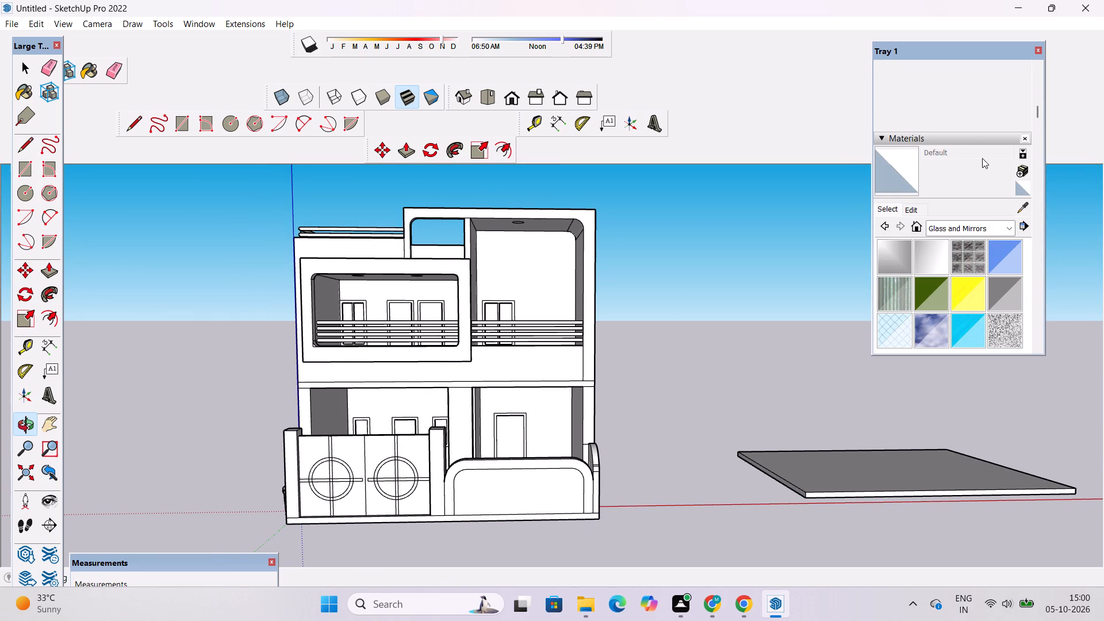
click(1005, 227)
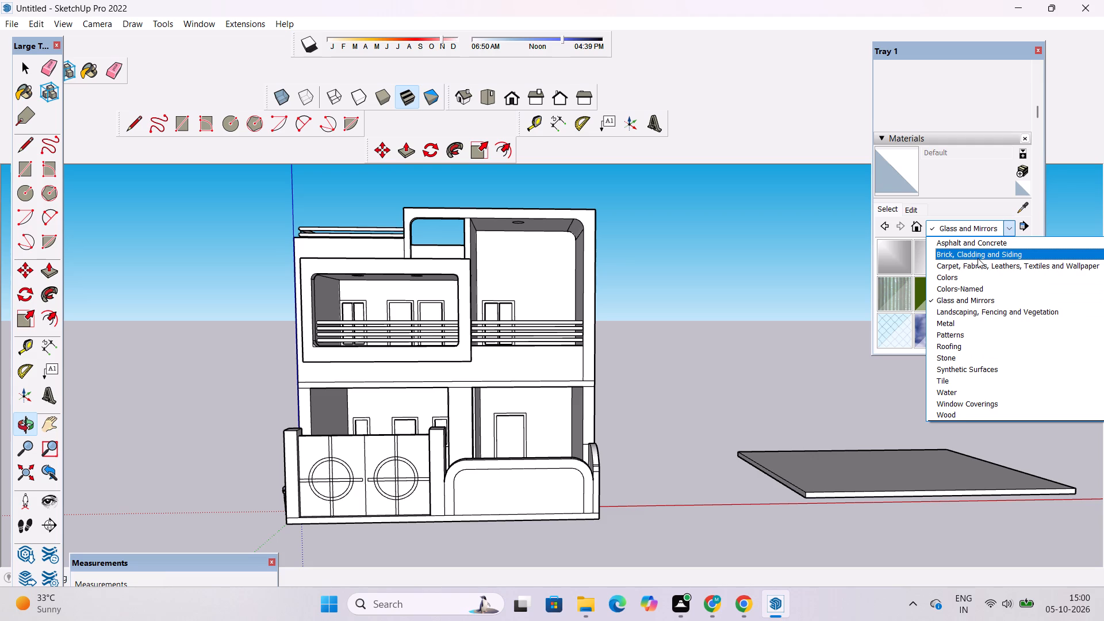
click(975, 255)
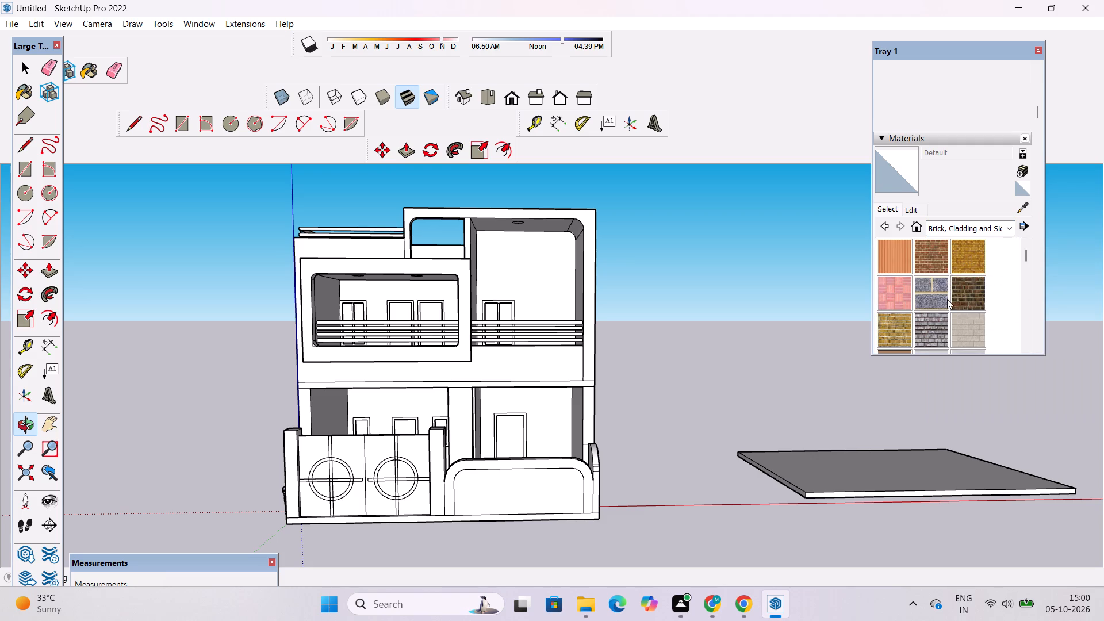
scroll(947, 299, down, 4)
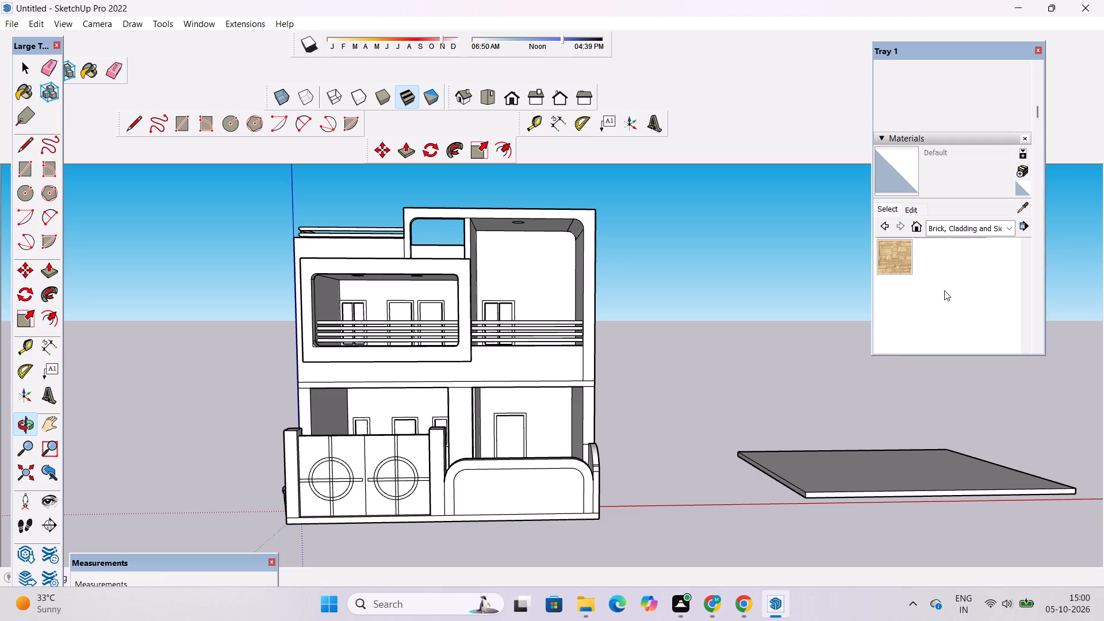
scroll(944, 290, down, 1)
scroll(944, 290, up, 4)
click(894, 304)
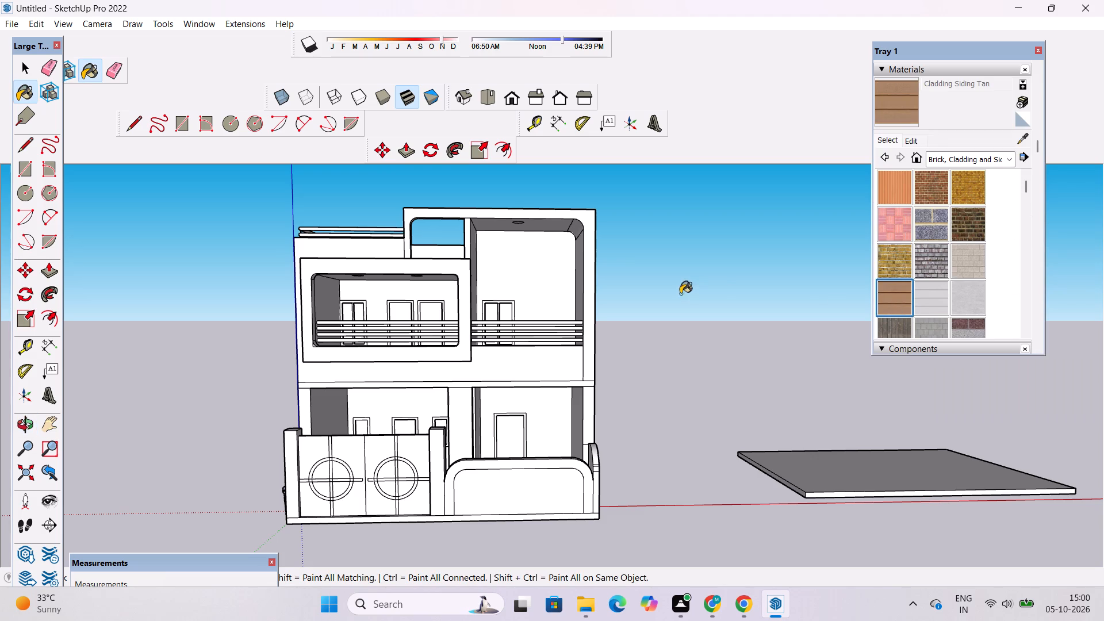
click(549, 277)
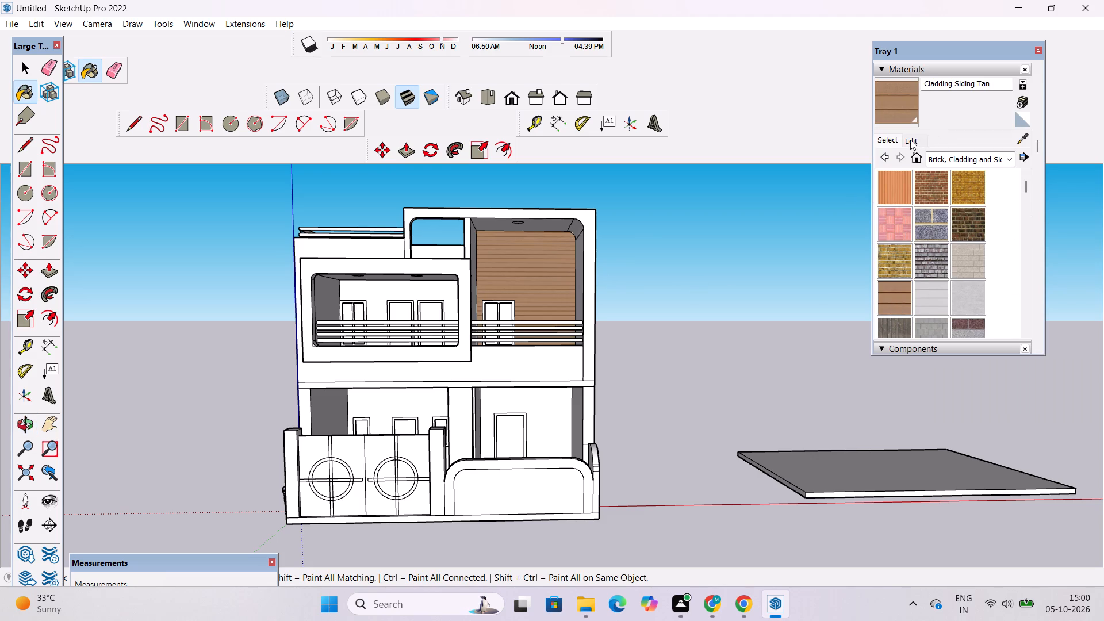
Recolour the Cladding Siding Tan material to a lighter greyish beige using the colour wheel.
click(912, 140)
click(908, 206)
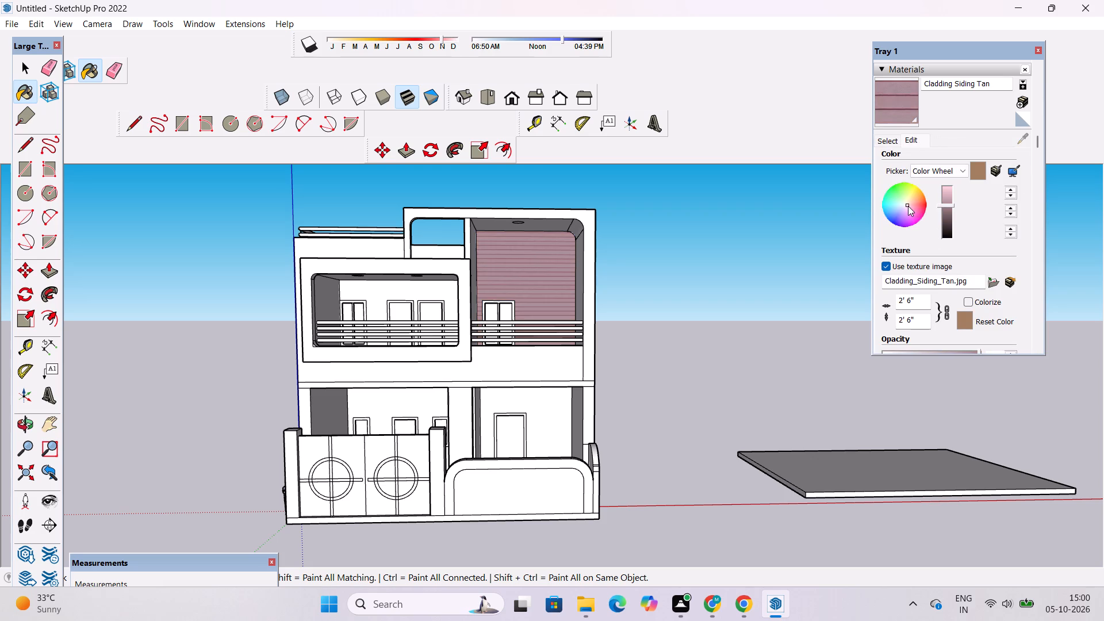
click(901, 201)
click(908, 202)
Set the cladding texture size to 10' by 10'.
click(921, 319)
key(BackSpace)
key(BackSpace)
key(BackSpace)
key(BackSpace)
key(BackSpace)
key(BackSpace)
key(BackSpace)
key(BackSpace)
key(BackSpace)
key(BackSpace)
key(BackSpace)
key(BackSpace)
key(BackSpace)
text(10')
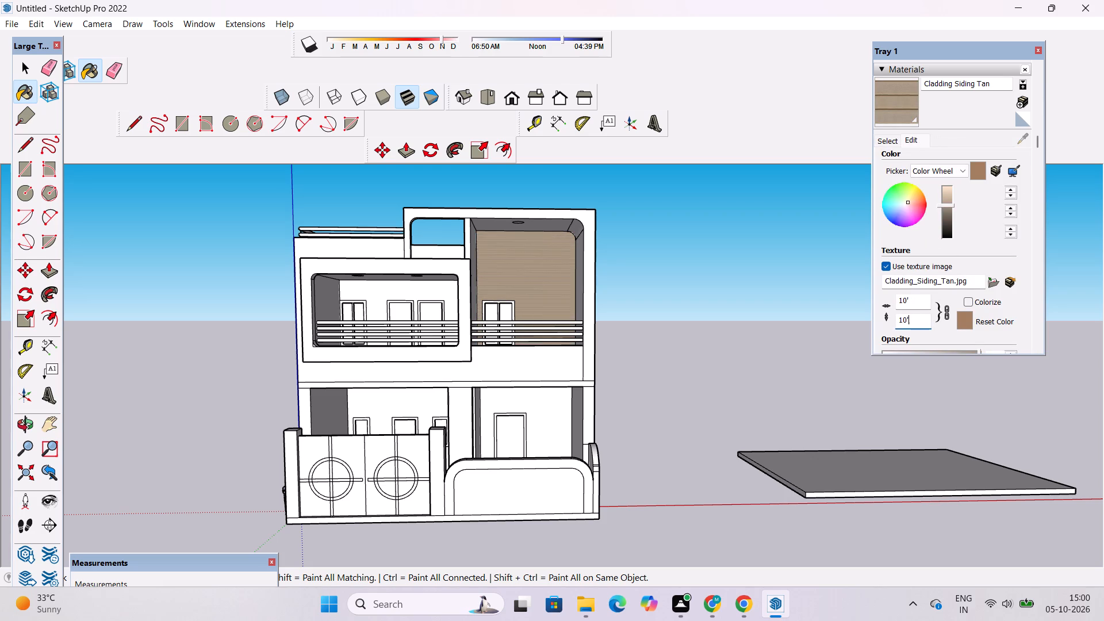
key(Return)
key(o)
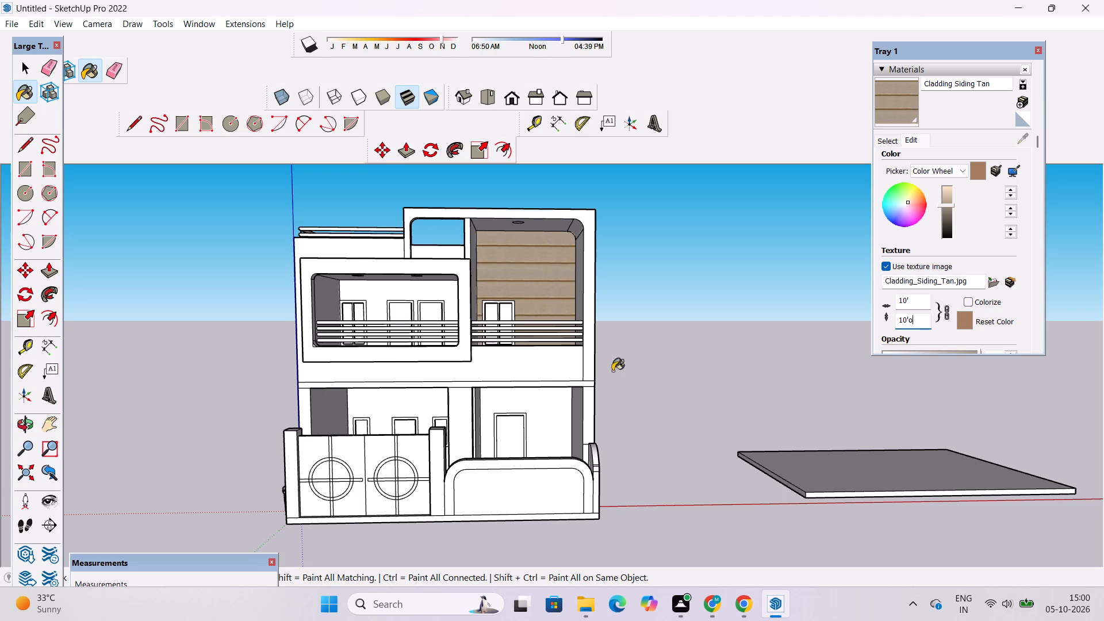
scroll(533, 347, down, 2)
click(22, 425)
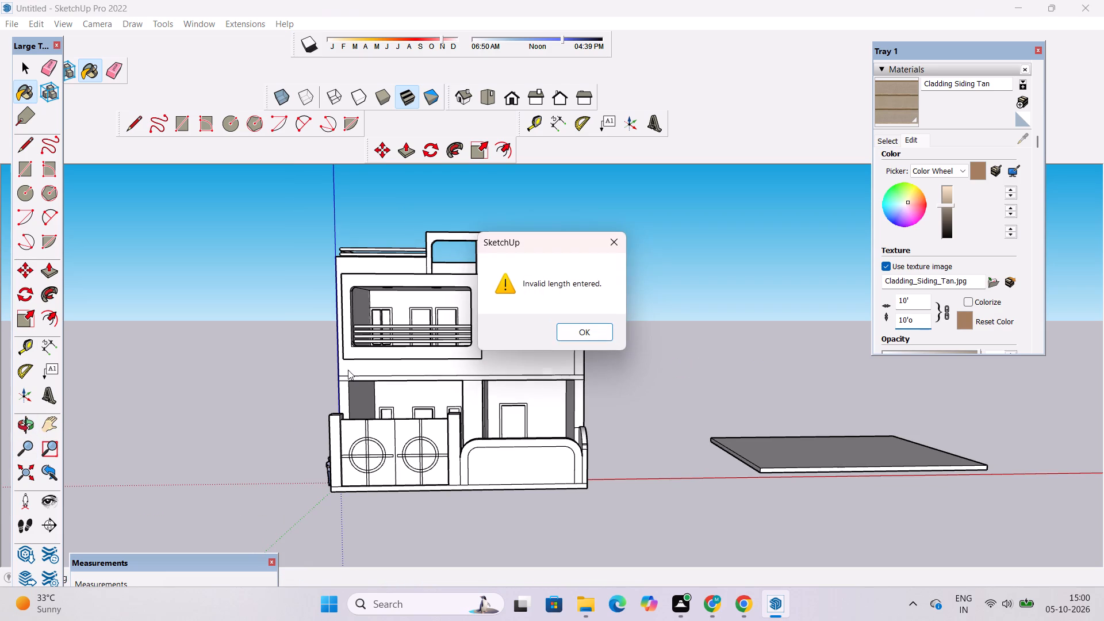
click(612, 246)
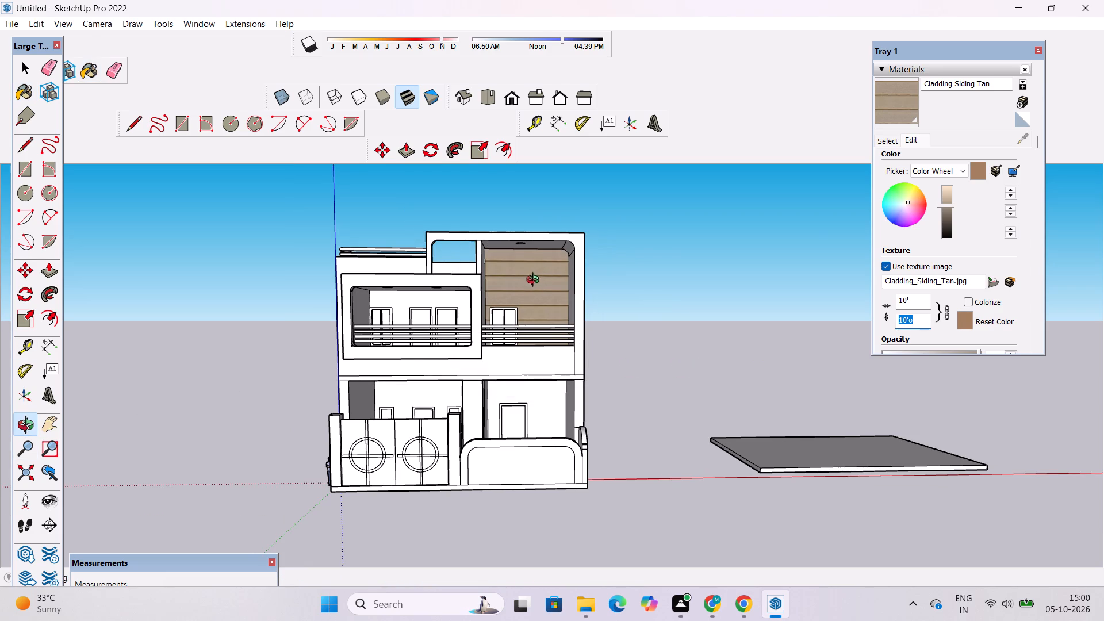
Examine the clad balcony wall and its window up close and the house front from several angles.
scroll(512, 288, down, 4)
scroll(551, 313, up, 4)
drag(566, 309, 535, 344)
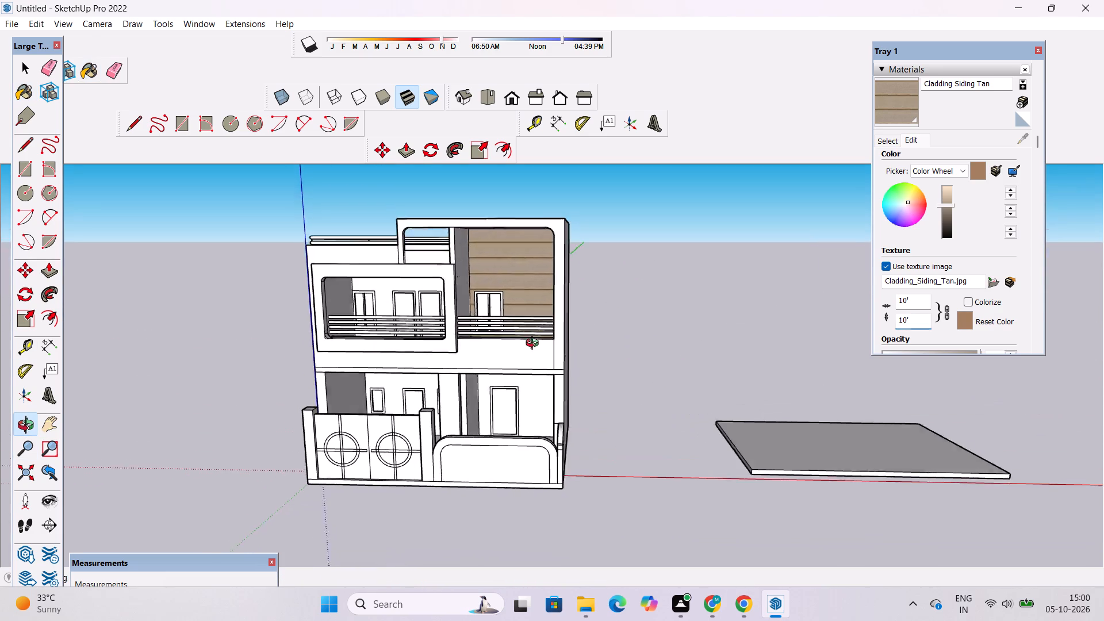
drag(535, 344, 528, 348)
scroll(371, 375, up, 3)
shift+drag(304, 385, 483, 381)
drag(488, 382, 527, 297)
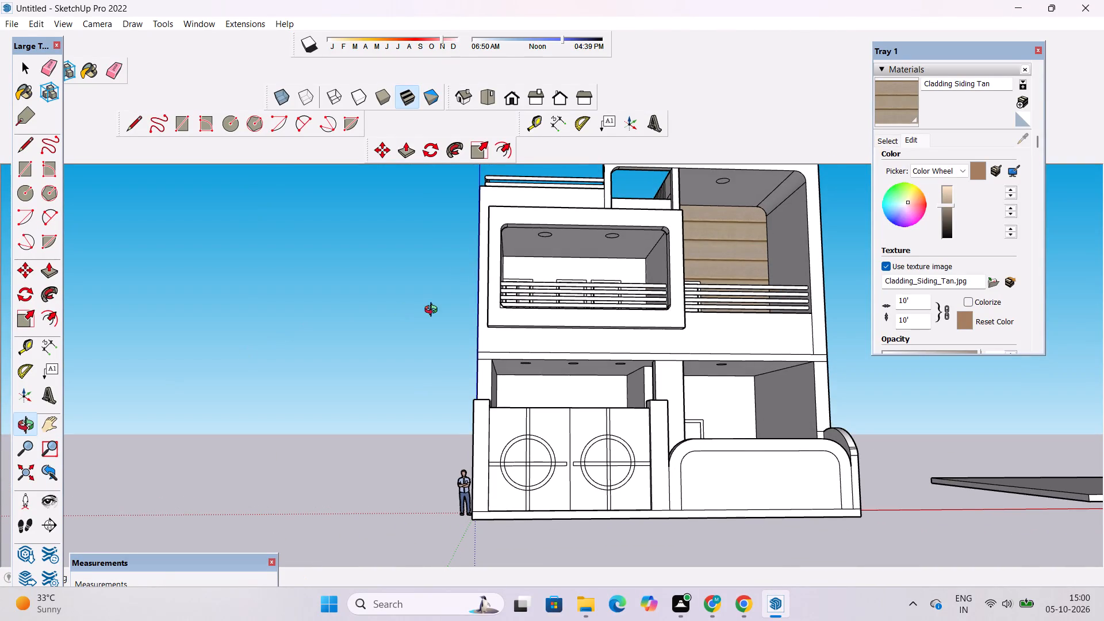
scroll(438, 311, down, 1)
shift+drag(555, 308, 507, 342)
scroll(499, 336, up, 3)
scroll(496, 336, down, 5)
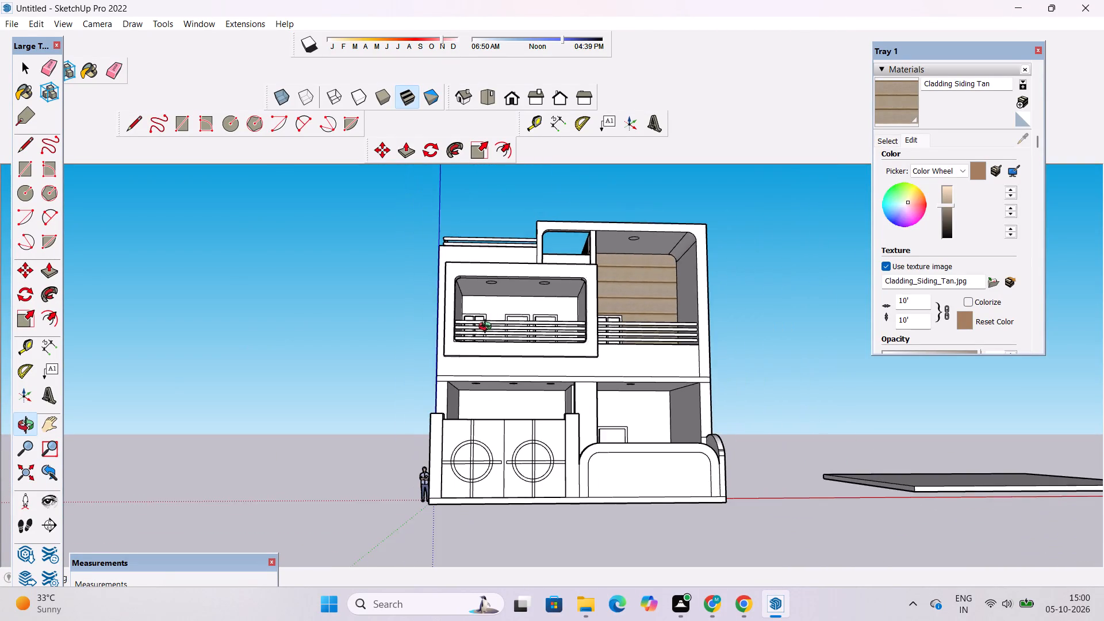
drag(505, 311, 448, 345)
scroll(465, 325, up, 2)
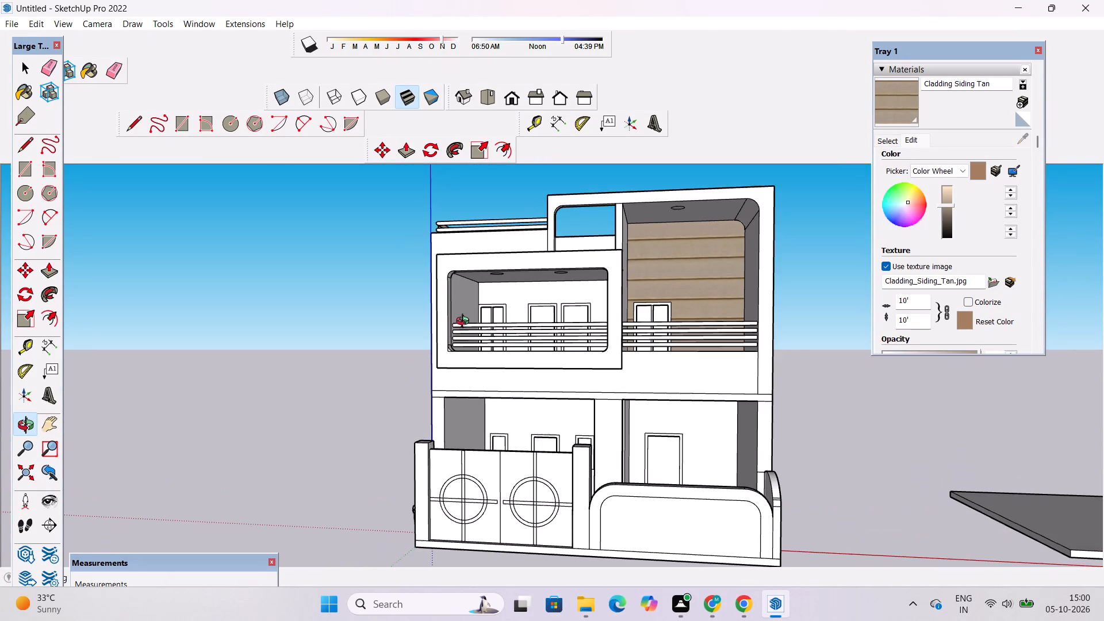
drag(571, 309, 527, 319)
drag(483, 326, 541, 335)
scroll(541, 335, down, 1)
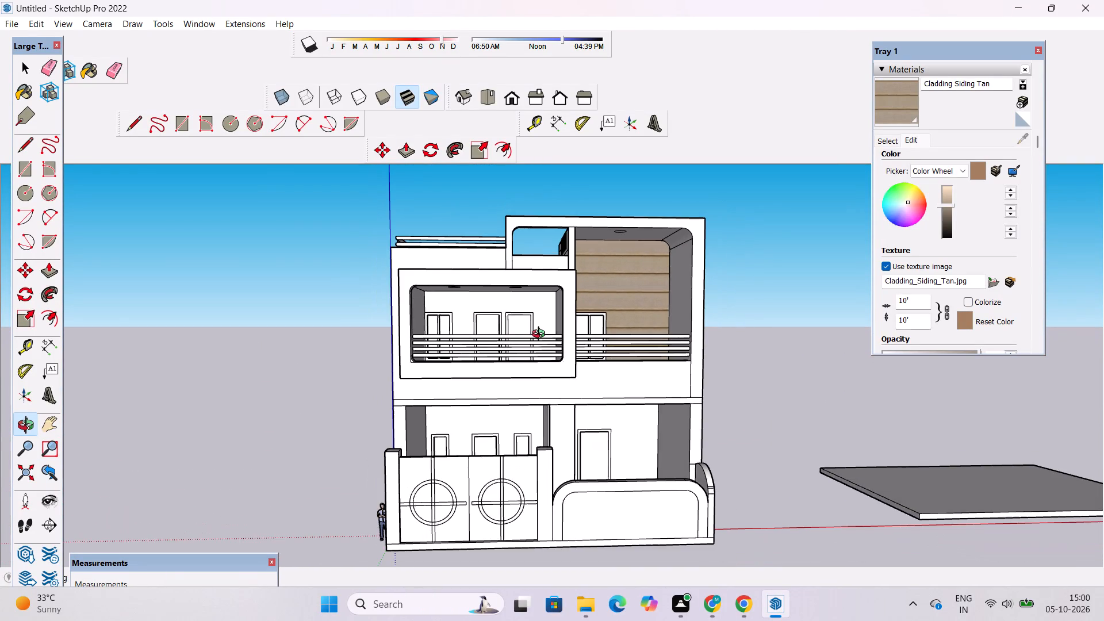
shift+drag(541, 335, 526, 355)
drag(521, 357, 546, 354)
scroll(531, 359, up, 2)
drag(584, 337, 471, 384)
scroll(619, 327, up, 3)
shift+drag(628, 324, 558, 308)
drag(461, 375, 579, 351)
drag(581, 354, 539, 363)
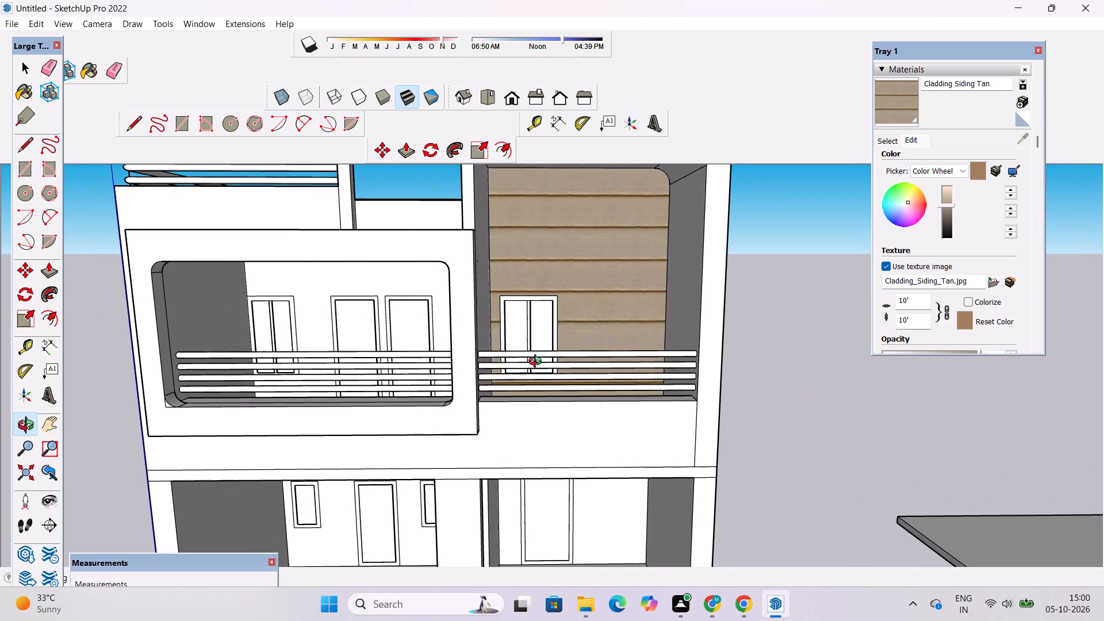
scroll(538, 363, down, 4)
drag(534, 374, 524, 457)
scroll(604, 317, up, 5)
shift+drag(486, 344, 555, 319)
scroll(555, 319, up, 2)
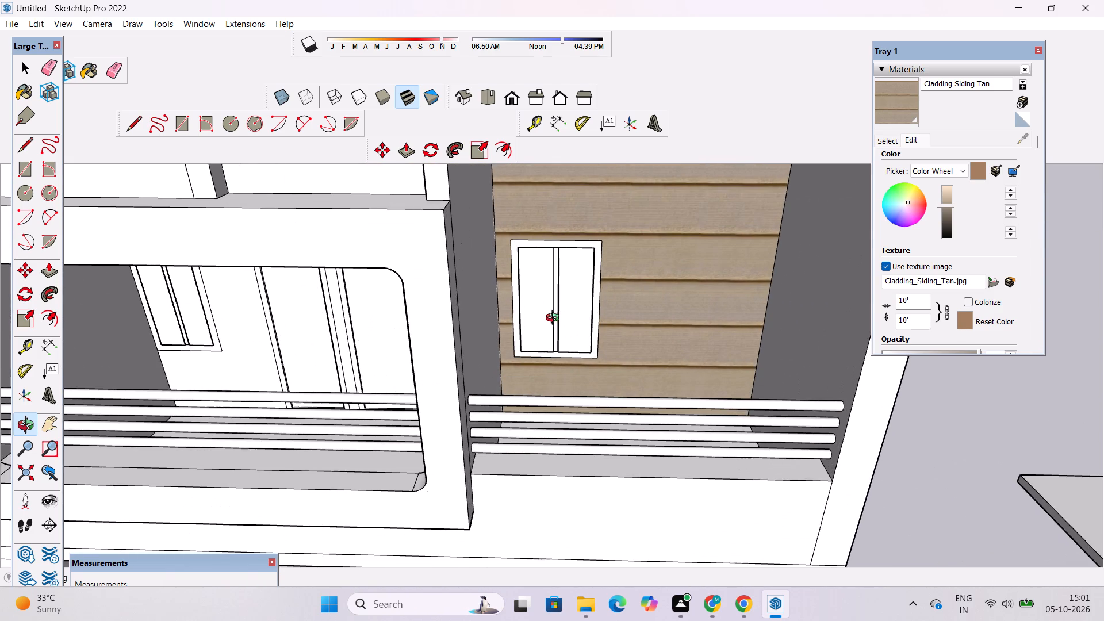
Examine the doors, window and railings of the adjoining framed balcony up close.
scroll(550, 319, down, 2)
shift+drag(551, 316, 550, 332)
drag(538, 358, 542, 287)
scroll(542, 287, down, 5)
shift+drag(444, 319, 474, 320)
drag(402, 359, 553, 428)
scroll(466, 379, up, 3)
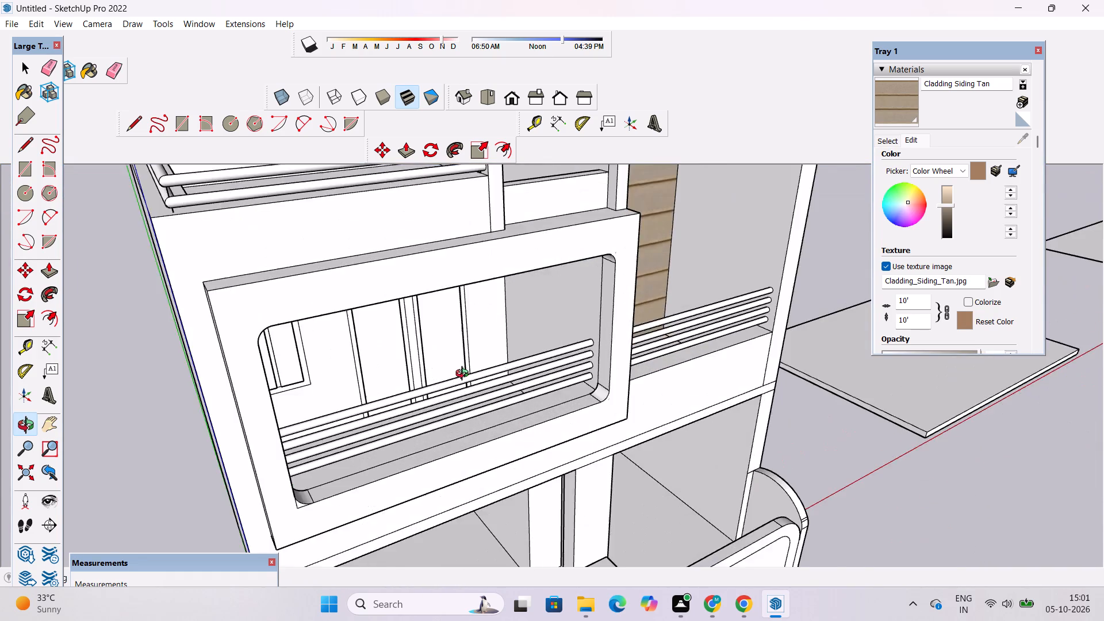
scroll(465, 375, up, 5)
drag(528, 342, 356, 326)
scroll(403, 257, up, 11)
drag(460, 278, 425, 315)
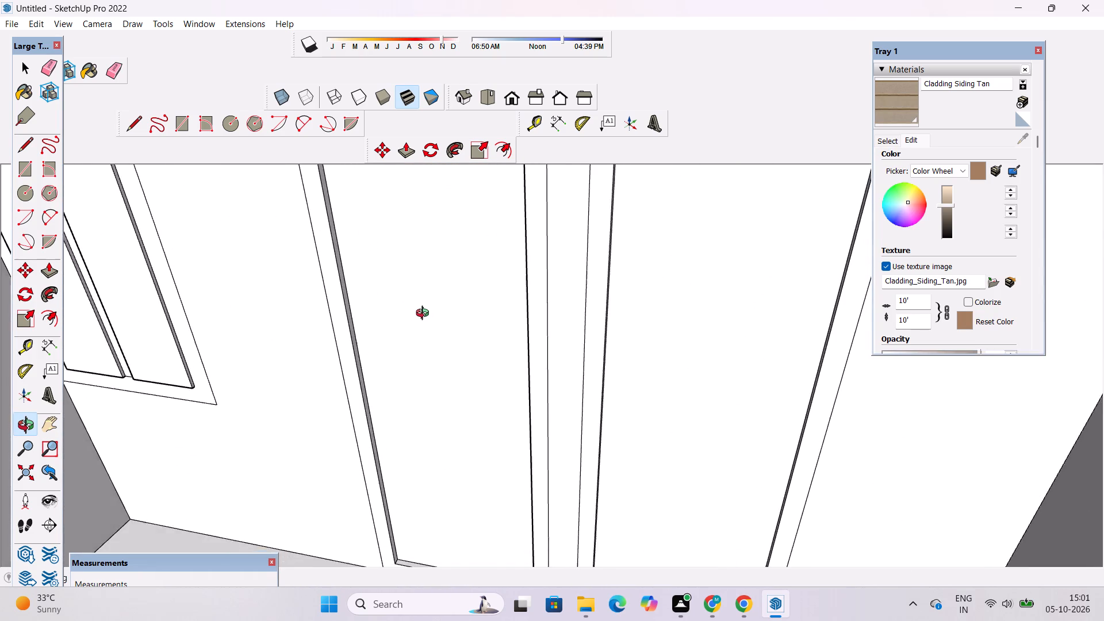
scroll(425, 315, down, 6)
click(403, 370)
Examine the house from the standard front view and from slightly above.
click(512, 103)
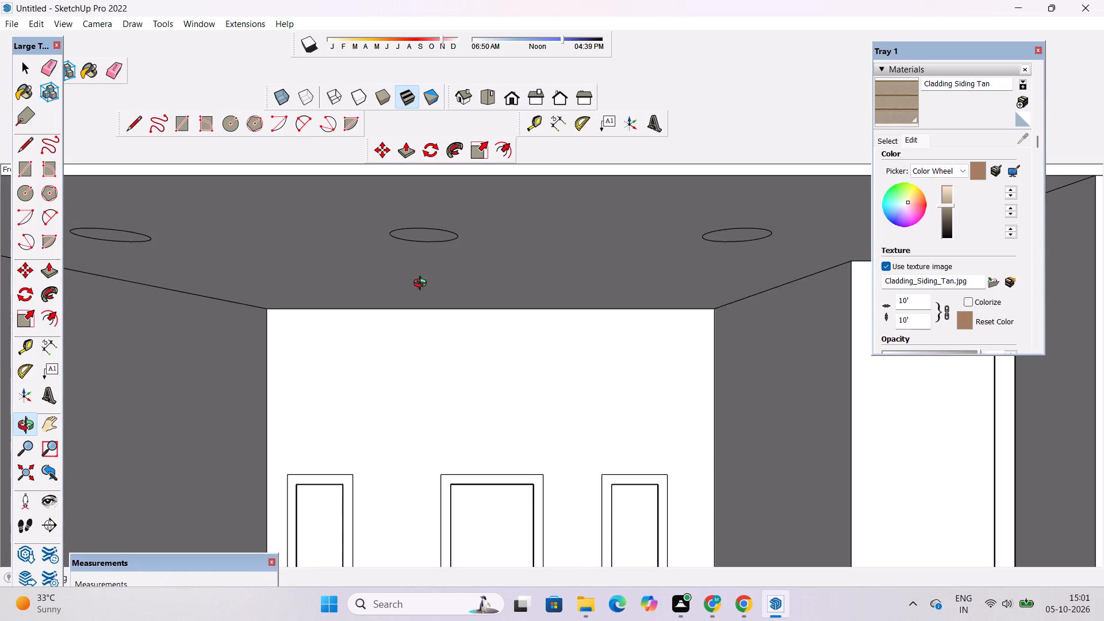
scroll(413, 299, down, 9)
shift+drag(411, 310, 424, 288)
scroll(424, 286, down, 5)
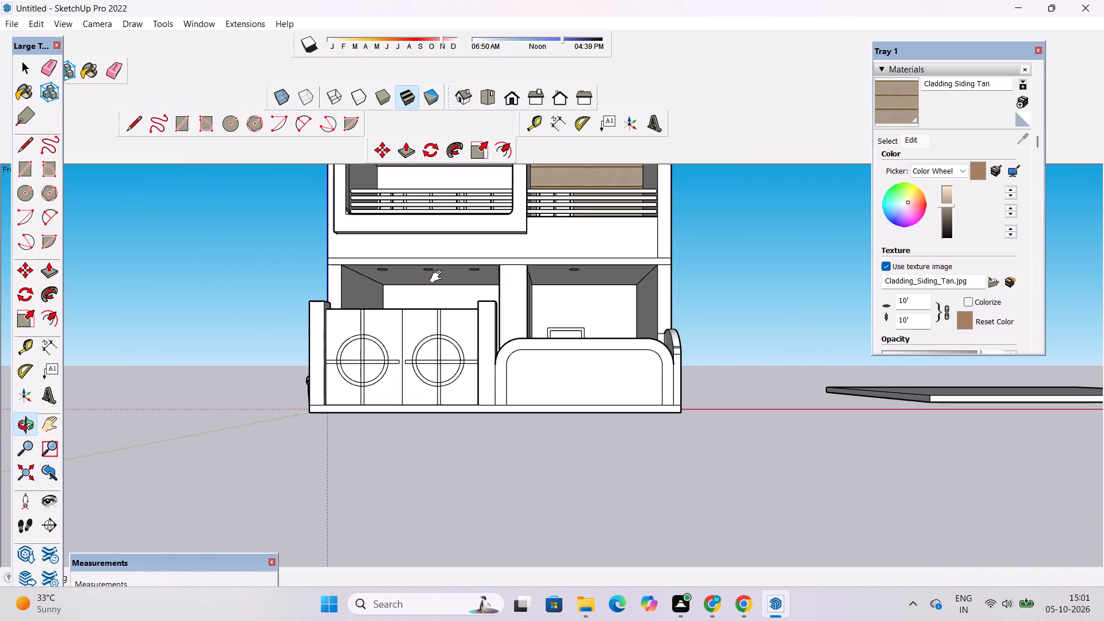
shift+drag(439, 277, 436, 297)
drag(436, 298, 430, 347)
shift+drag(435, 290, 408, 406)
scroll(442, 317, down, 3)
shift+drag(517, 295, 511, 306)
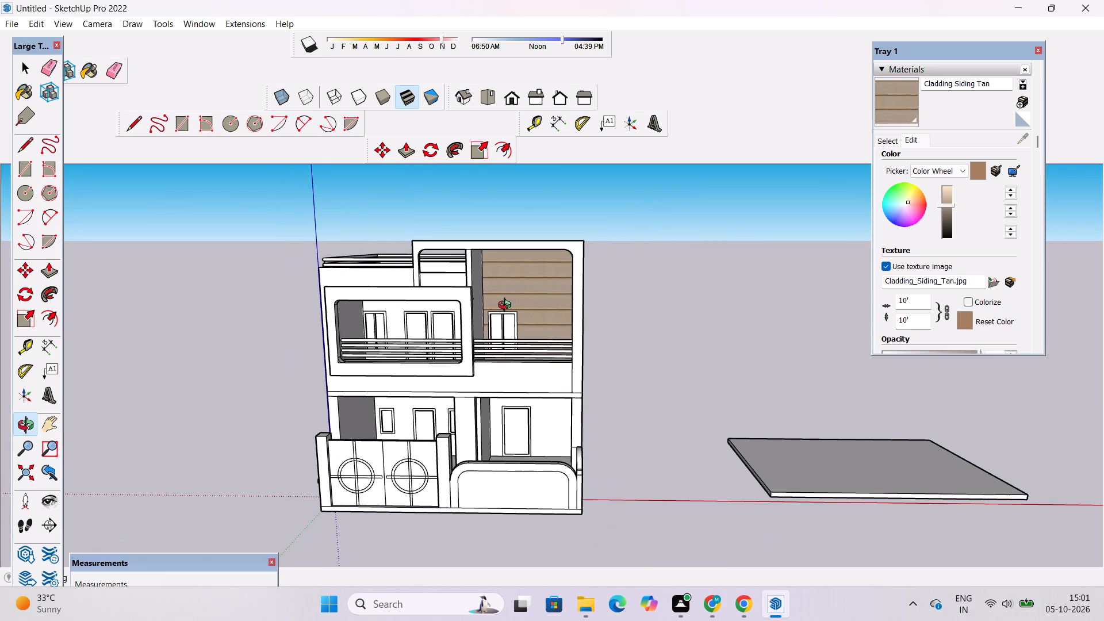
scroll(488, 312, down, 4)
shift+drag(465, 327, 465, 350)
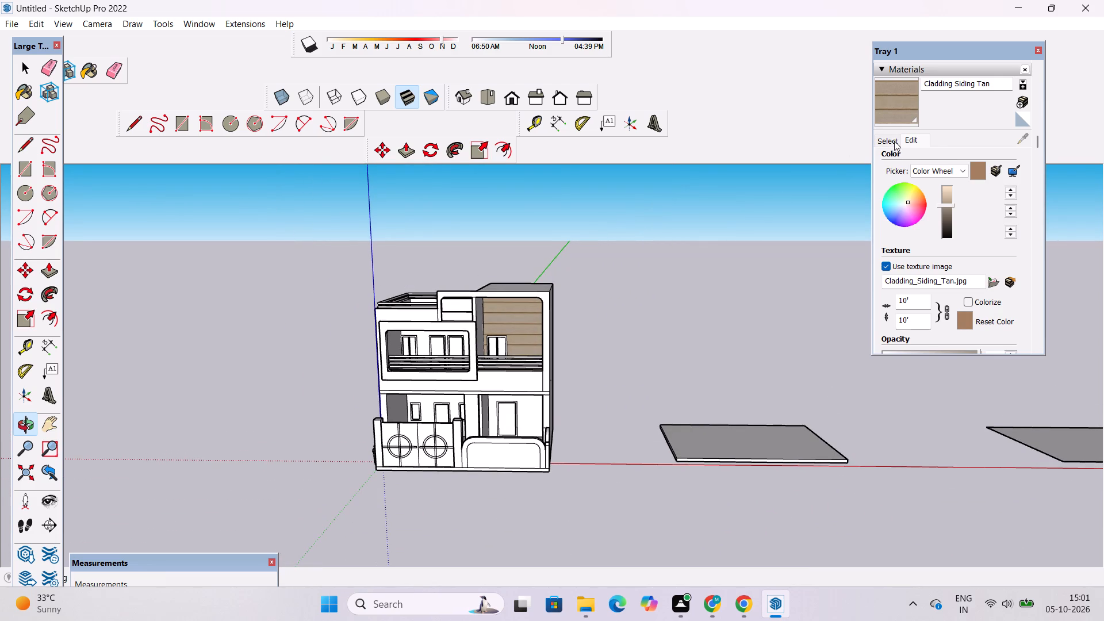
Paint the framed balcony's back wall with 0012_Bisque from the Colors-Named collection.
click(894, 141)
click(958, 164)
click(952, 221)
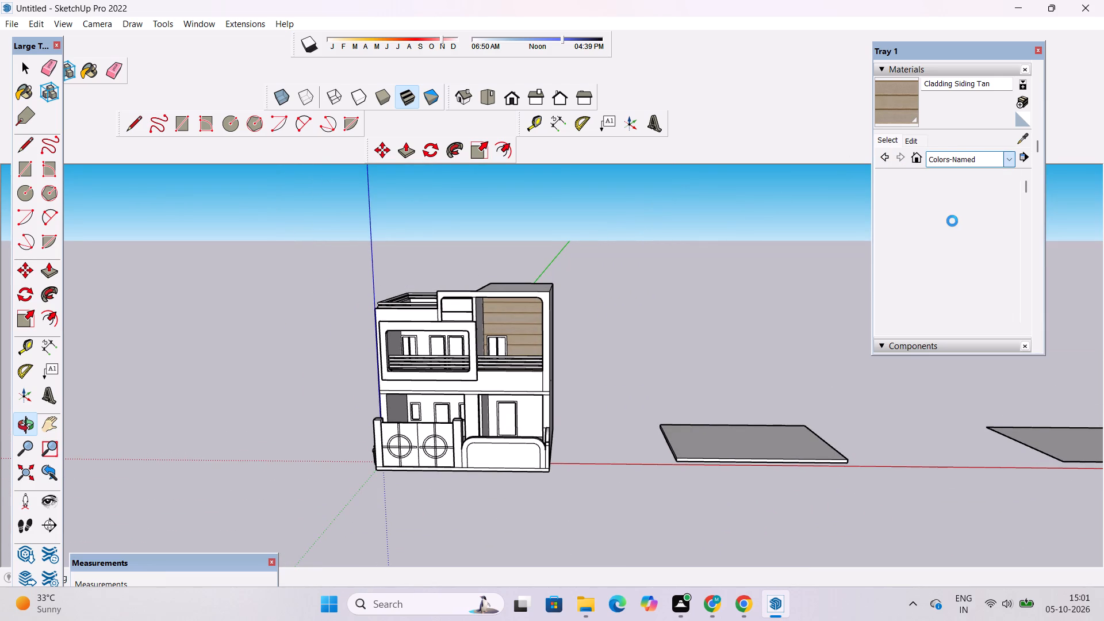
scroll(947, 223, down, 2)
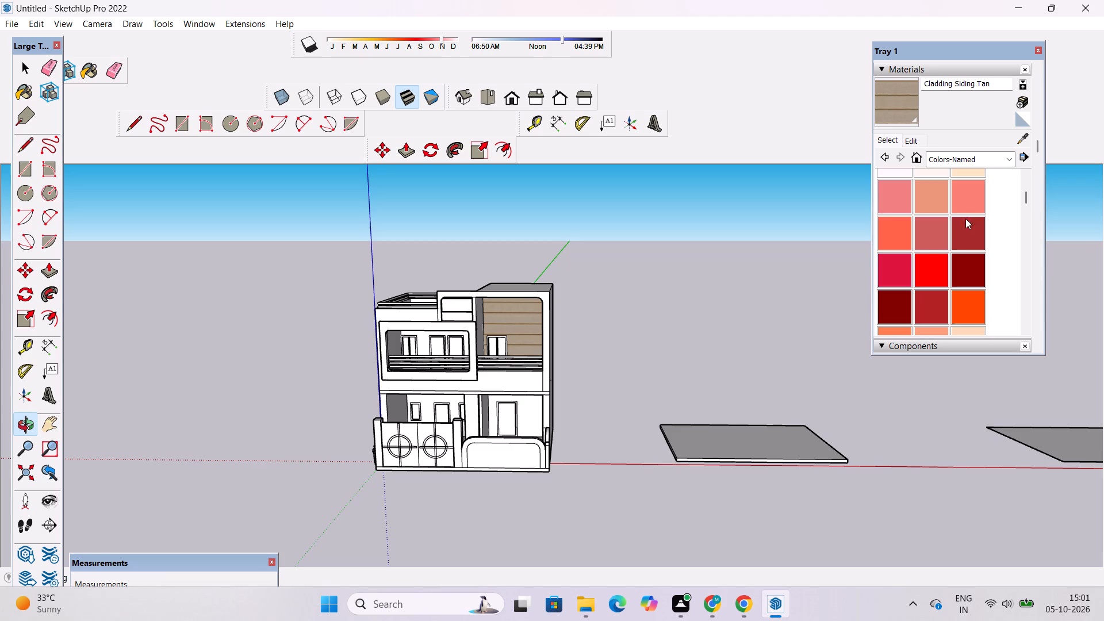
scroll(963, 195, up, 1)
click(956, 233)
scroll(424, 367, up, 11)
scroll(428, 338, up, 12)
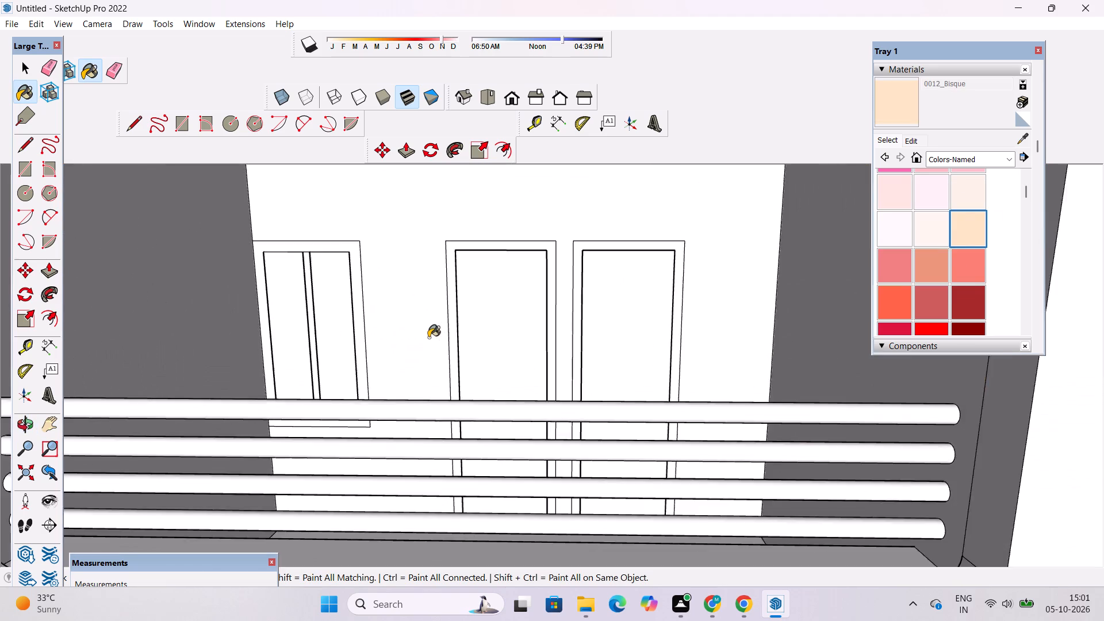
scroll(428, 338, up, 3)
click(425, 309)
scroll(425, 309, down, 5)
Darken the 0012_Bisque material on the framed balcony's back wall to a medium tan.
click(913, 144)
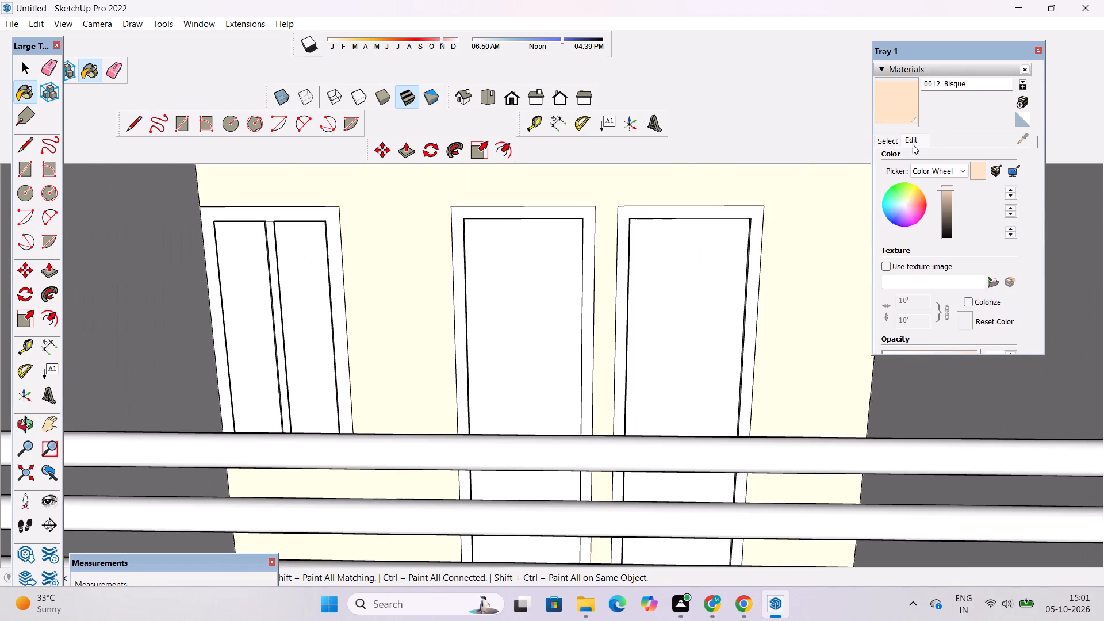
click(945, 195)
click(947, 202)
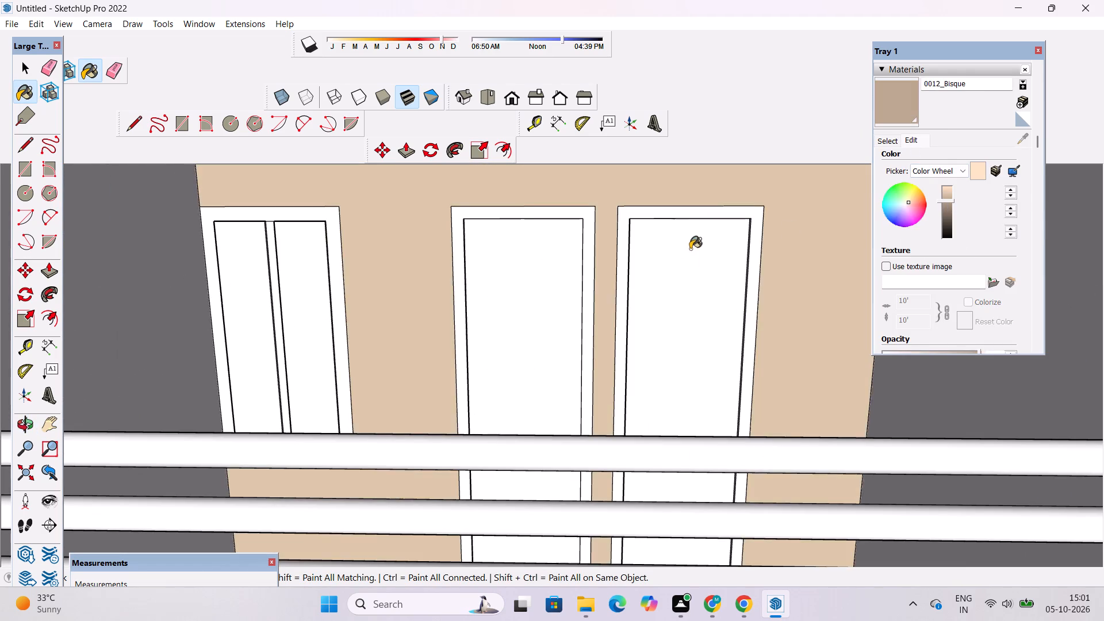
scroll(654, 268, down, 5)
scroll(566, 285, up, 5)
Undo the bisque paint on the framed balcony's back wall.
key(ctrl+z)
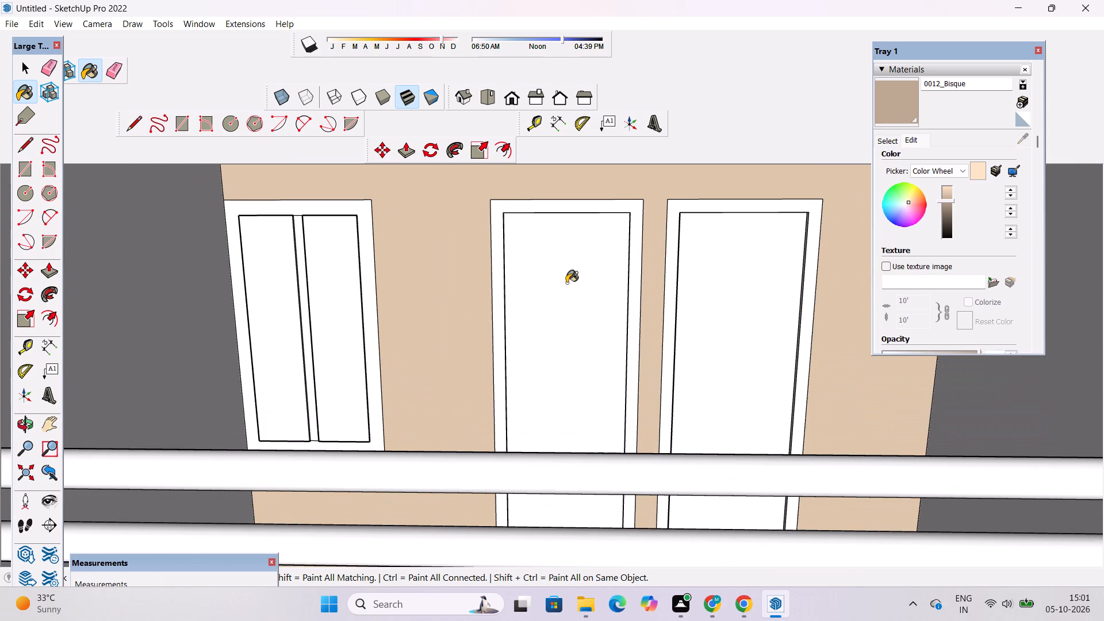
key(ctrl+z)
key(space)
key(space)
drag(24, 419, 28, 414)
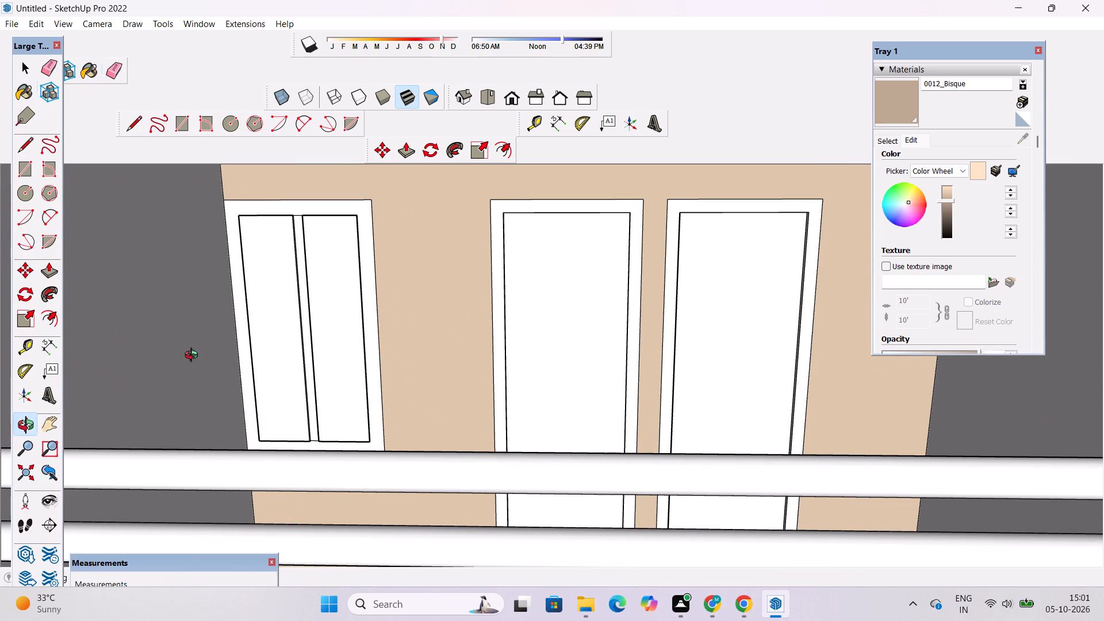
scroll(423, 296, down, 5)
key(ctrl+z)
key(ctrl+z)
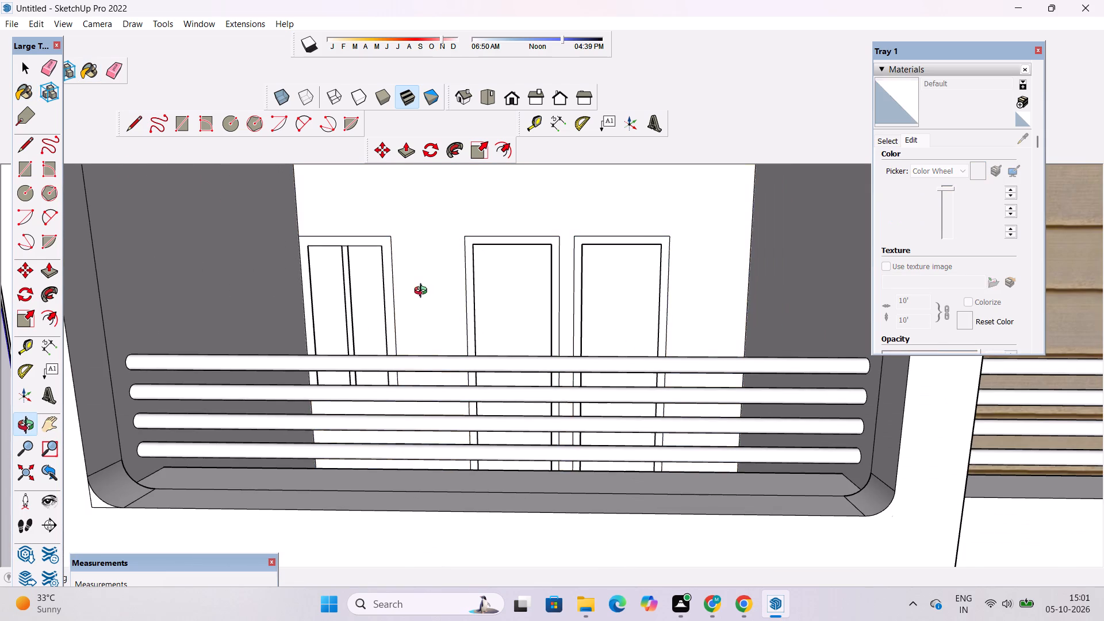
Paint the framed balcony's back wall with 0033_NavajoWhite from the Colors-Named collection.
click(886, 139)
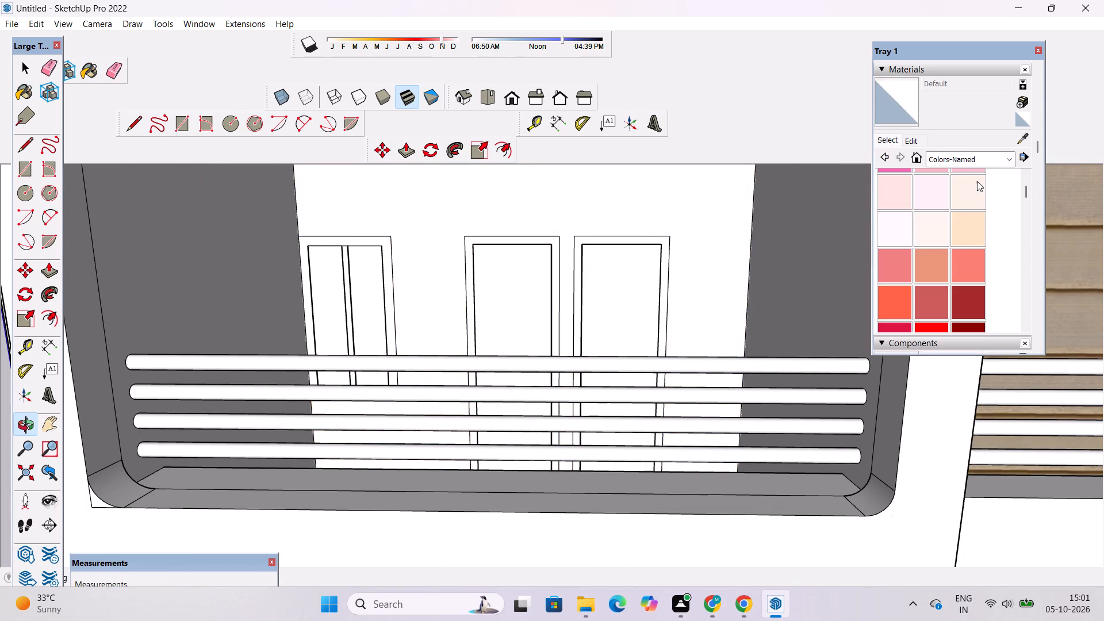
scroll(943, 224, down, 4)
scroll(943, 225, up, 1)
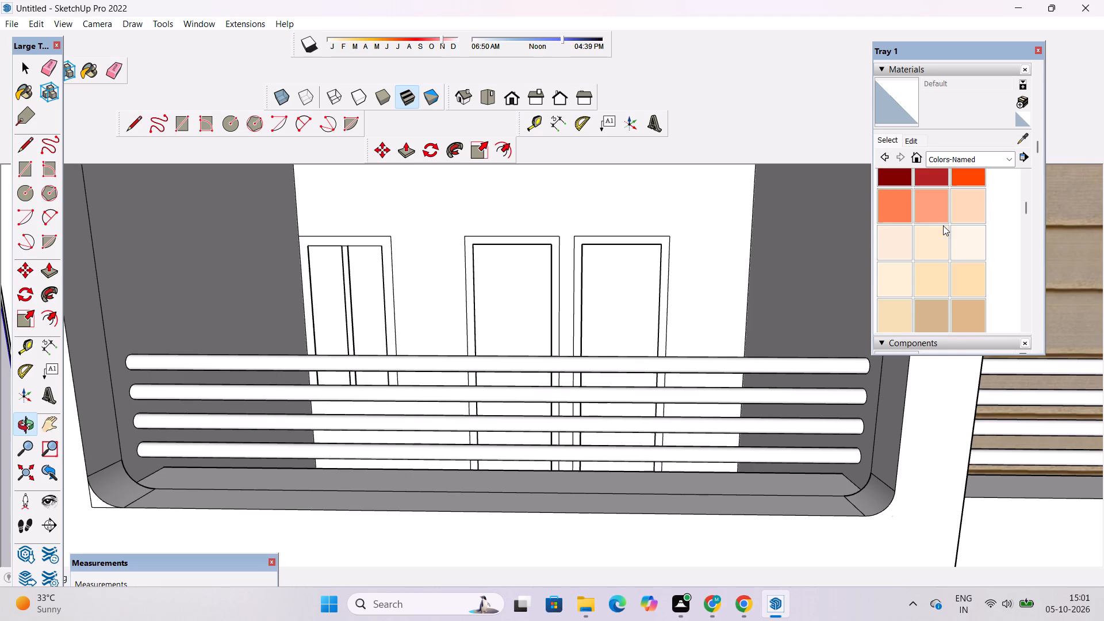
scroll(943, 225, down, 2)
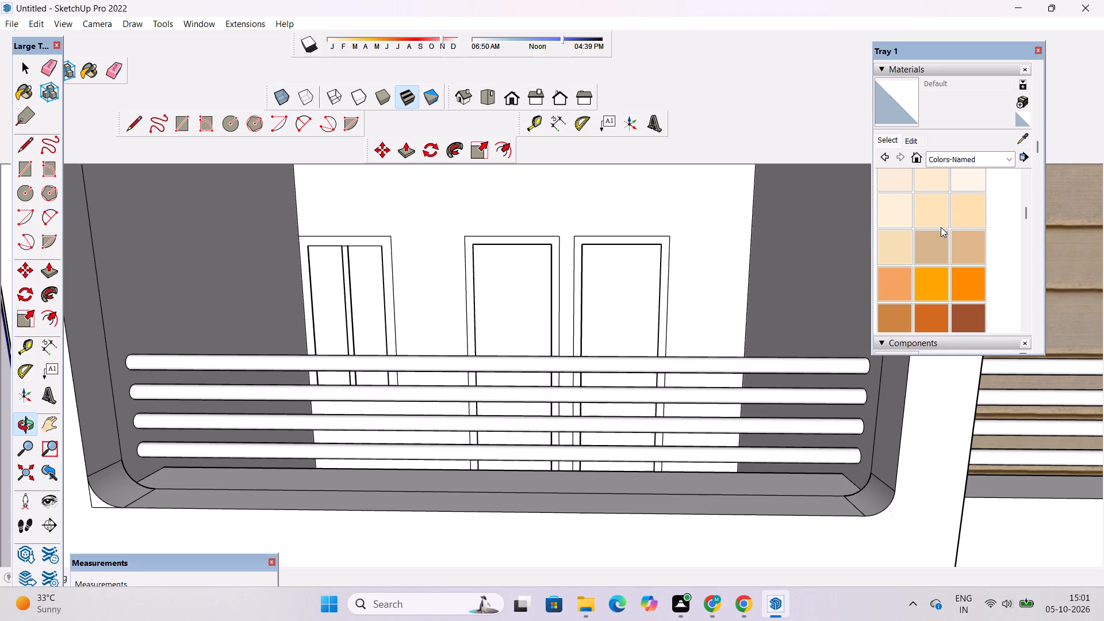
scroll(941, 227, up, 1)
click(957, 223)
click(417, 226)
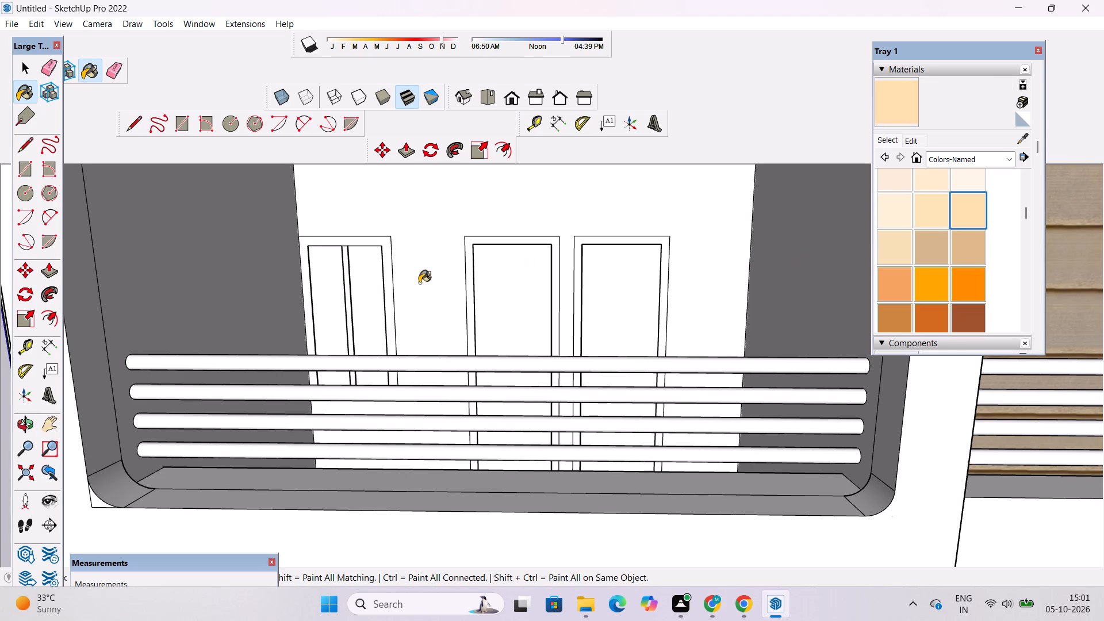
scroll(421, 306, down, 5)
click(968, 209)
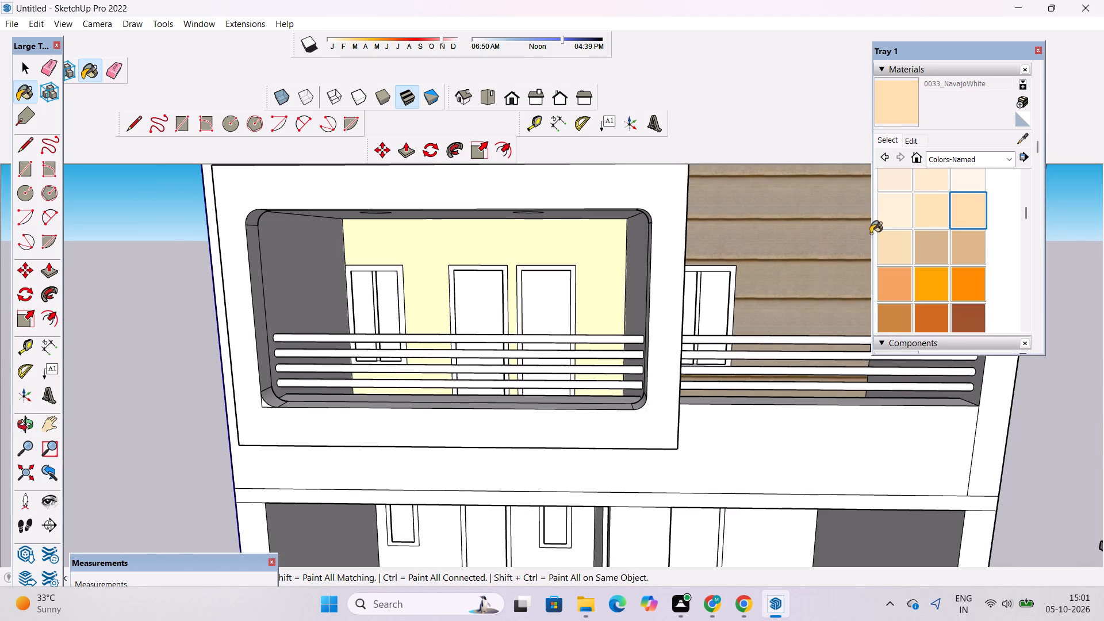
click(581, 256)
Darken the 0033_NavajoWhite material on the framed balcony's back wall to a light tan.
click(915, 141)
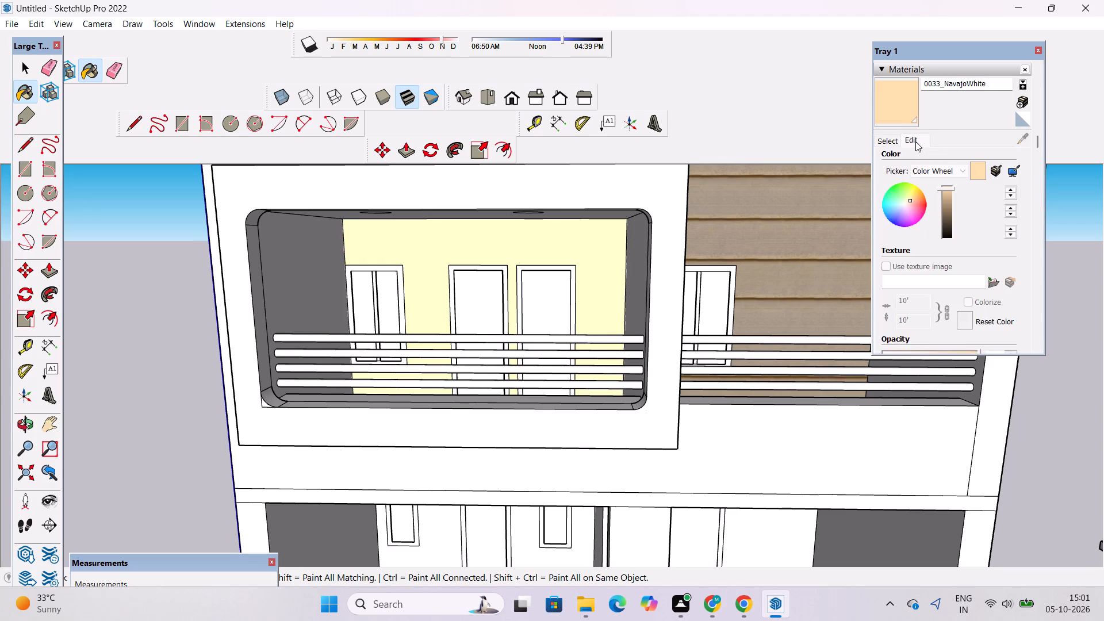
click(949, 195)
click(949, 197)
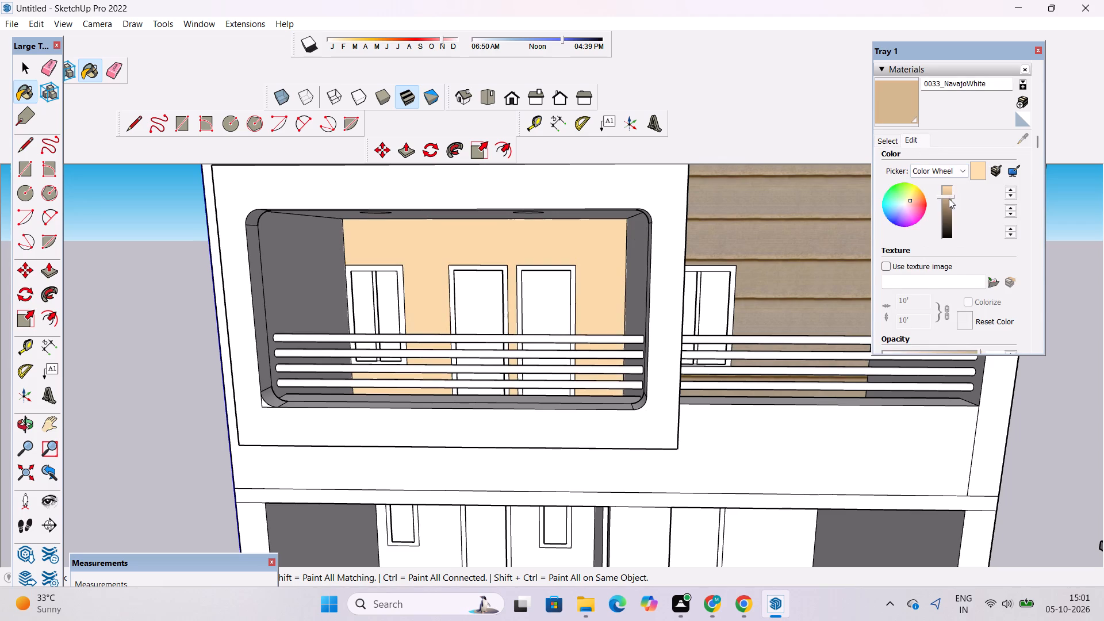
Paint the framed balcony's ceiling and both inner side walls with the darkened 0033_NavajoWhite.
key(o)
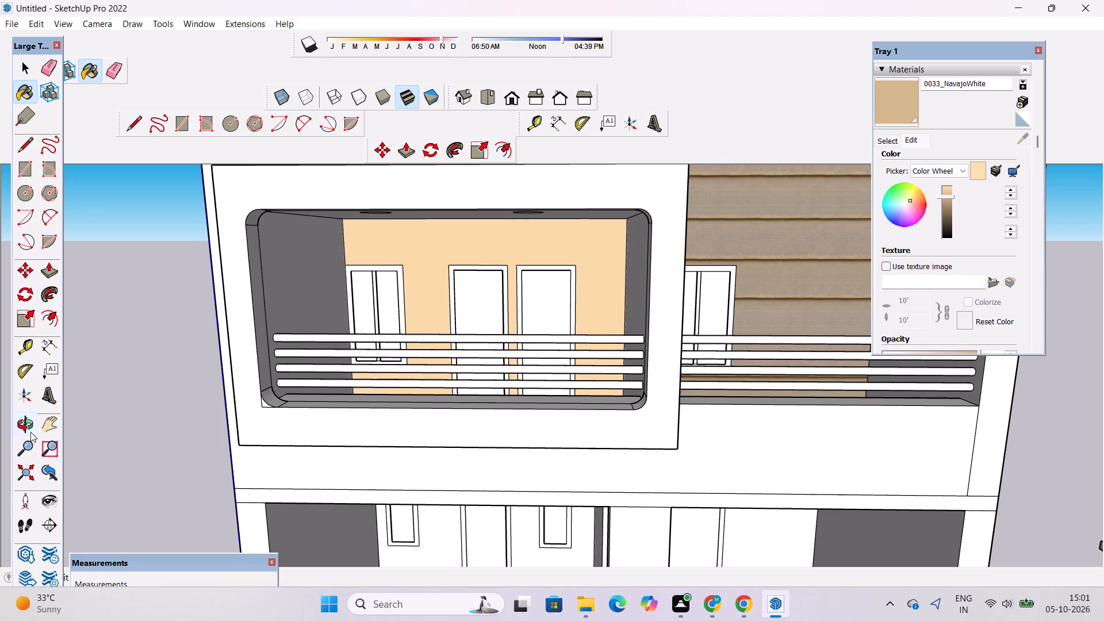
click(29, 428)
drag(459, 354, 450, 233)
drag(488, 254, 489, 271)
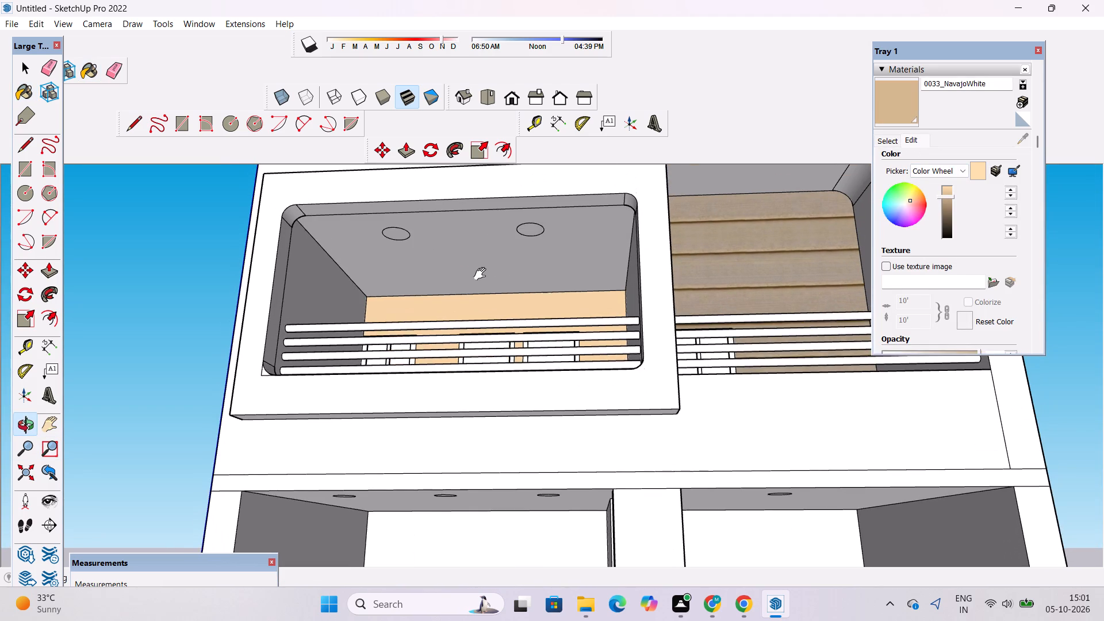
drag(469, 276, 478, 290)
scroll(478, 291, up, 1)
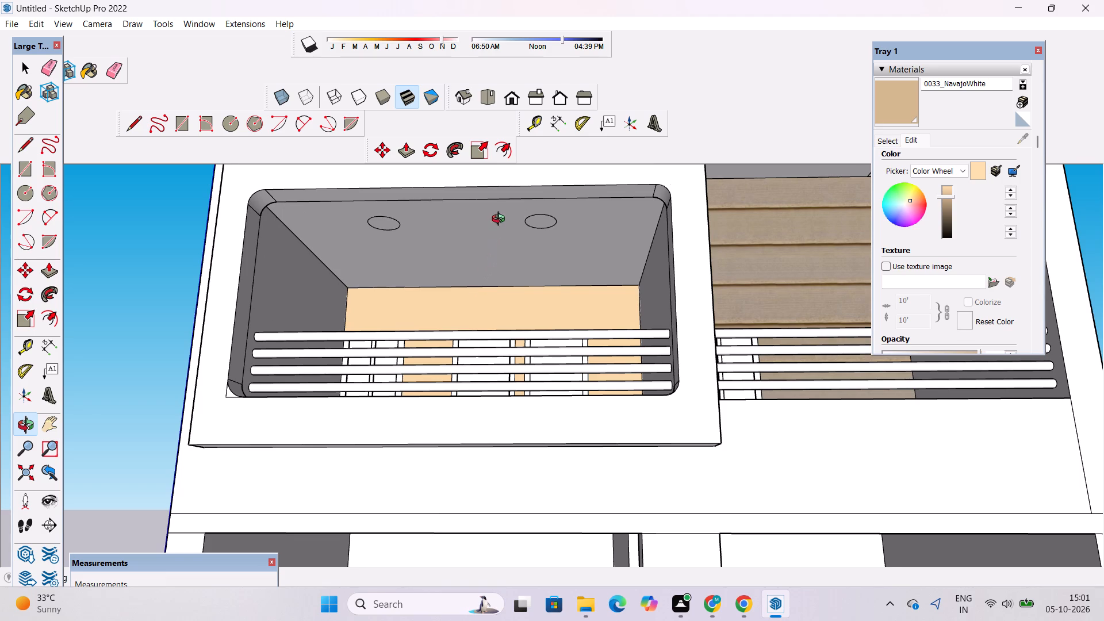
drag(502, 224, 502, 270)
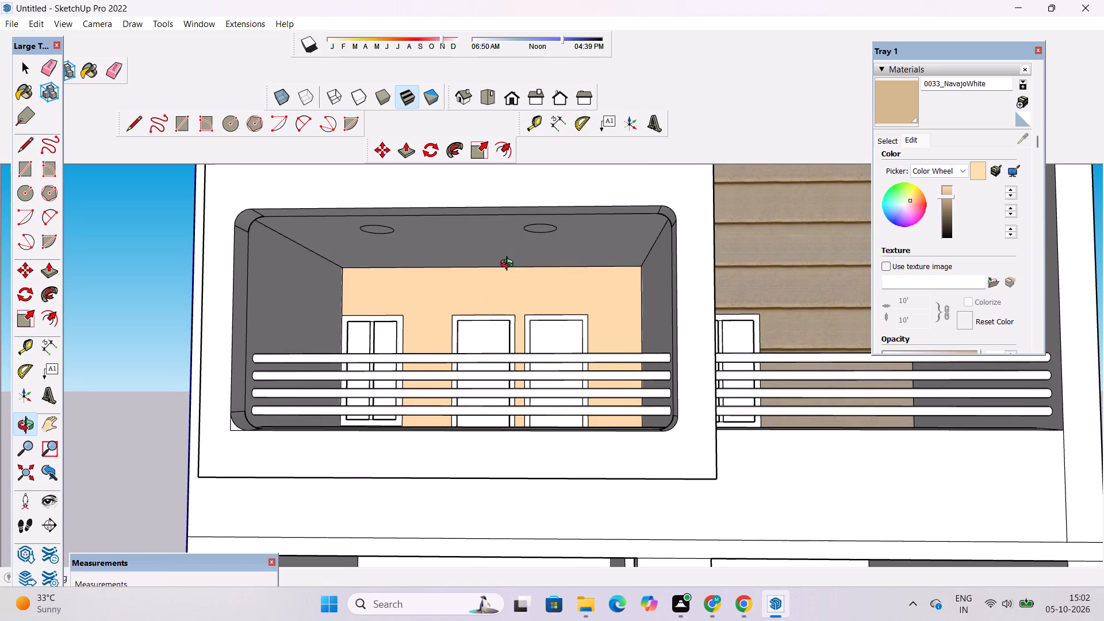
shift+drag(516, 299, 516, 265)
drag(503, 279, 504, 257)
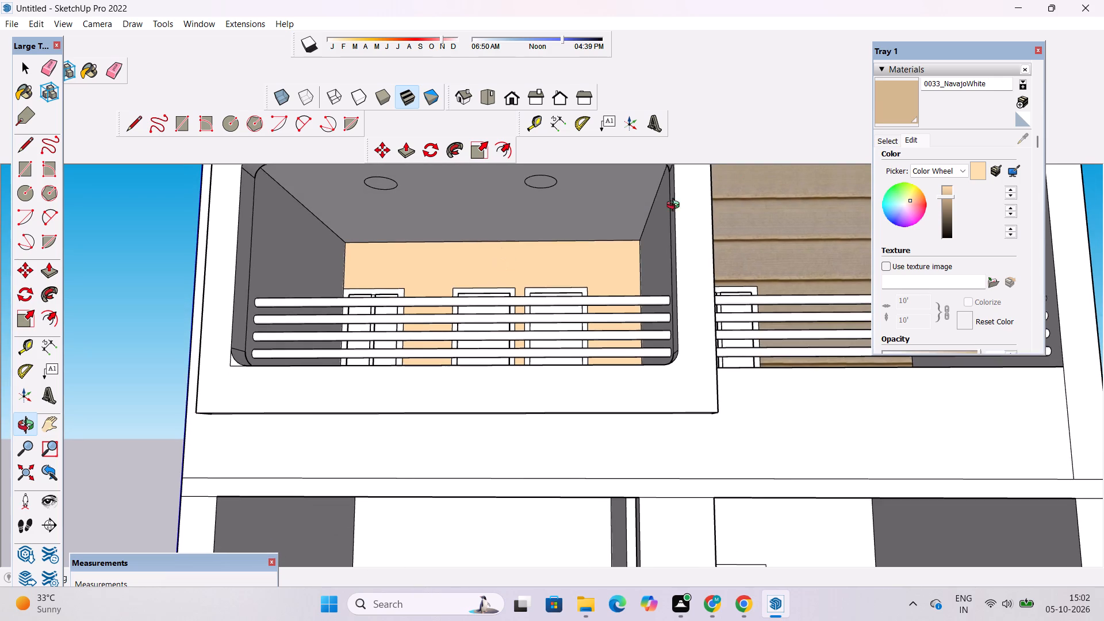
click(894, 105)
click(562, 208)
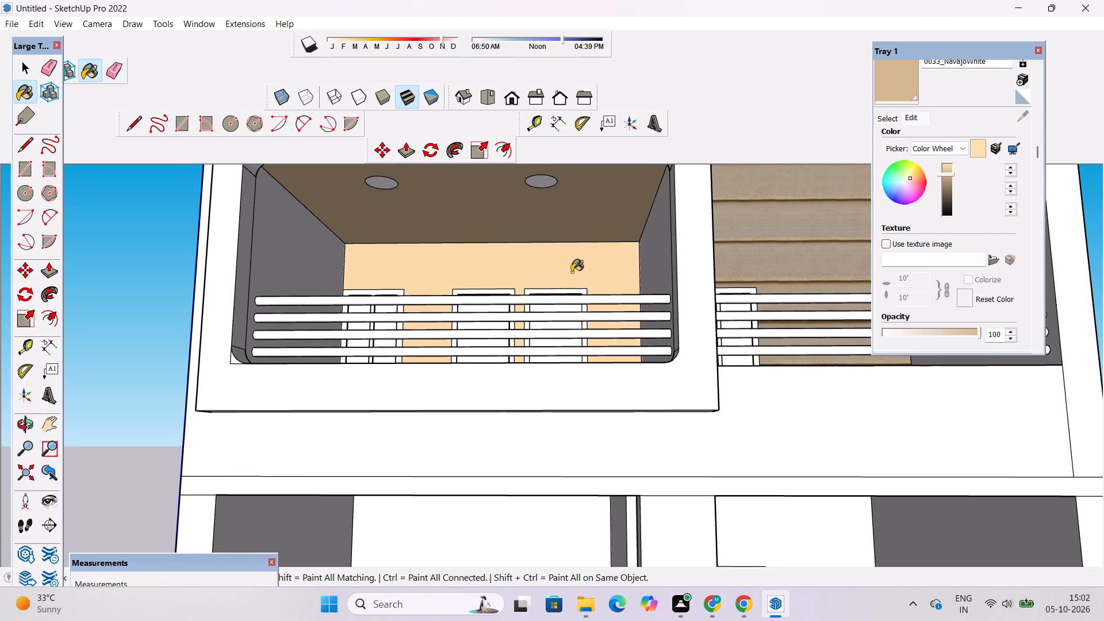
scroll(572, 272, down, 2)
scroll(394, 257, up, 4)
click(329, 267)
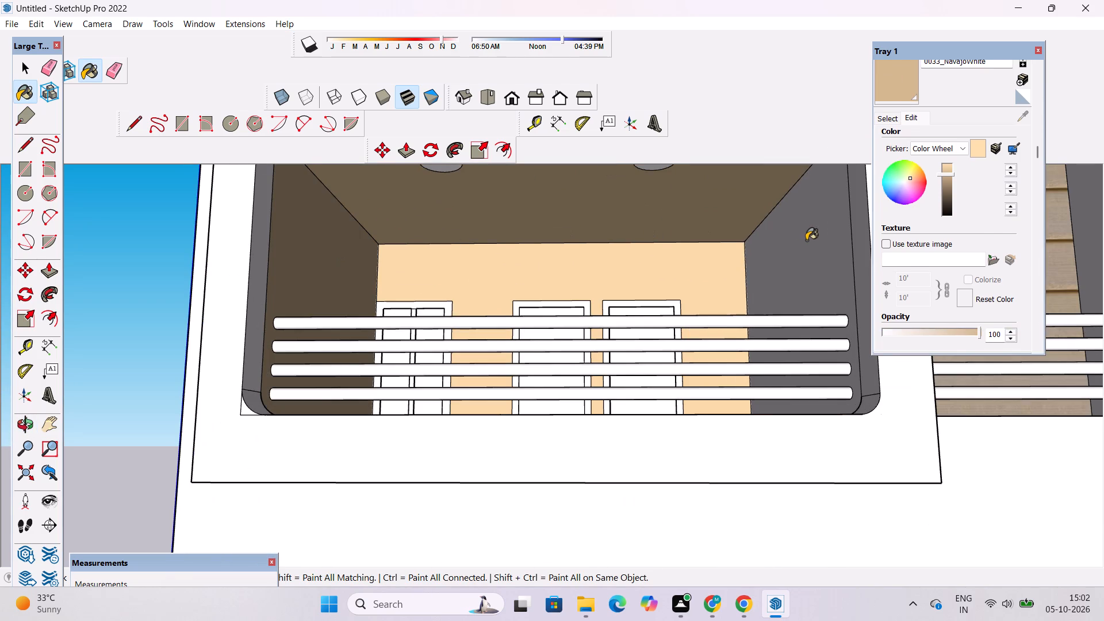
click(807, 241)
Examine the painted framed balcony from close up, farther away and nearly level with the front.
scroll(667, 266, down, 5)
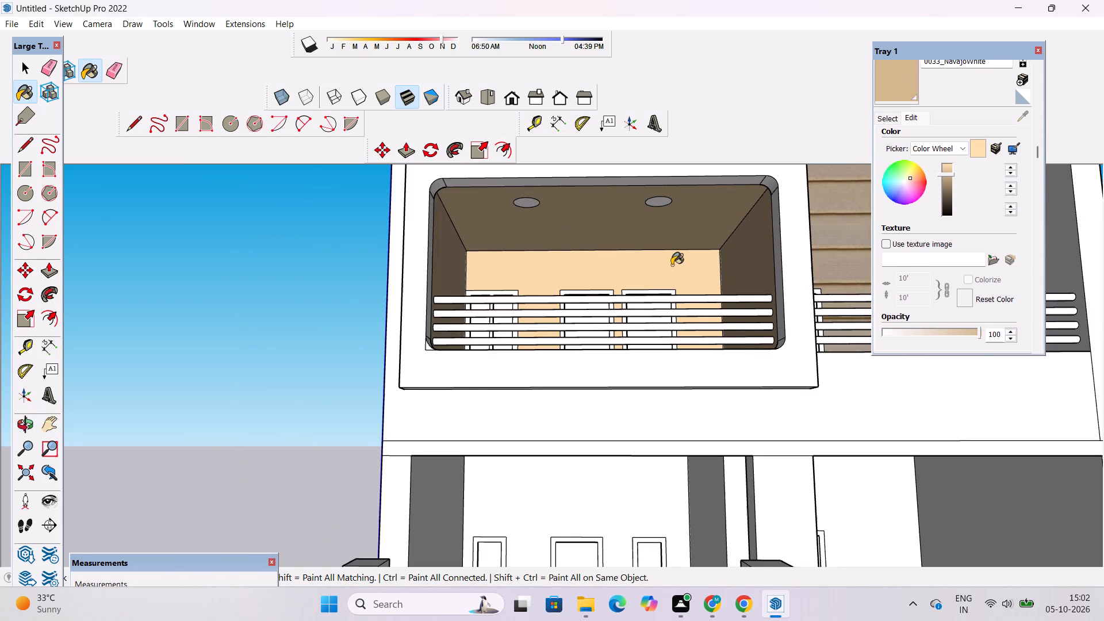
scroll(672, 265, up, 4)
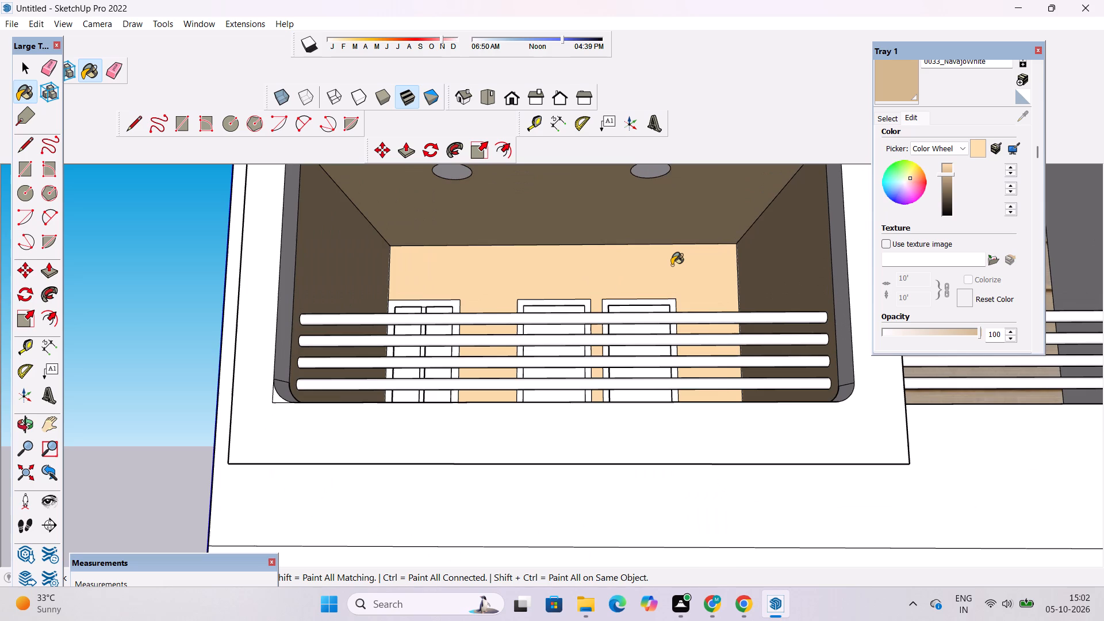
scroll(672, 265, down, 4)
scroll(672, 265, up, 1)
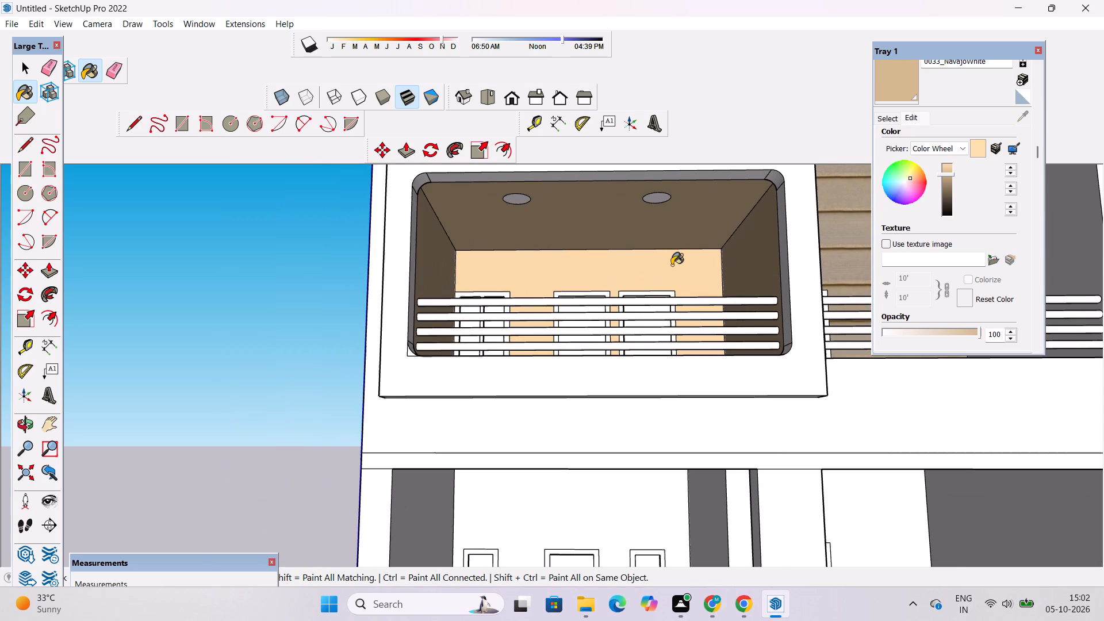
scroll(672, 265, up, 3)
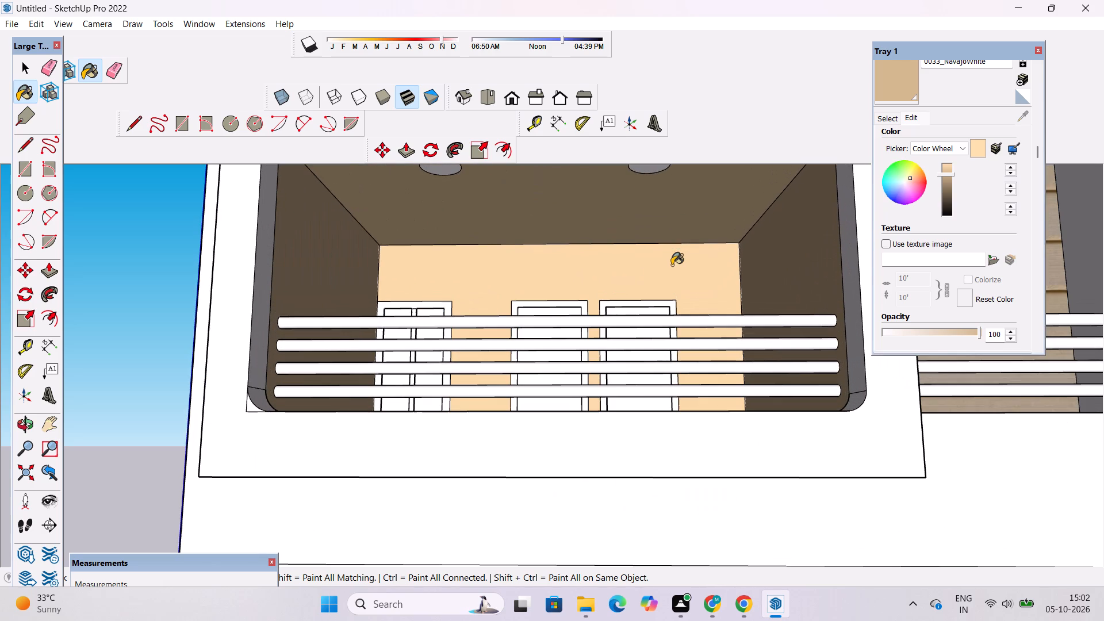
scroll(672, 265, down, 5)
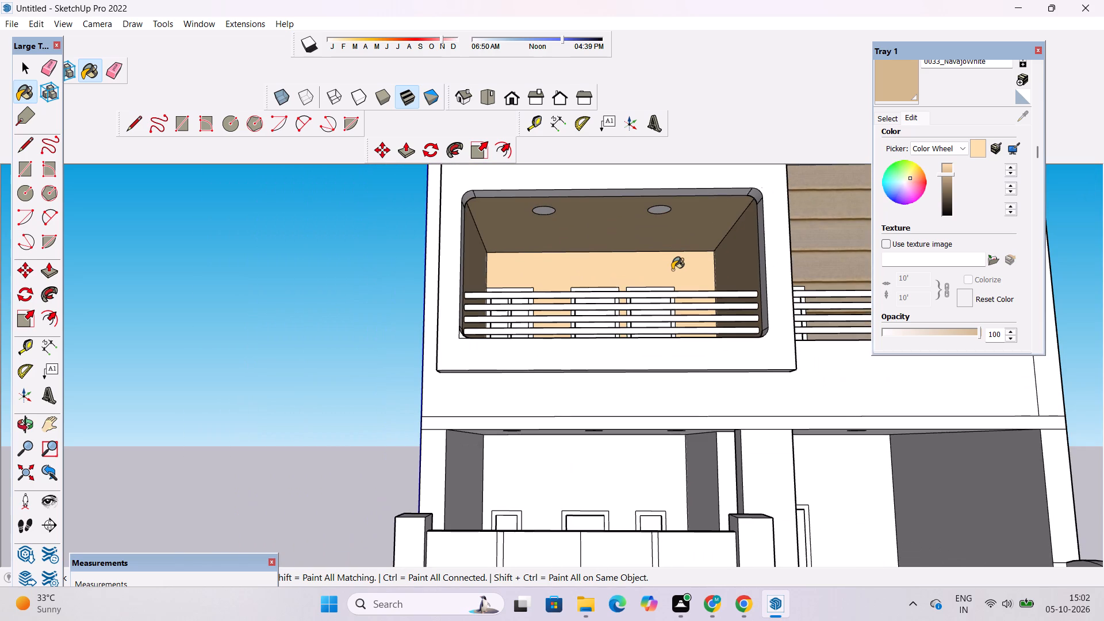
key(o)
drag(672, 266, 678, 330)
drag(678, 330, 693, 298)
drag(694, 297, 672, 303)
scroll(657, 296, up, 3)
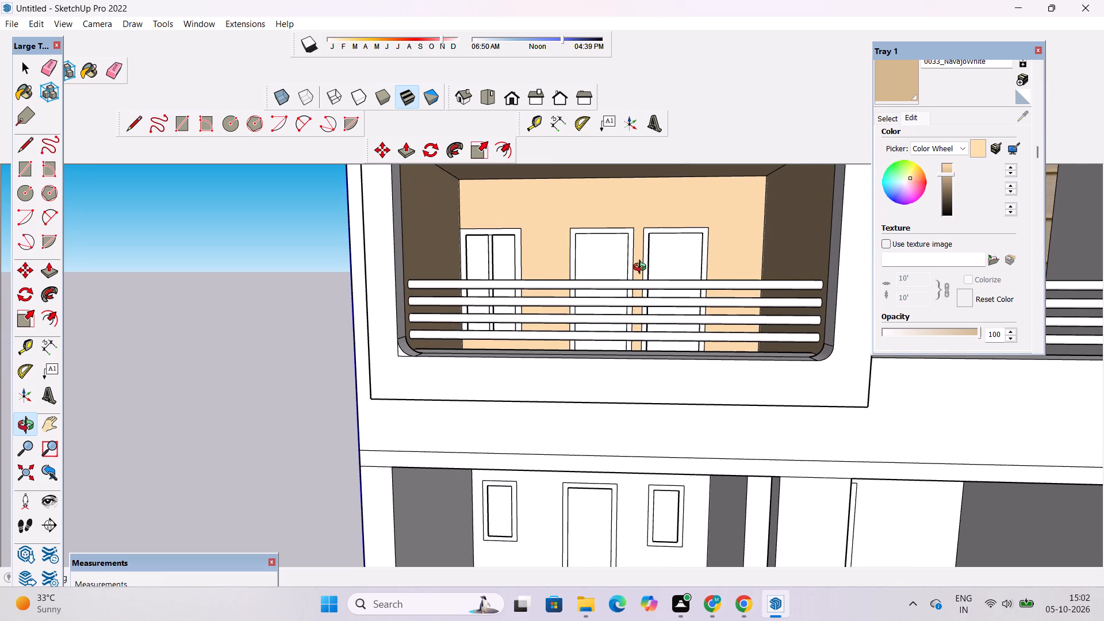
scroll(621, 267, down, 3)
shift+drag(621, 267, 628, 283)
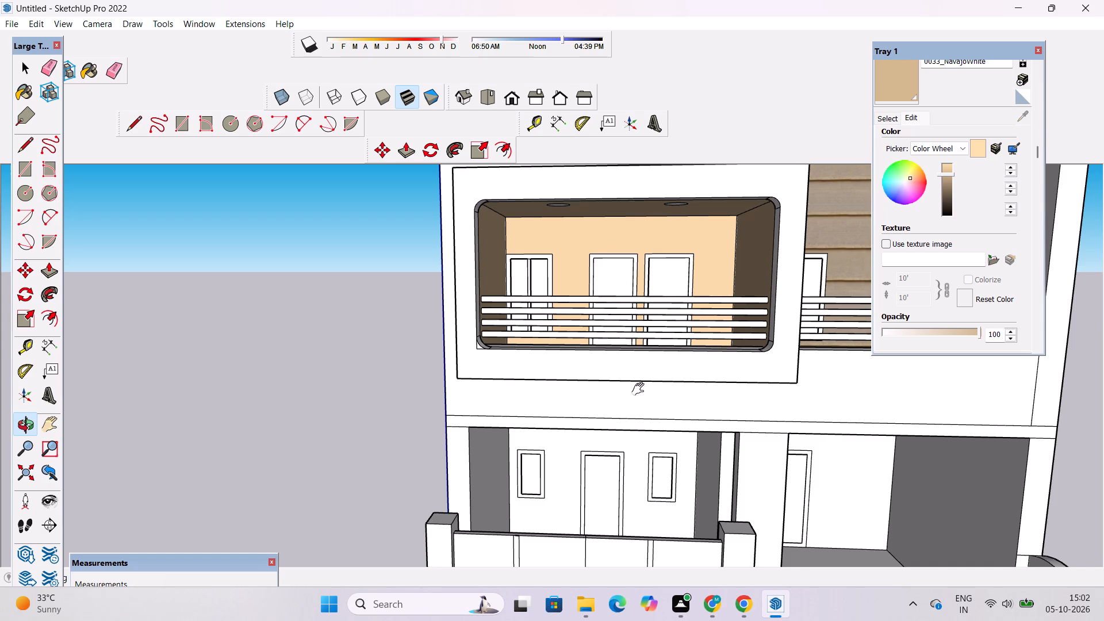
Paint the ground-floor ceiling behind the gate and boundary wall with 0033_NavajoWhite.
shift+drag(642, 392, 681, 367)
drag(683, 369, 586, 293)
drag(580, 332, 593, 277)
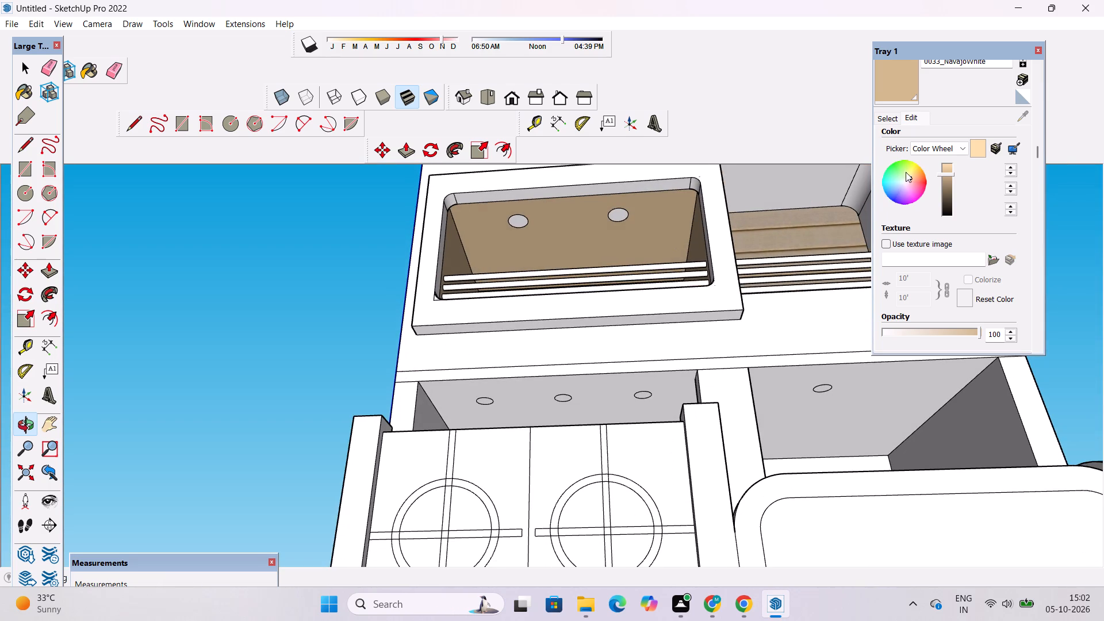
click(898, 85)
scroll(632, 407, up, 4)
click(627, 389)
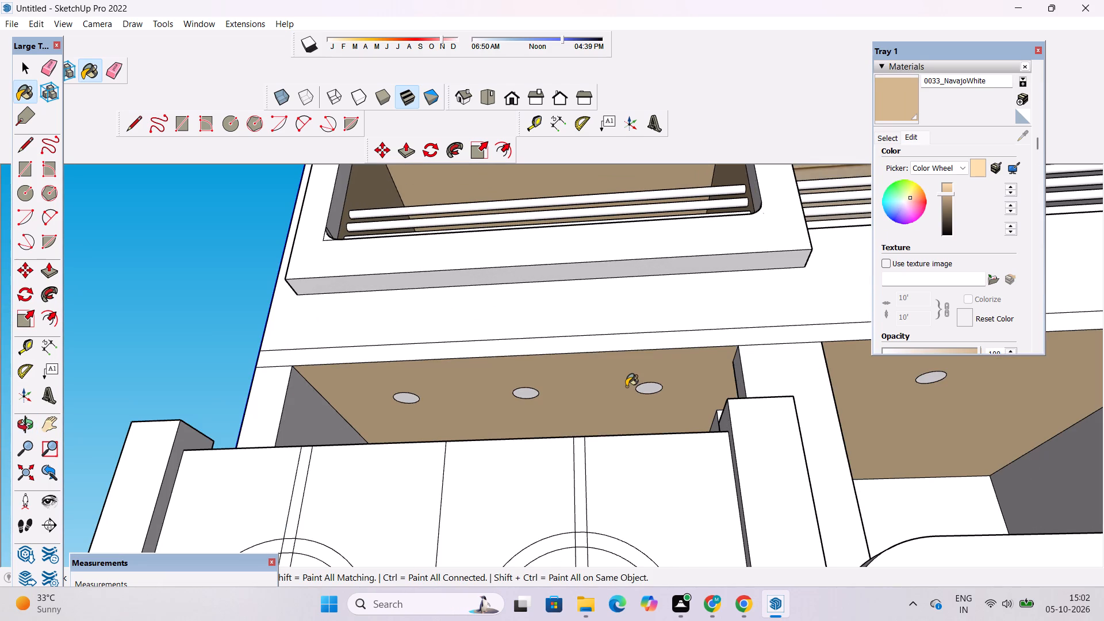
Paint the ground floor's back walls in both bays and the outer side wall behind the gate with 0033_NavajoWhite.
scroll(584, 385, down, 5)
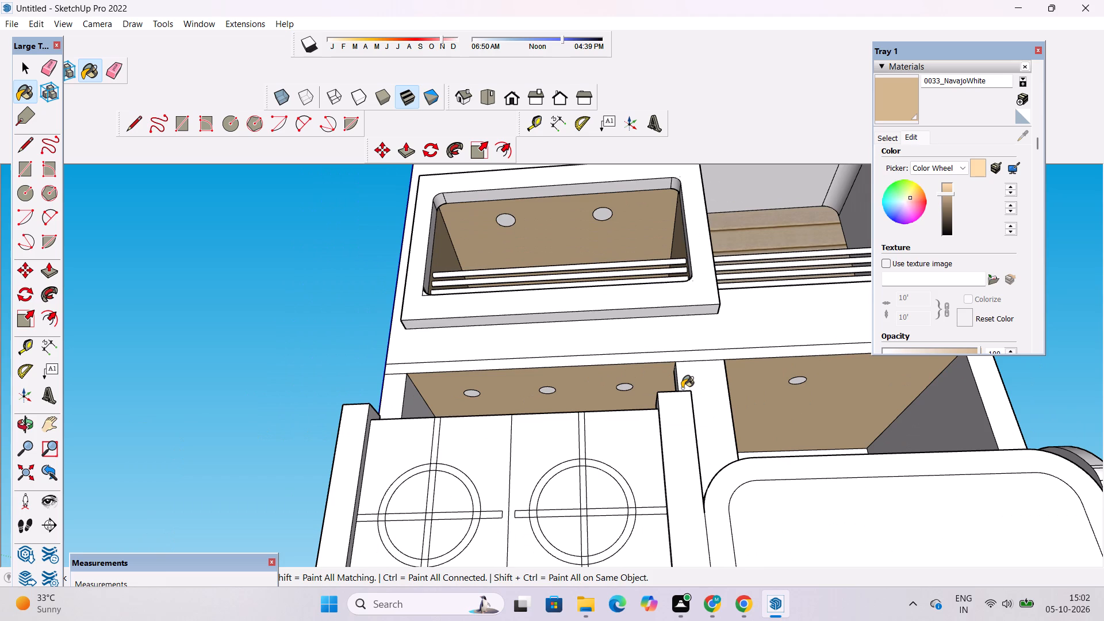
scroll(682, 388, down, 5)
key(o)
drag(630, 344, 643, 509)
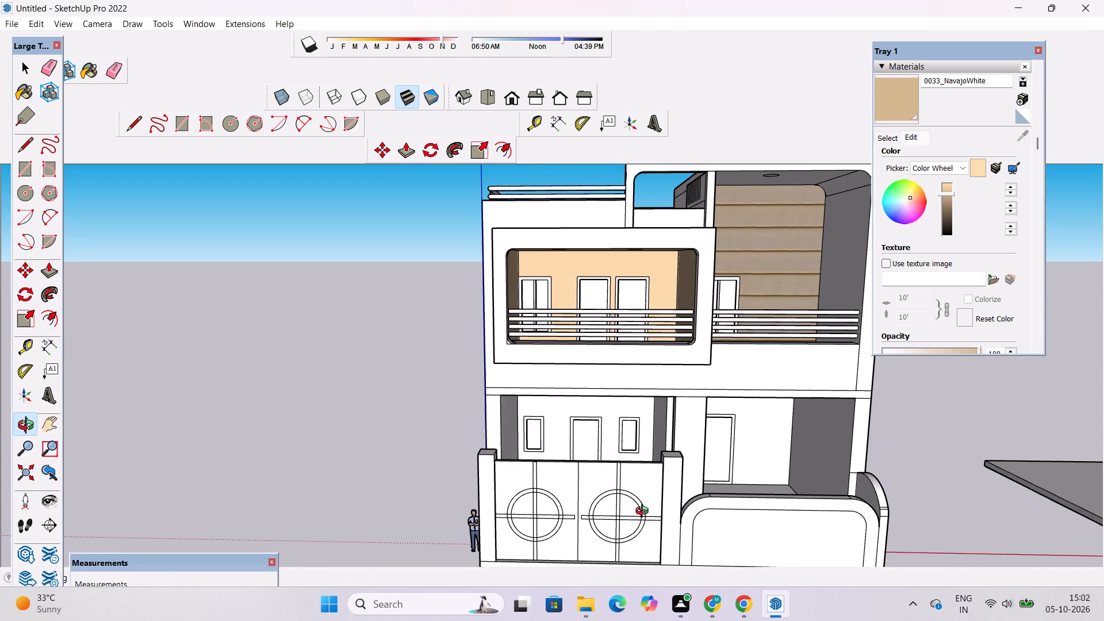
drag(645, 512, 612, 432)
drag(578, 440, 629, 434)
scroll(620, 434, down, 3)
shift+drag(618, 421, 588, 450)
drag(587, 451, 517, 458)
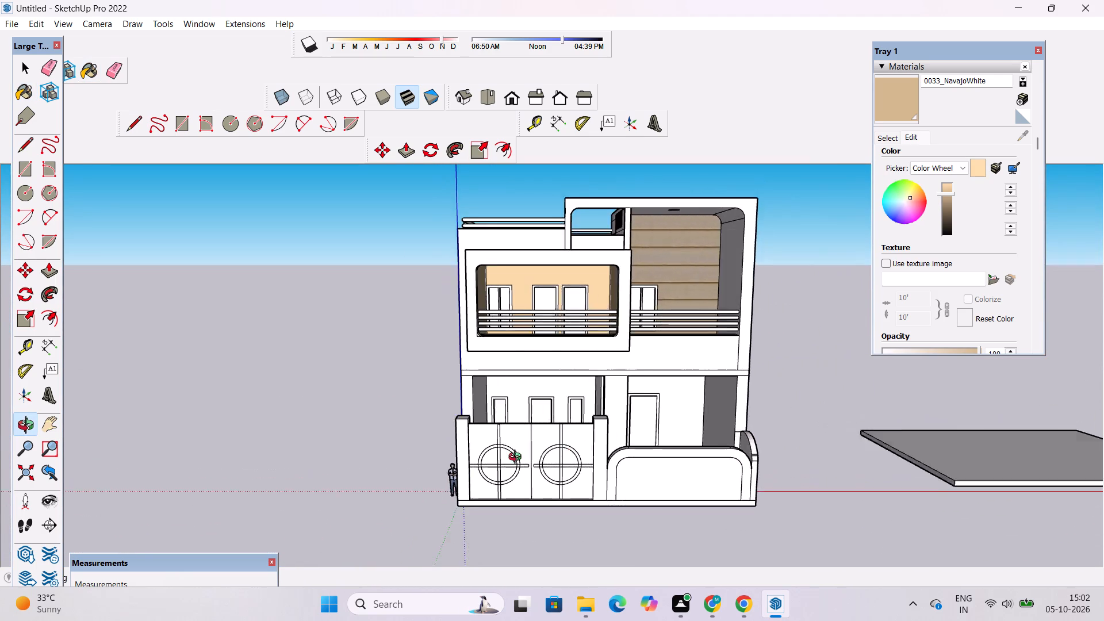
drag(517, 458, 504, 460)
scroll(528, 434, up, 3)
shift+drag(528, 429, 511, 418)
click(910, 82)
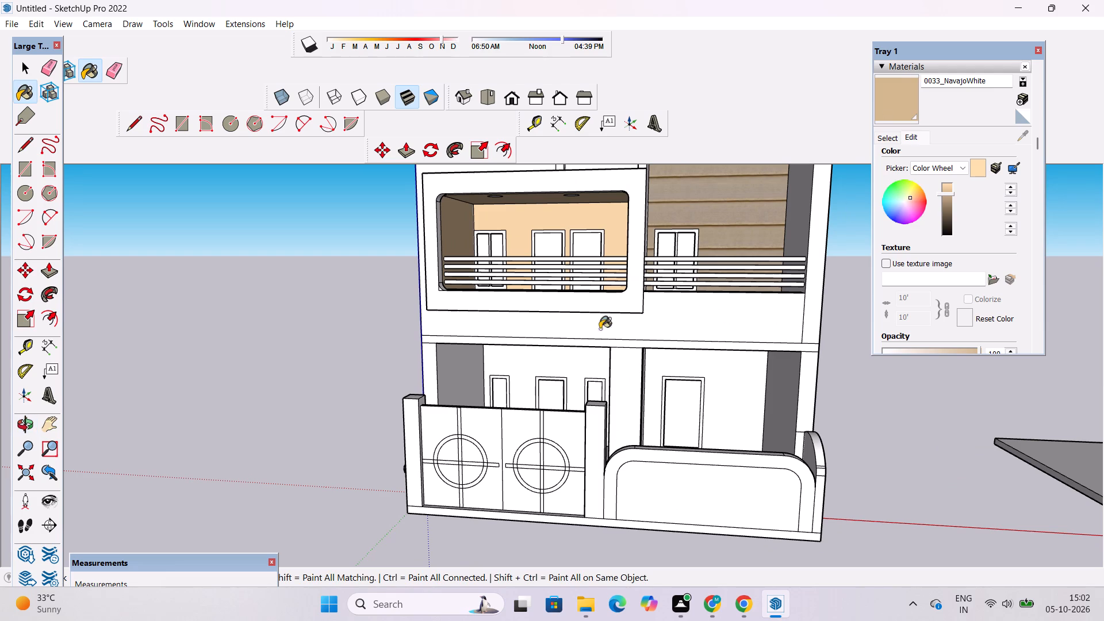
click(522, 368)
click(461, 369)
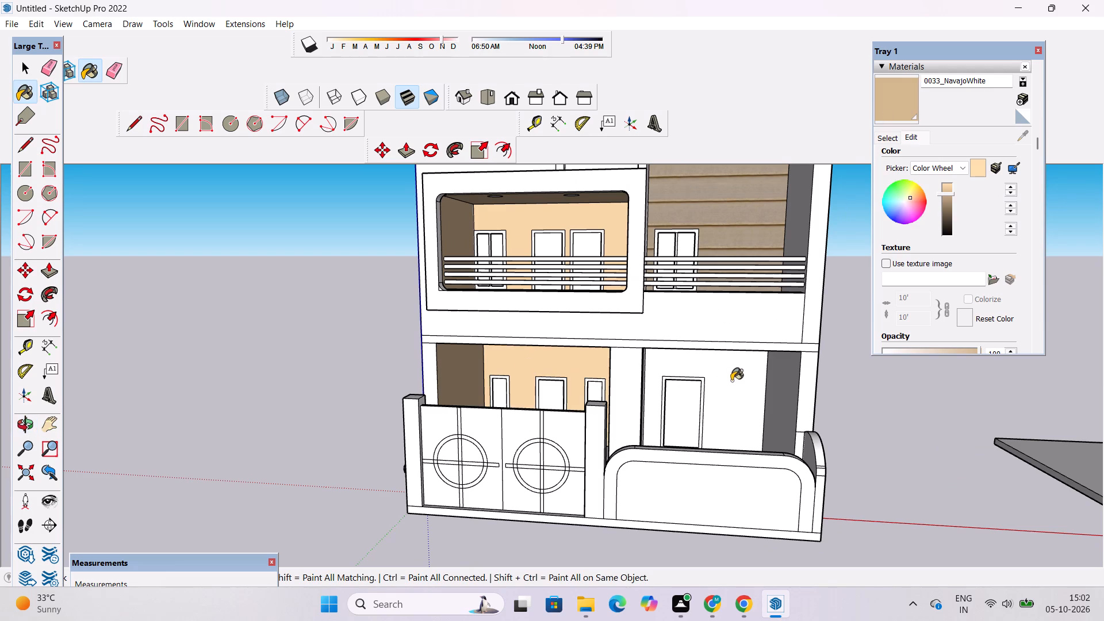
click(731, 381)
Paint the ground-floor partition's side and front faces and the outer side wall behind the rounded boundary wall with 0033_NavajoWhite.
scroll(673, 378, up, 10)
click(577, 381)
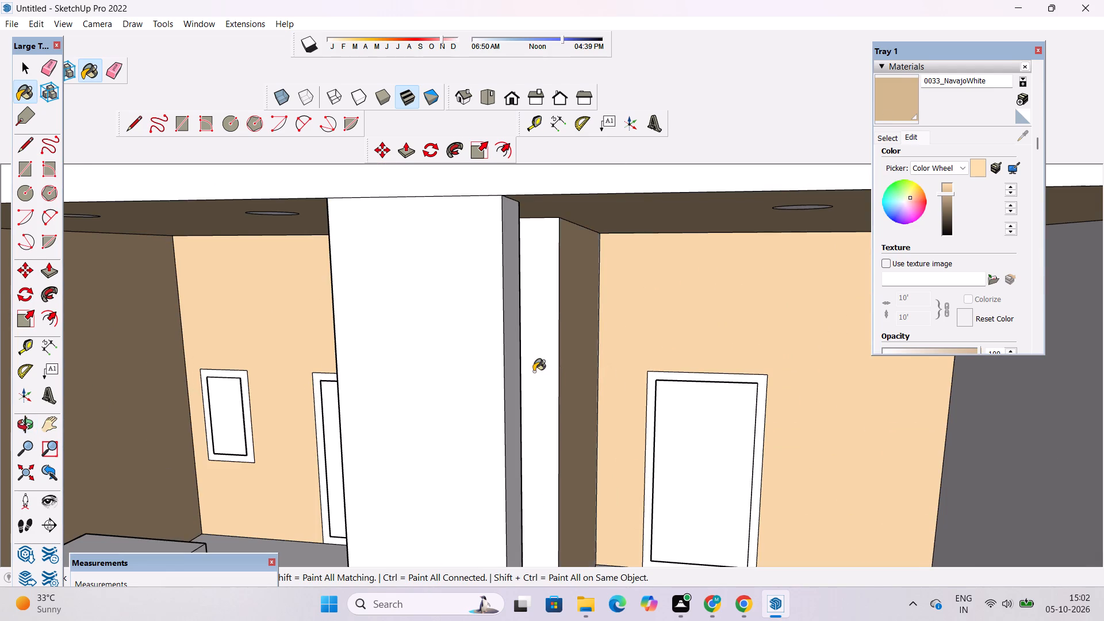
click(538, 361)
scroll(549, 358, down, 6)
click(866, 414)
scroll(841, 424, down, 6)
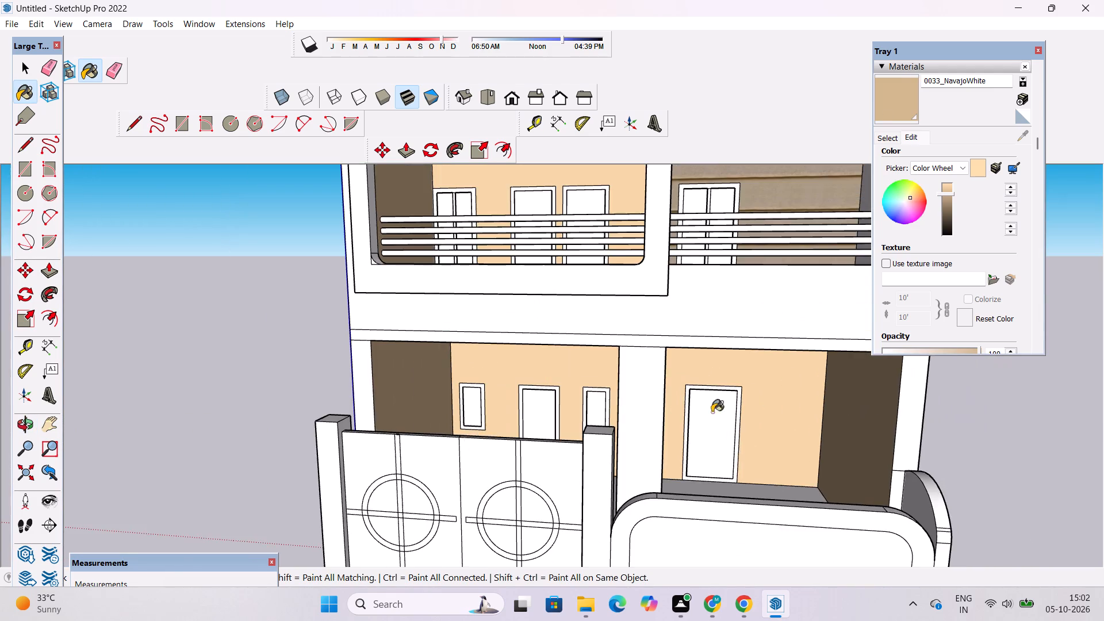
scroll(531, 396, up, 9)
click(872, 392)
Examine the painted ground-floor walls and the whole house front from several angles and distances.
scroll(622, 377, down, 6)
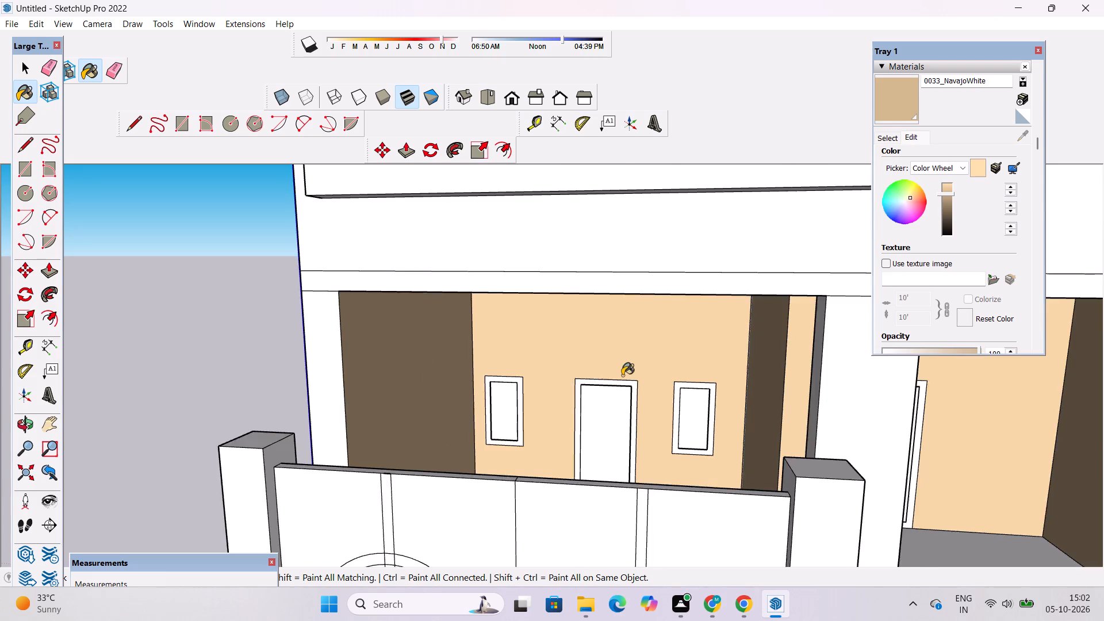
scroll(622, 375, down, 13)
scroll(604, 378, up, 15)
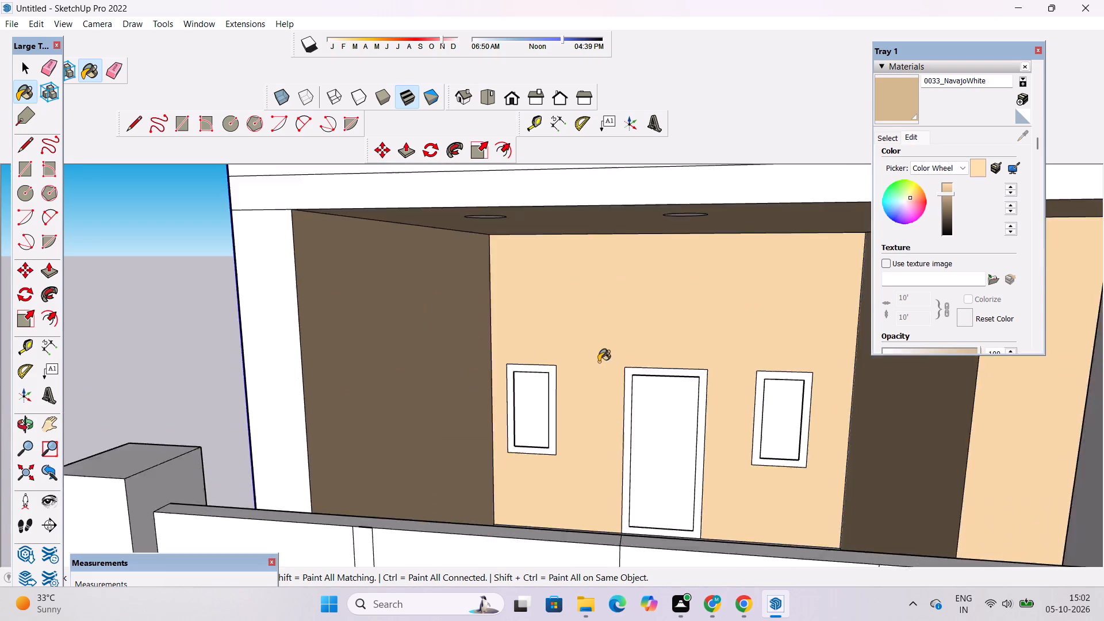
scroll(599, 362, up, 3)
scroll(512, 351, down, 11)
key(o)
drag(485, 442, 524, 424)
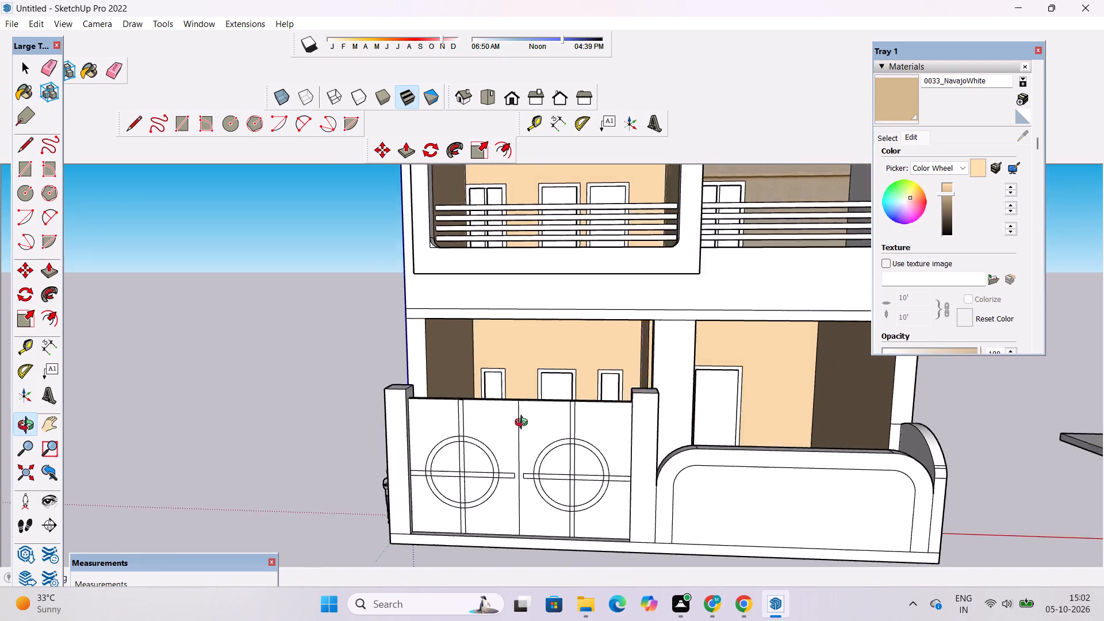
drag(524, 424, 562, 349)
scroll(563, 342, down, 5)
shift+drag(603, 341, 542, 363)
drag(543, 360, 545, 376)
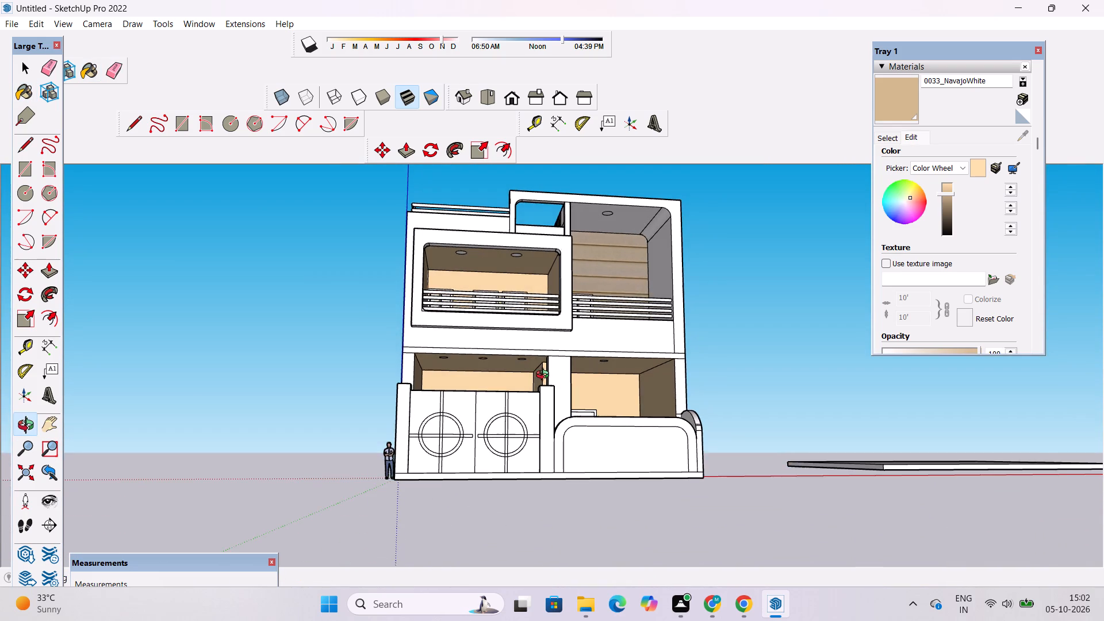
scroll(545, 371, down, 2)
drag(547, 367, 554, 407)
scroll(554, 406, up, 1)
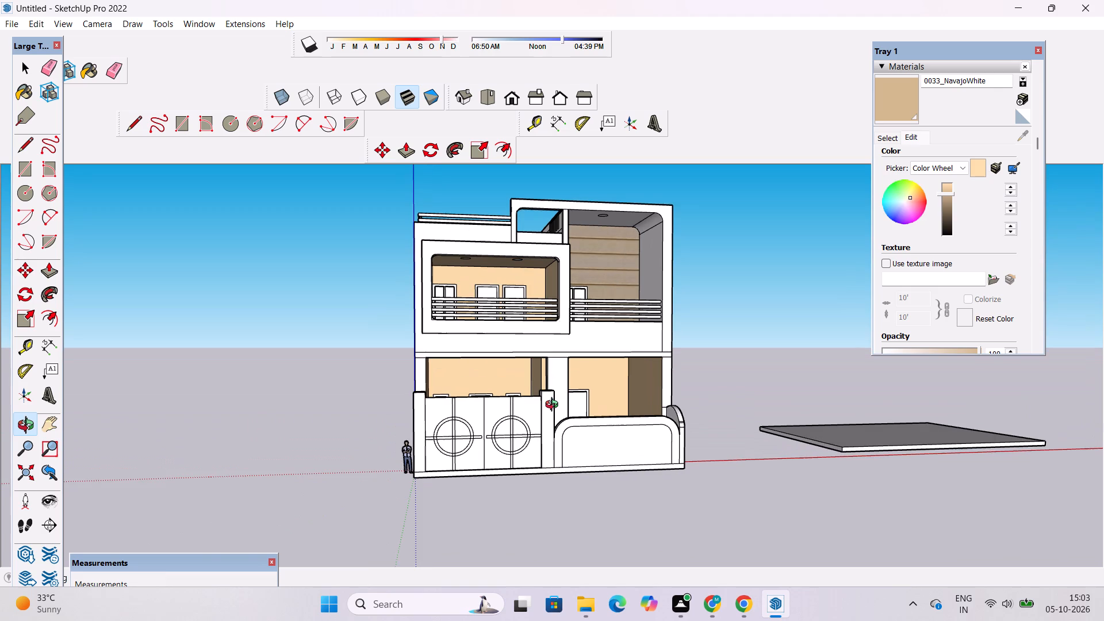
Examine the ground-floor rooms, gate and balcony railings from several front angles and distances.
shift+drag(554, 406, 616, 395)
drag(614, 397, 575, 421)
scroll(627, 393, up, 4)
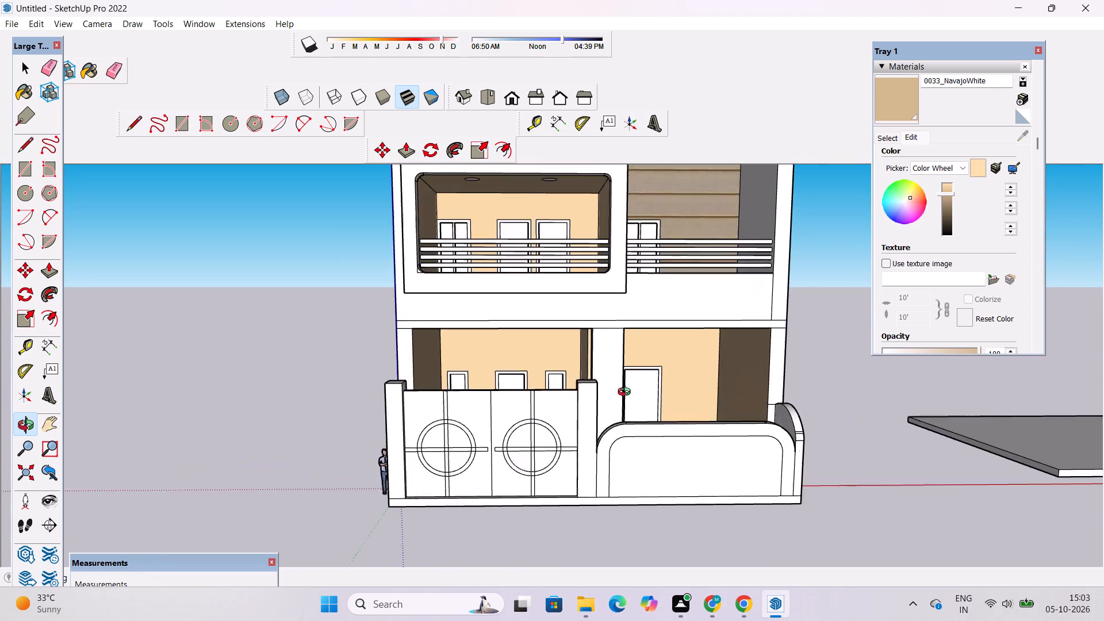
shift+drag(622, 393, 570, 413)
drag(568, 413, 582, 447)
scroll(576, 379, up, 3)
shift+drag(584, 347, 530, 382)
drag(551, 454, 551, 414)
shift+drag(551, 424, 556, 382)
scroll(556, 382, down, 1)
shift+drag(568, 376, 569, 354)
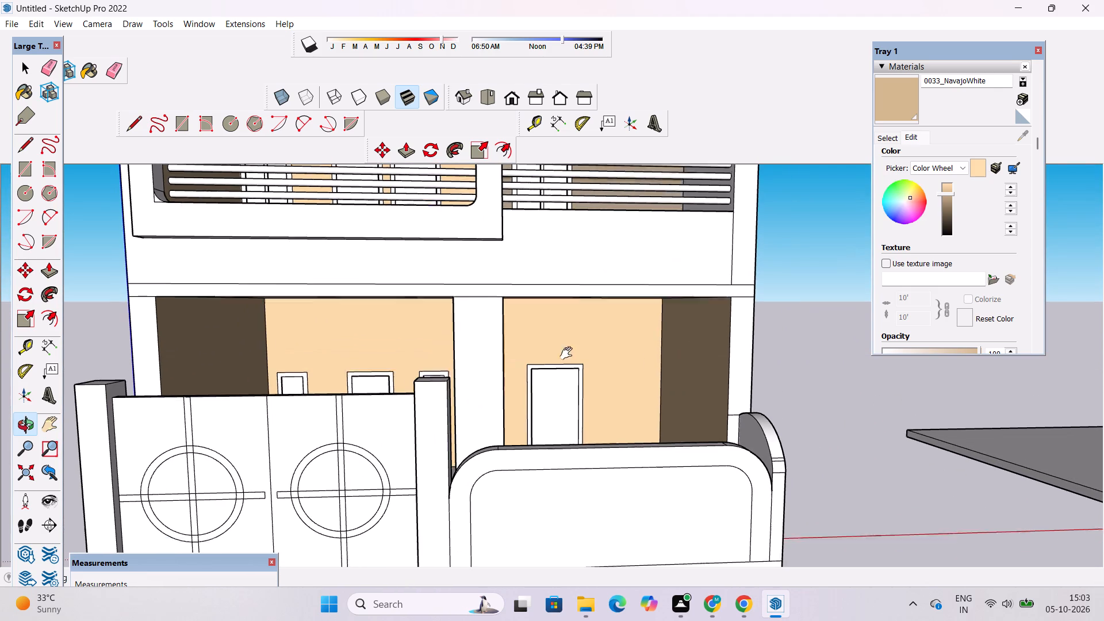
shift+drag(569, 354, 569, 349)
drag(581, 366, 558, 373)
drag(556, 434, 552, 396)
scroll(551, 393, down, 5)
Push the rounded inset panel on the front face of the low boundary wall inward by 10" with Push/Pull.
drag(560, 440, 572, 505)
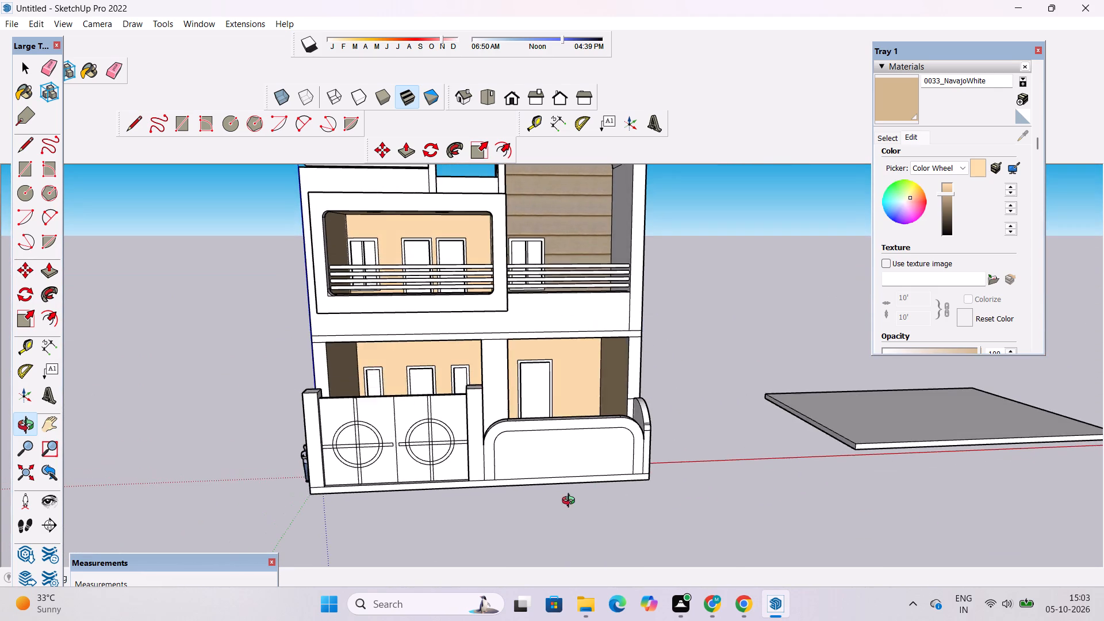
scroll(563, 476, up, 3)
shift+drag(563, 476, 557, 447)
drag(557, 447, 567, 499)
scroll(525, 432, up, 6)
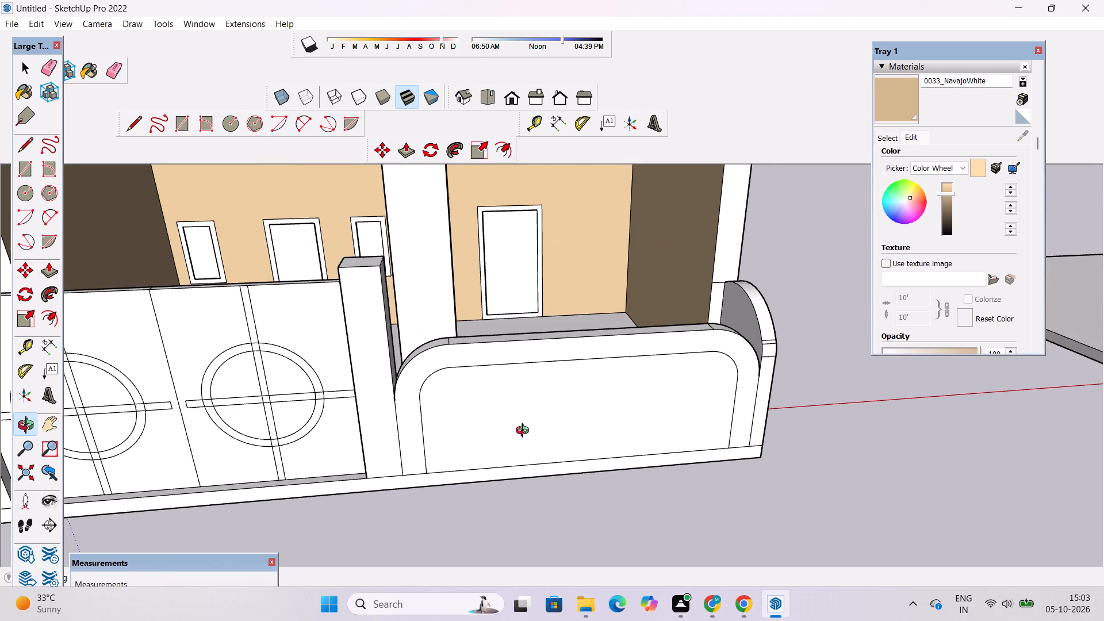
key(space)
scroll(523, 409, up, 5)
click(523, 409)
key(p)
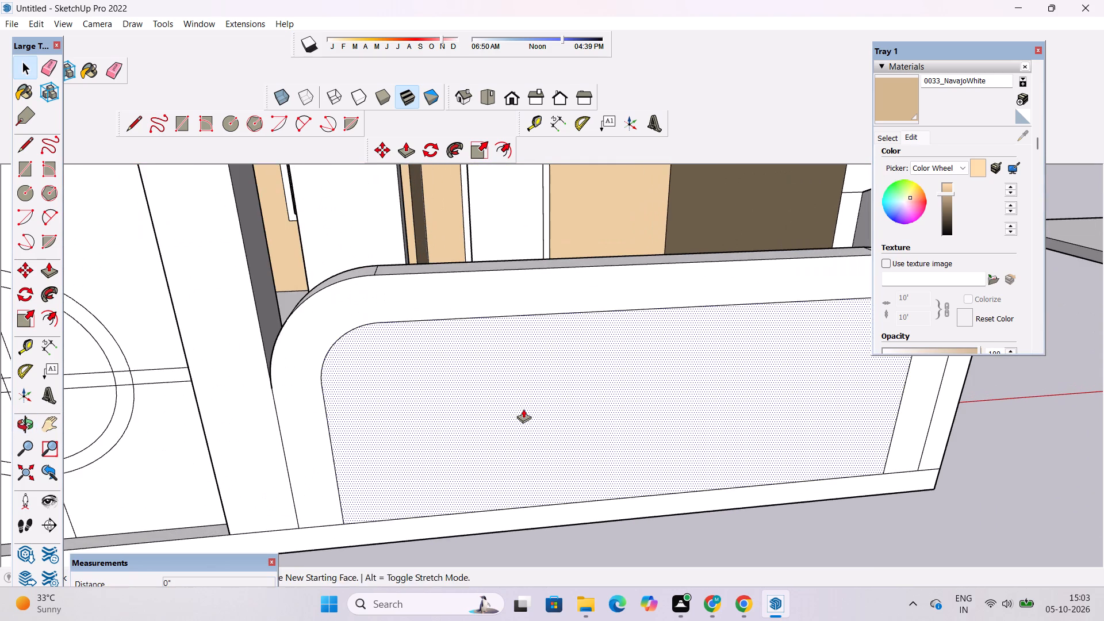
click(523, 409)
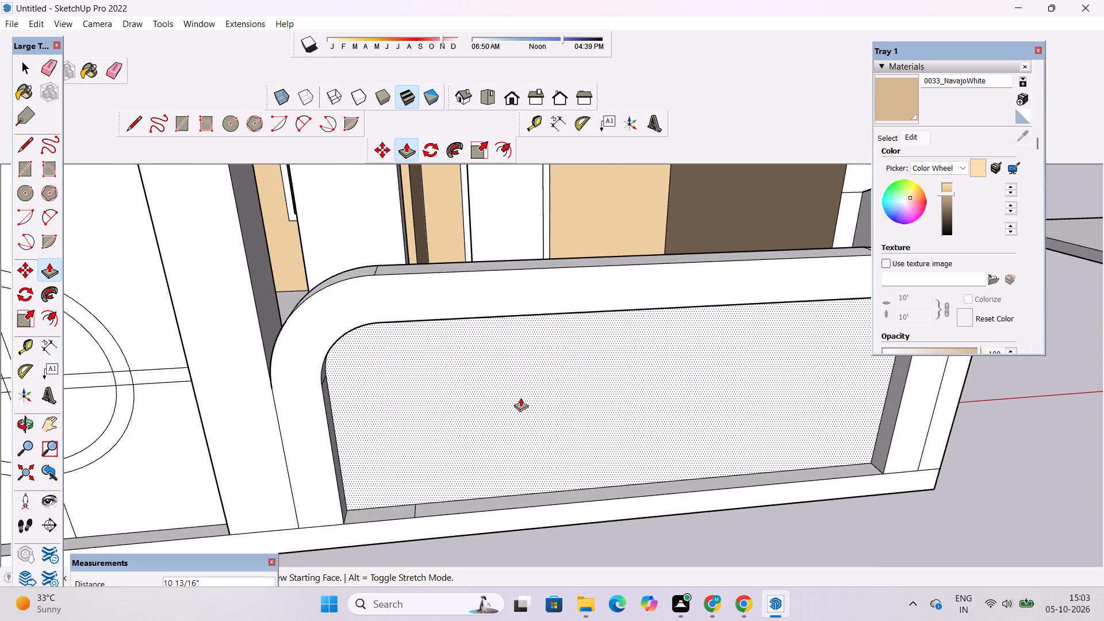
text(10")
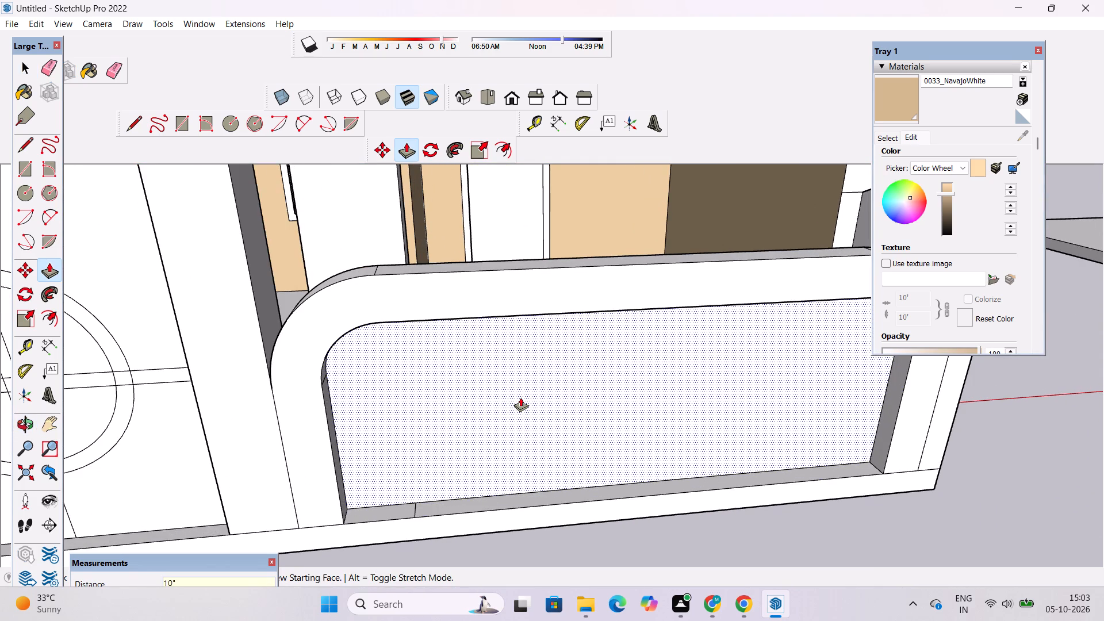
key(Return)
Examine the recessed boundary-wall panel beside the gate and within the whole house front.
key(o)
scroll(530, 398, down, 7)
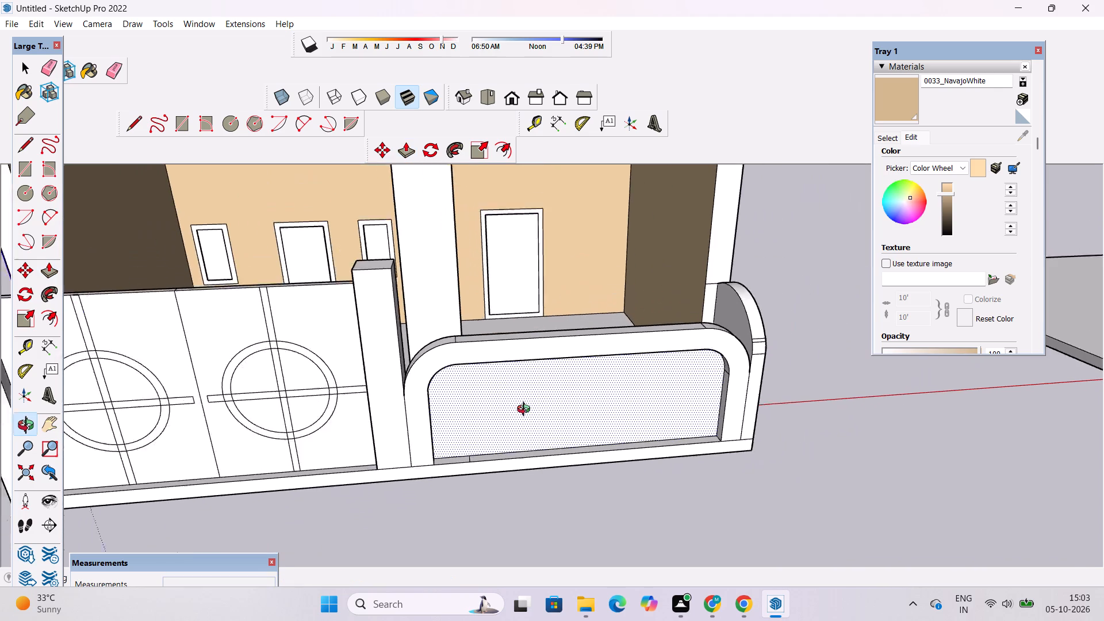
scroll(526, 411, down, 2)
drag(467, 444, 480, 434)
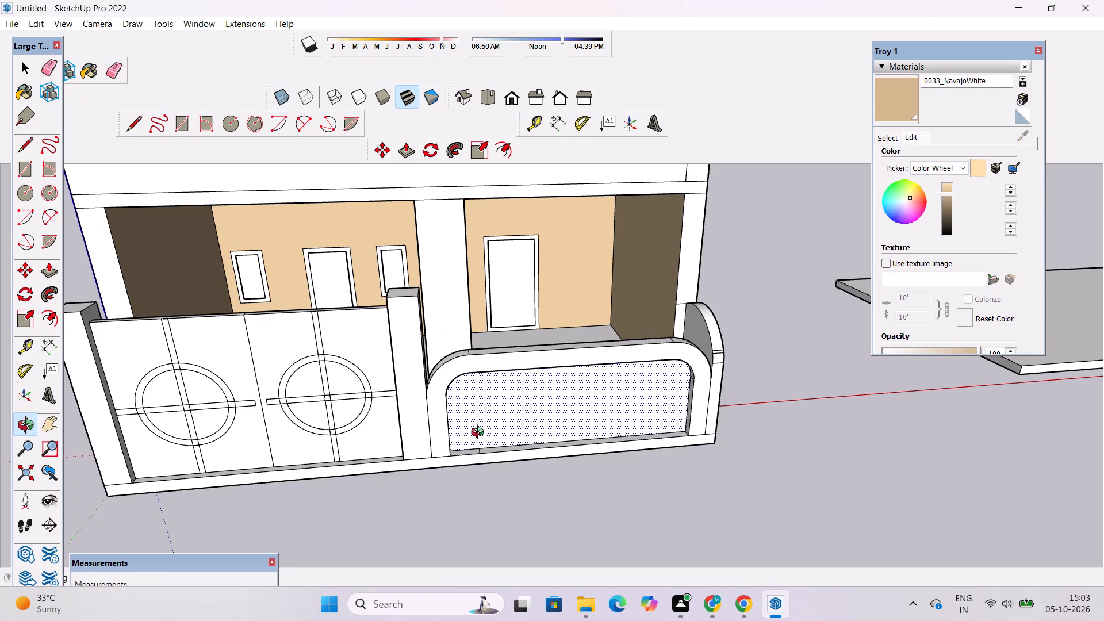
scroll(473, 460, down, 4)
scroll(468, 484, up, 1)
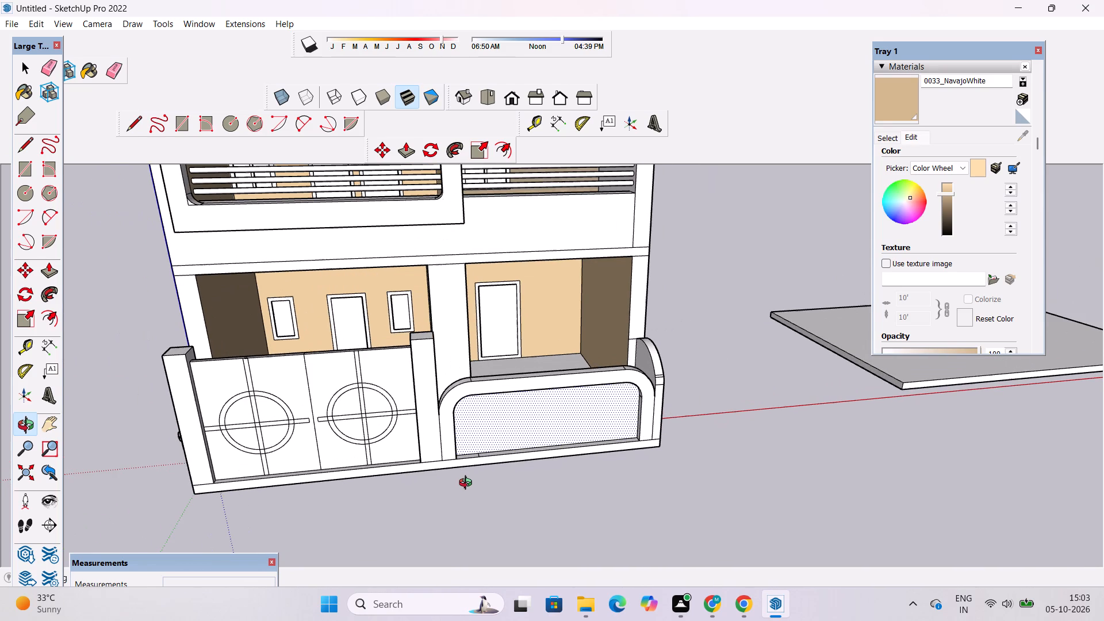
key(space)
key(o)
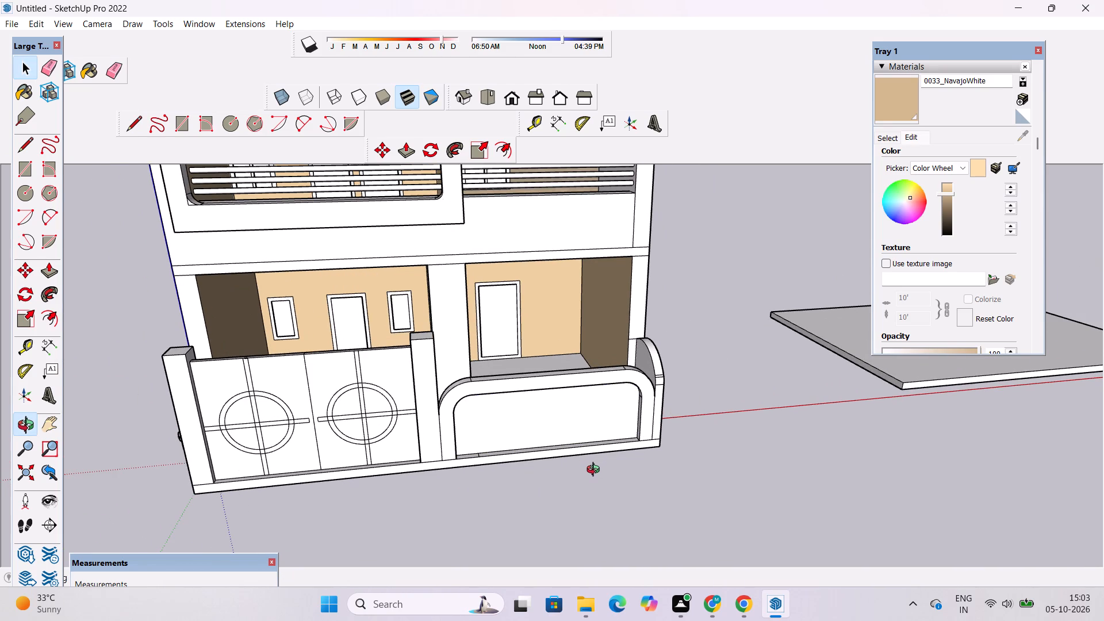
scroll(596, 471, down, 2)
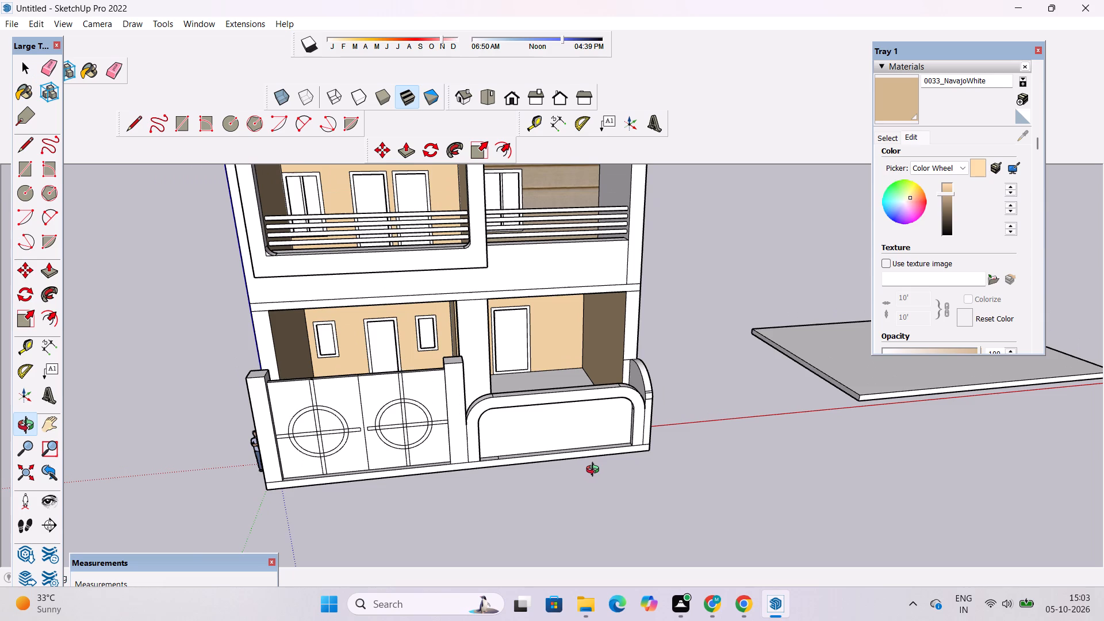
scroll(572, 480, up, 1)
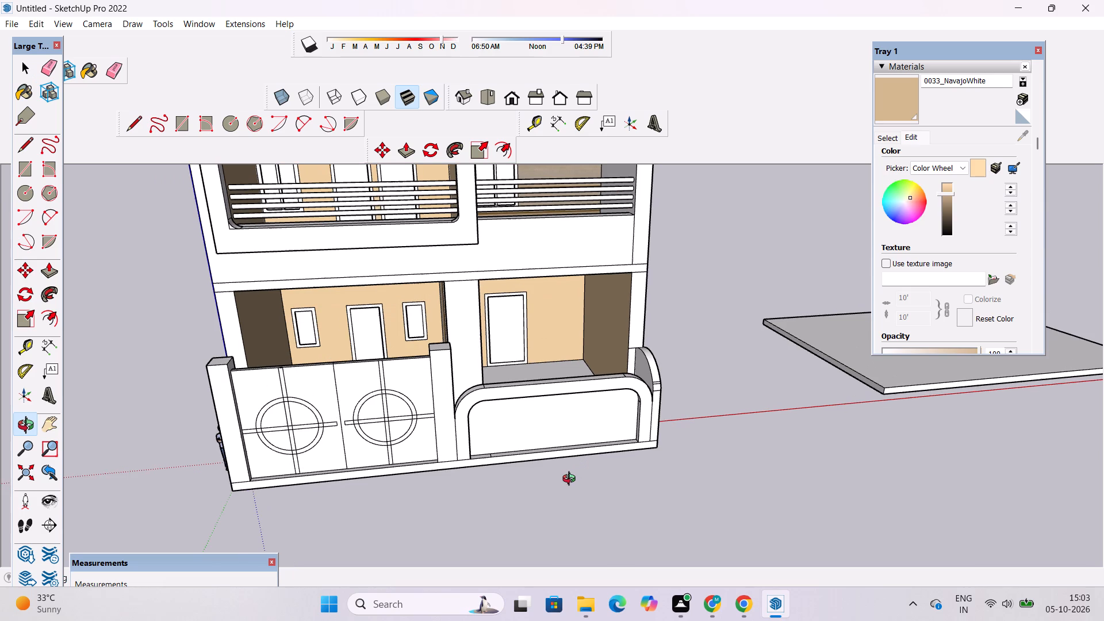
shift+drag(575, 478, 585, 509)
scroll(584, 479, down, 5)
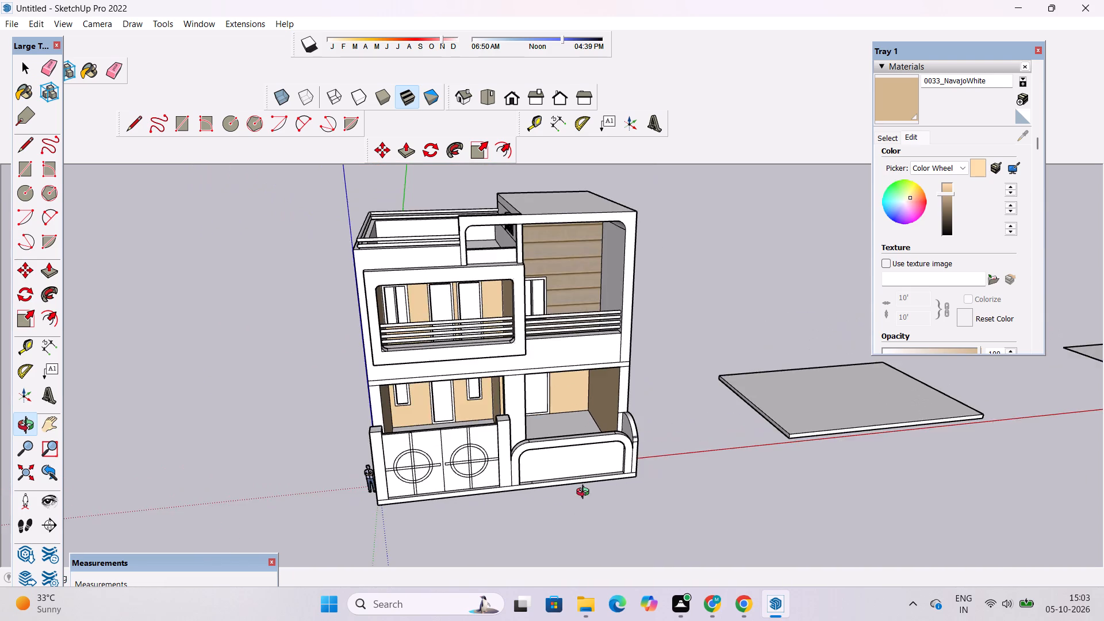
drag(584, 492, 574, 459)
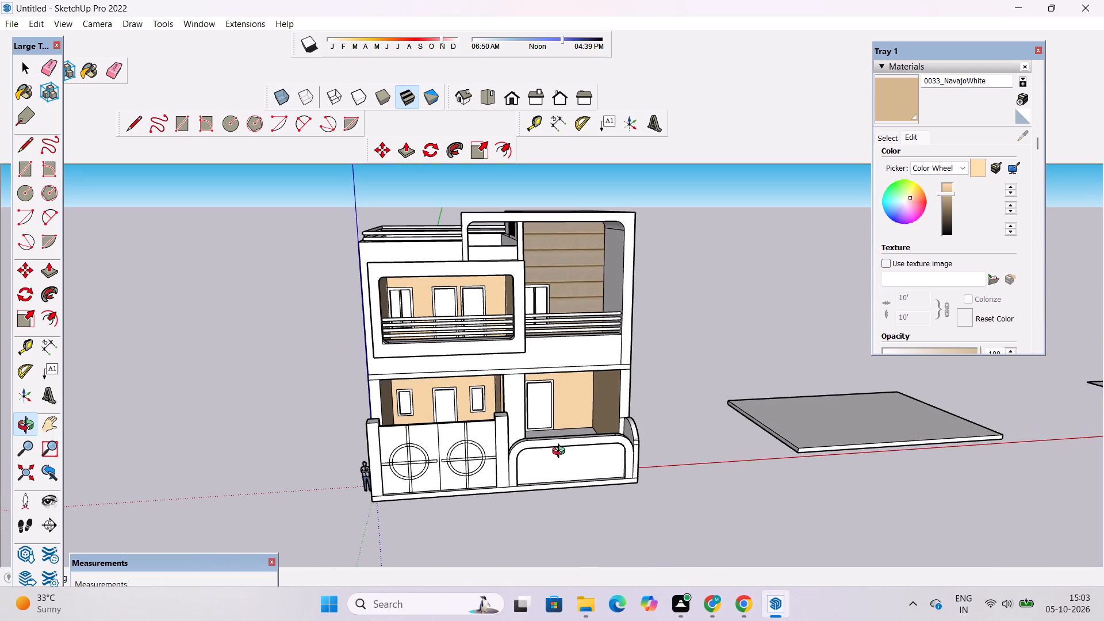
Examine the full front elevation, comparing the gate, boundary wall, ground floor and balconies from near and far.
scroll(561, 453, up, 3)
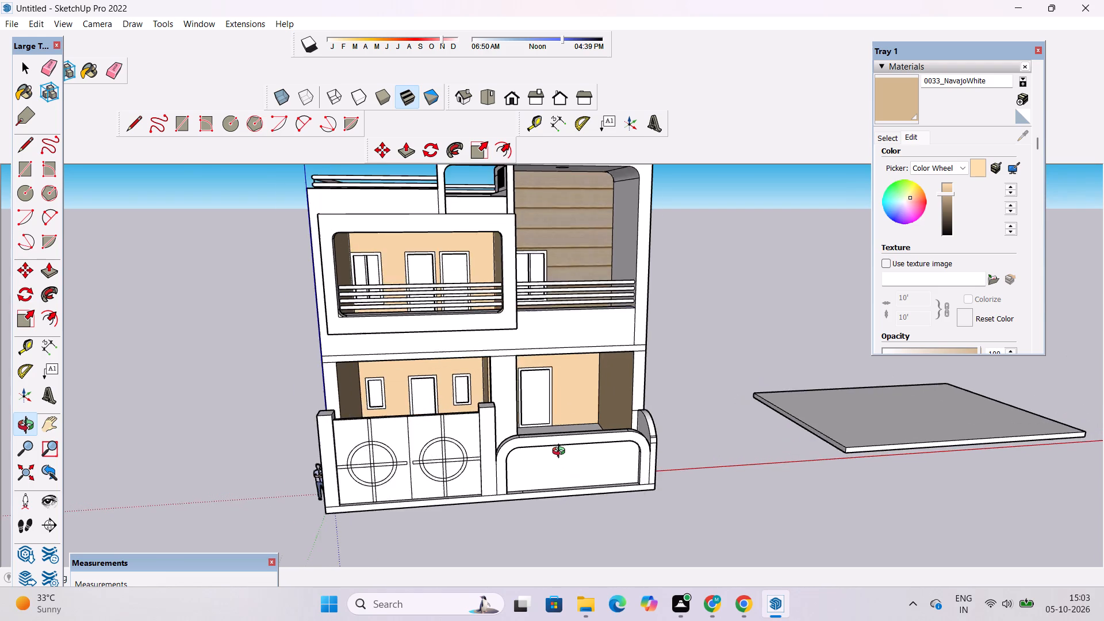
scroll(561, 453, up, 1)
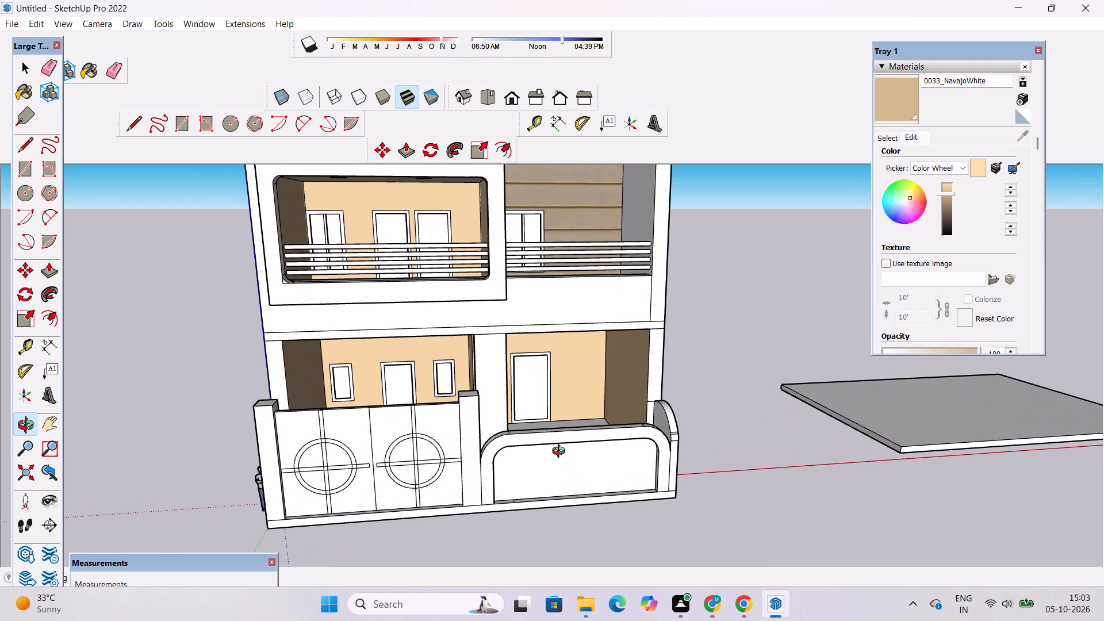
scroll(561, 453, down, 2)
scroll(561, 453, up, 2)
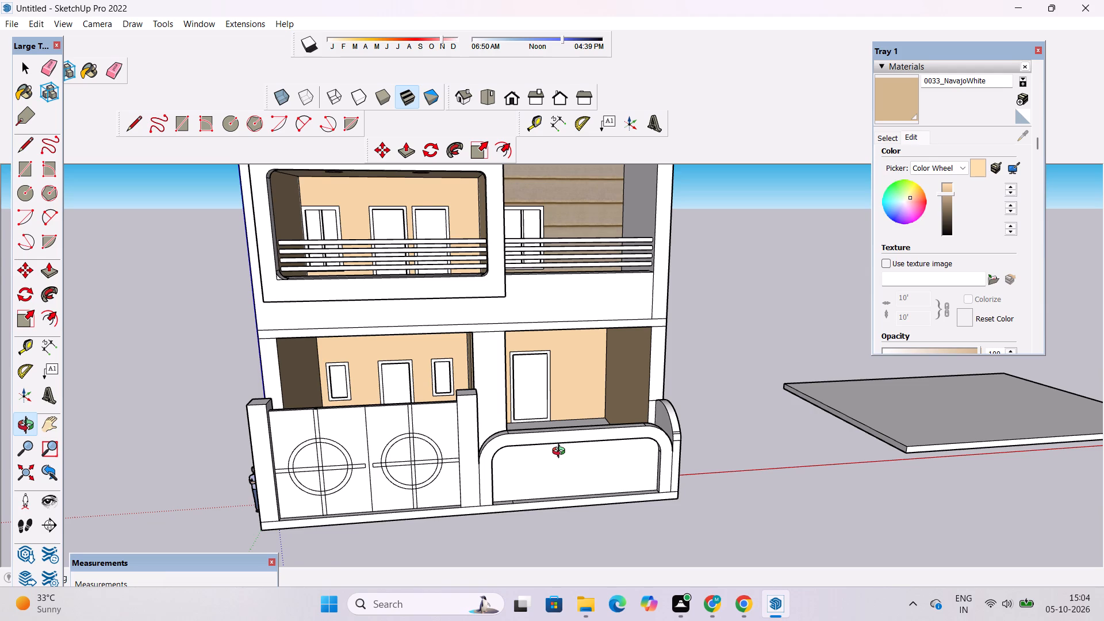
scroll(561, 453, down, 2)
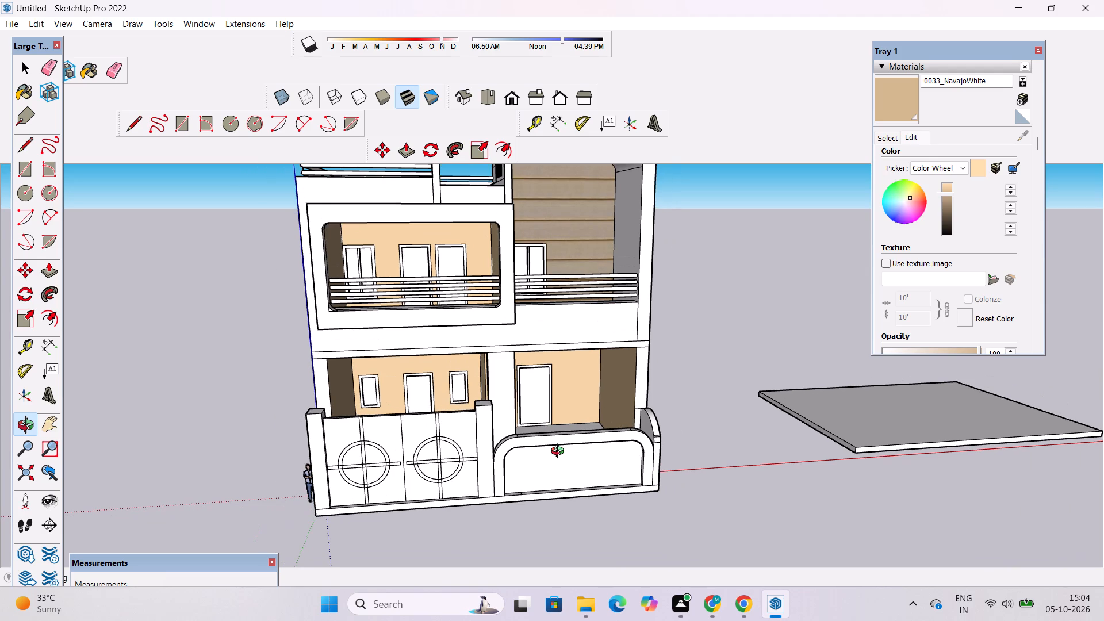
scroll(560, 453, down, 1)
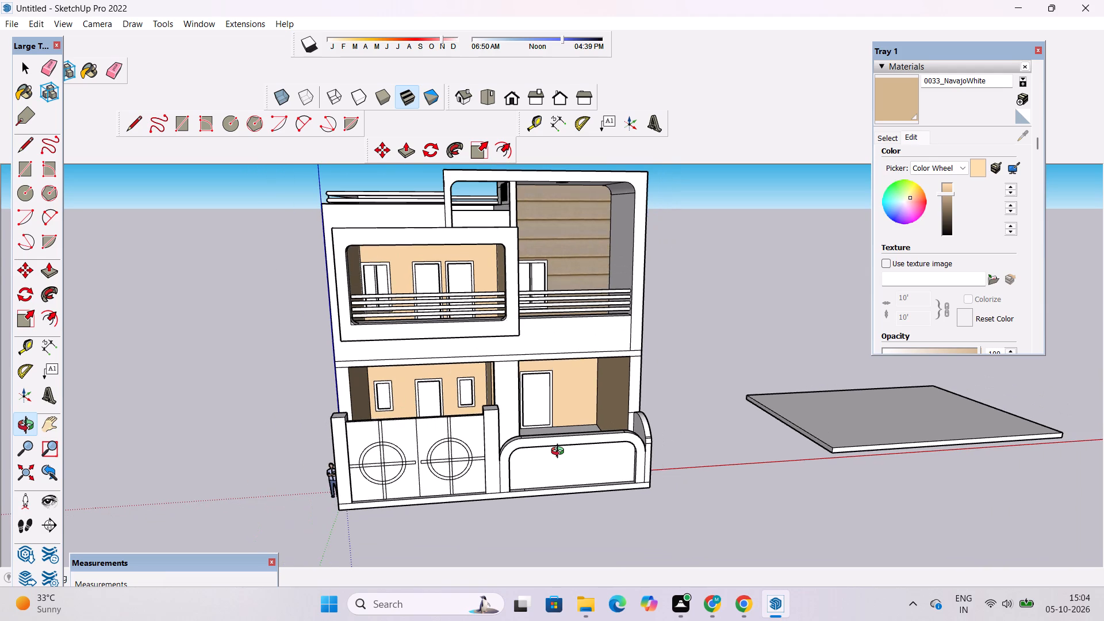
scroll(560, 453, down, 1)
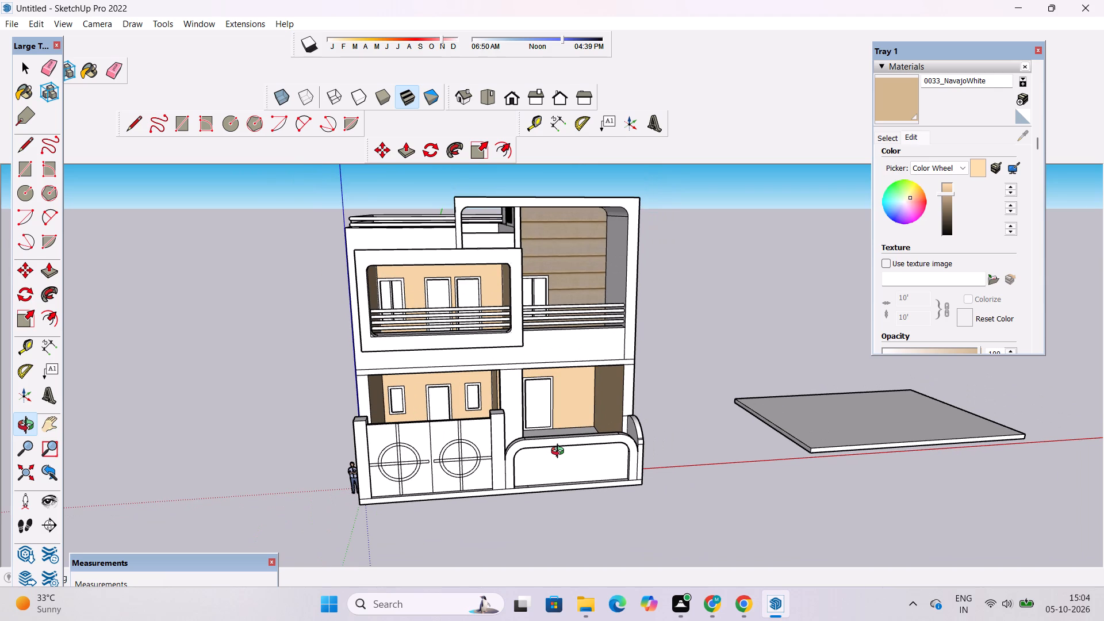
scroll(573, 442, down, 5)
drag(606, 437, 607, 459)
scroll(586, 444, up, 4)
drag(581, 446, 561, 391)
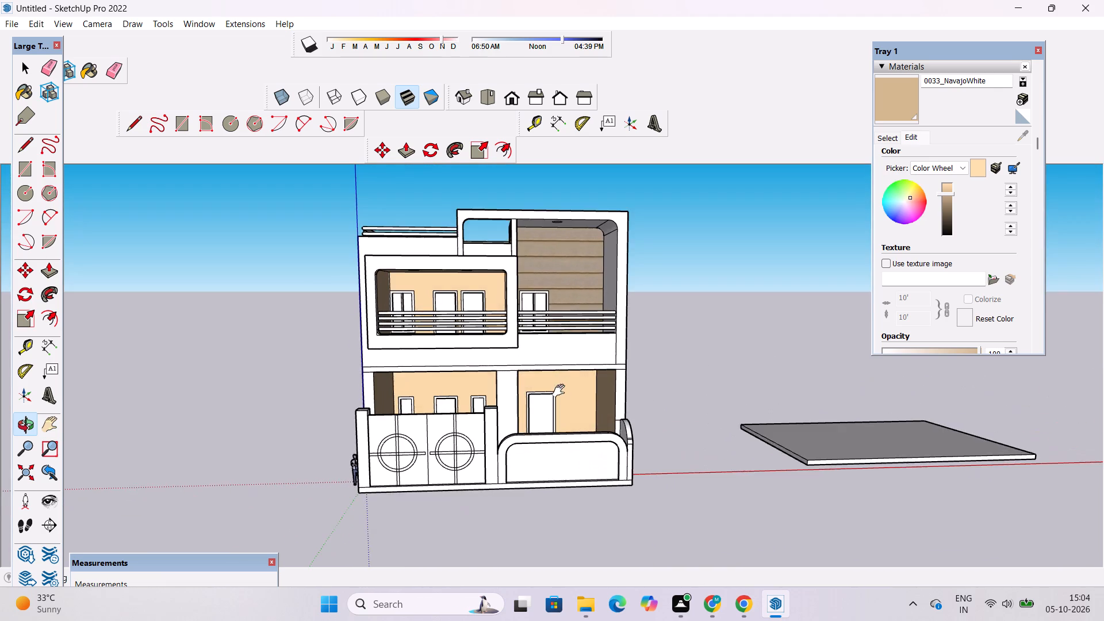
shift+drag(561, 390, 551, 432)
scroll(551, 443, up, 1)
drag(549, 440, 535, 438)
click(535, 438)
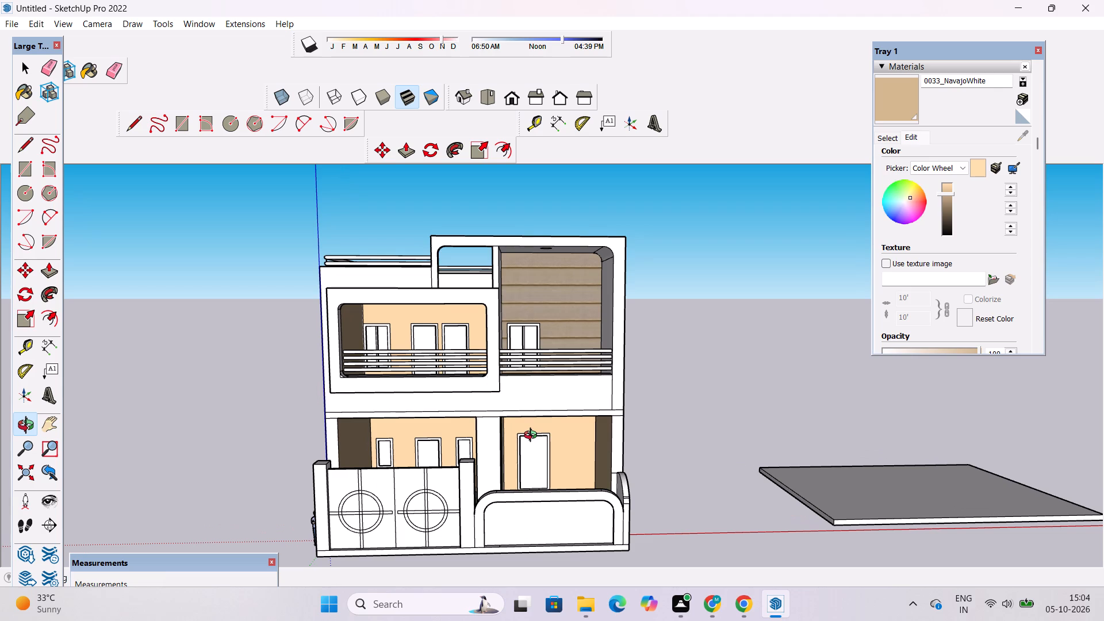
scroll(533, 436, down, 2)
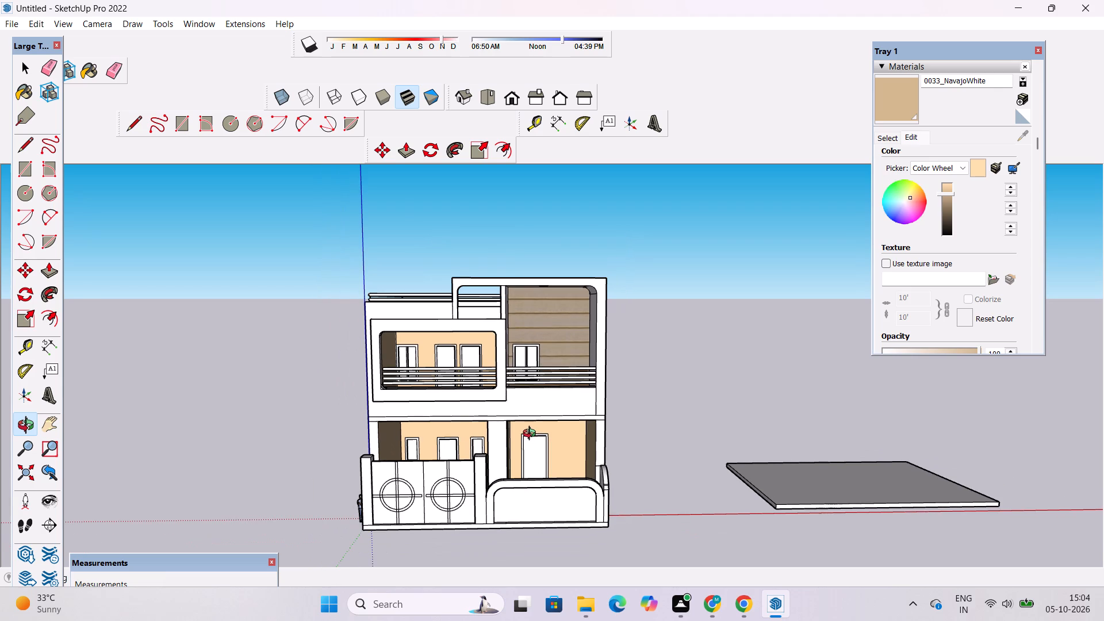
scroll(532, 435, up, 1)
scroll(532, 435, down, 4)
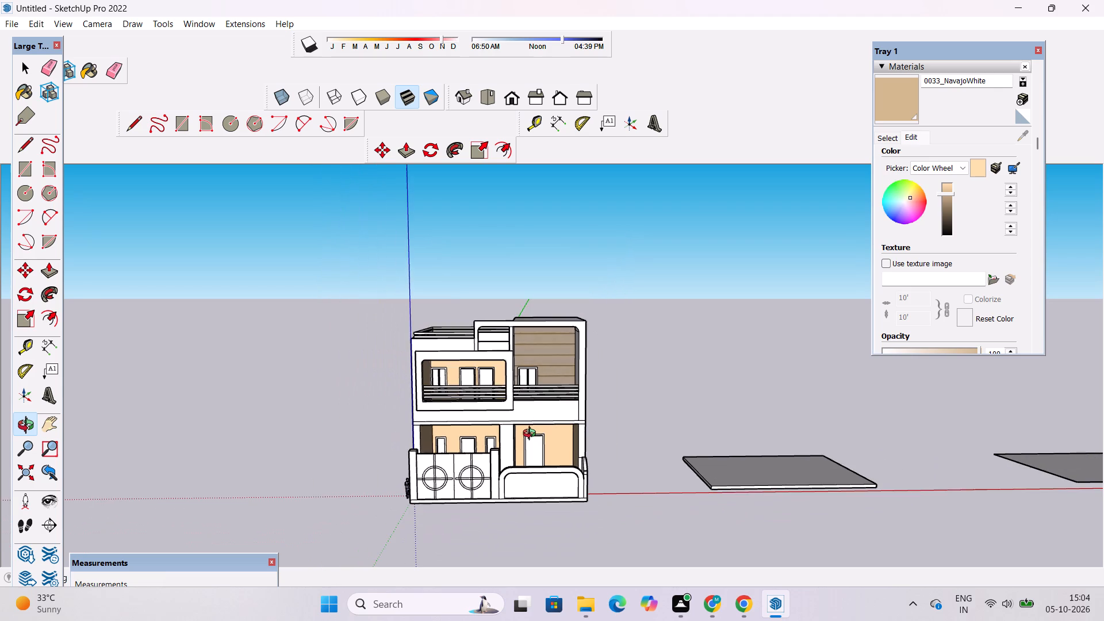
scroll(532, 435, down, 14)
scroll(532, 435, up, 2)
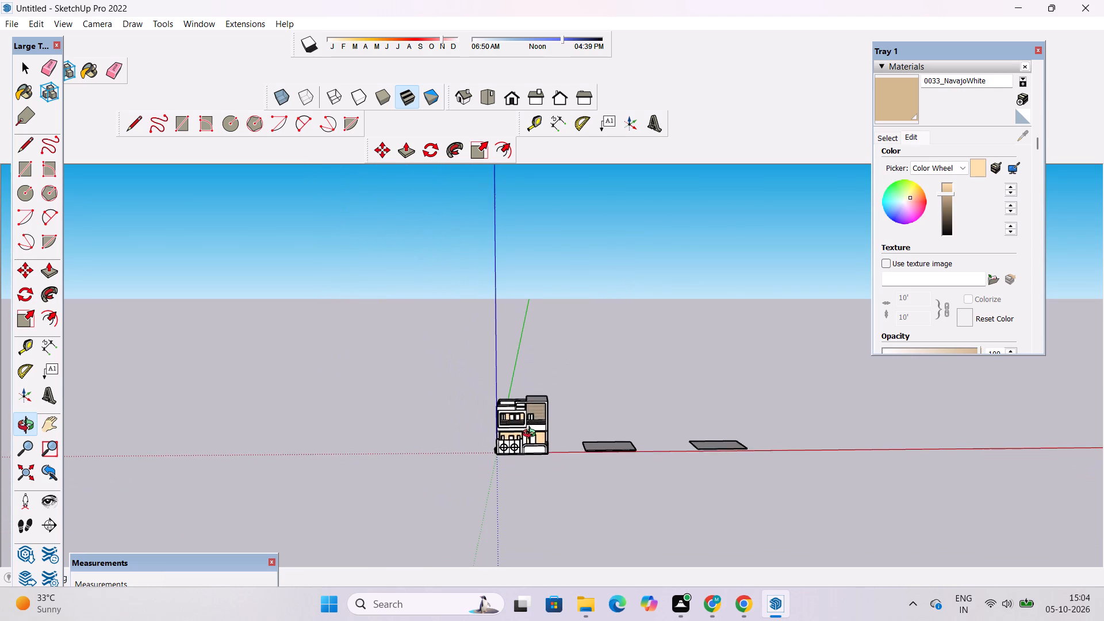
scroll(532, 435, up, 16)
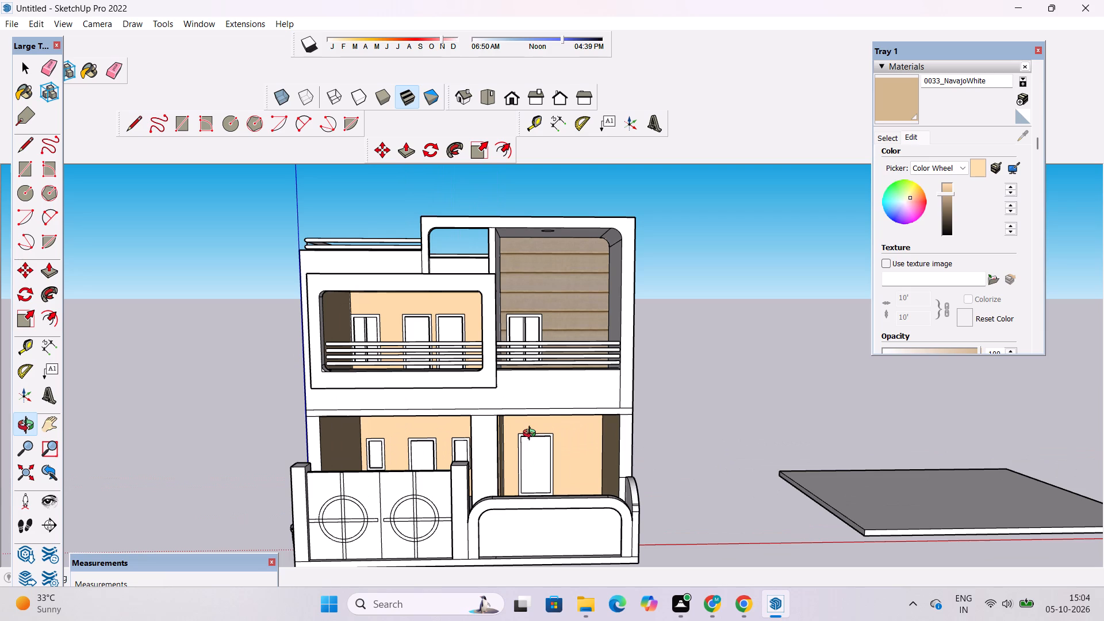
scroll(532, 435, down, 4)
scroll(520, 434, up, 4)
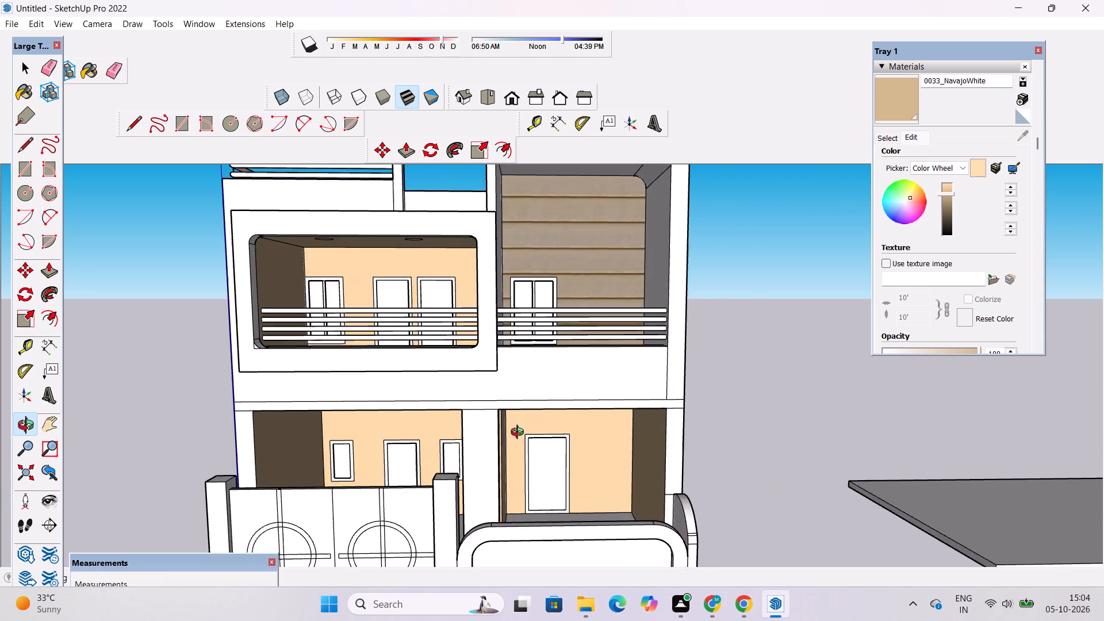
scroll(520, 434, up, 4)
shift+drag(503, 431, 531, 414)
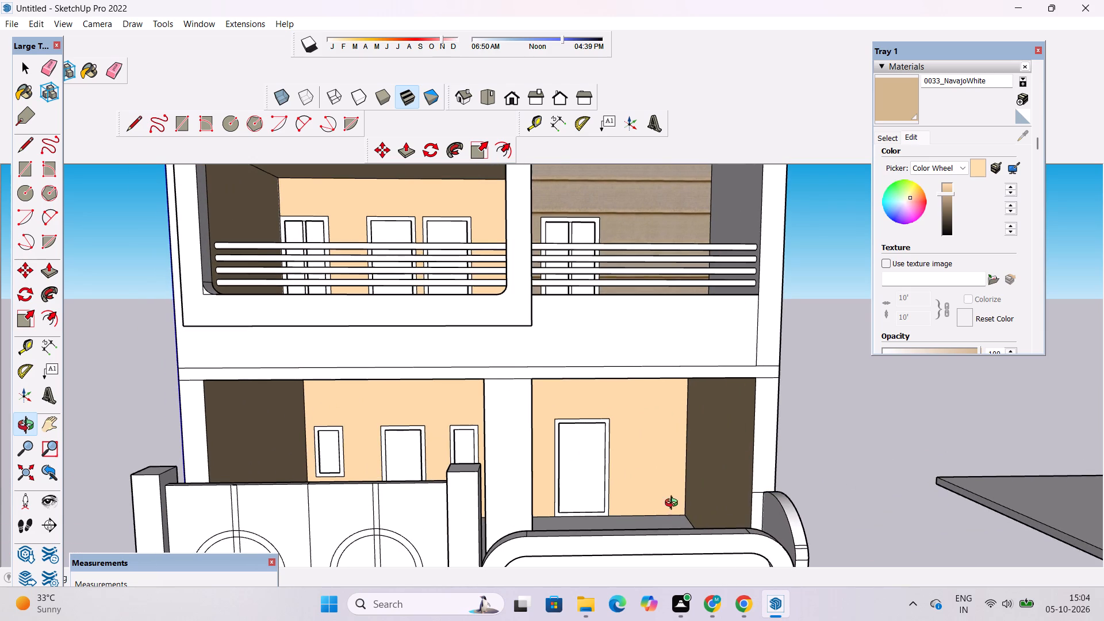
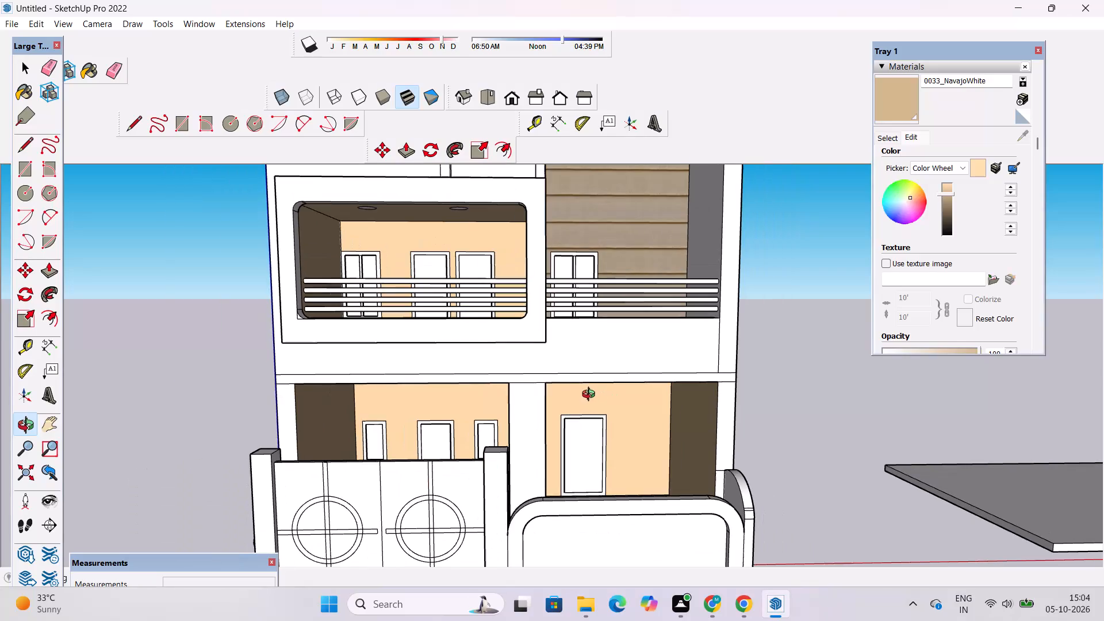
Examine the house front from slightly different angles and distances, covering the balconies, ground-floor openings, gate and boundary wall.
drag(587, 397, 617, 409)
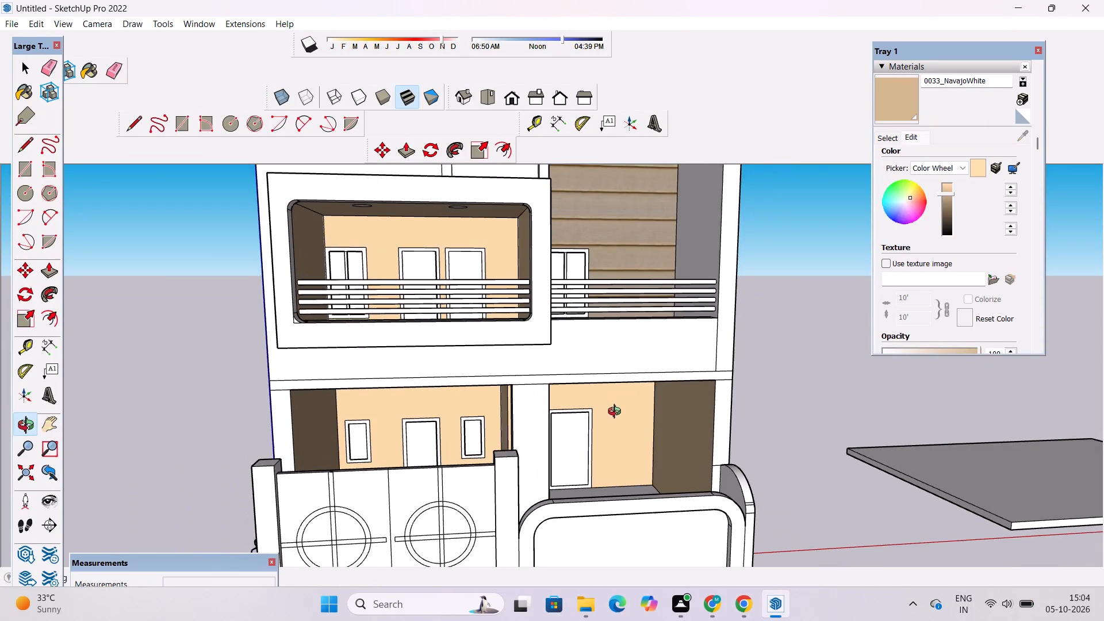
shift+drag(601, 425, 606, 401)
scroll(606, 398, down, 5)
shift+drag(606, 396, 619, 421)
scroll(619, 421, up, 2)
shift+drag(623, 421, 608, 426)
shift+click(608, 426)
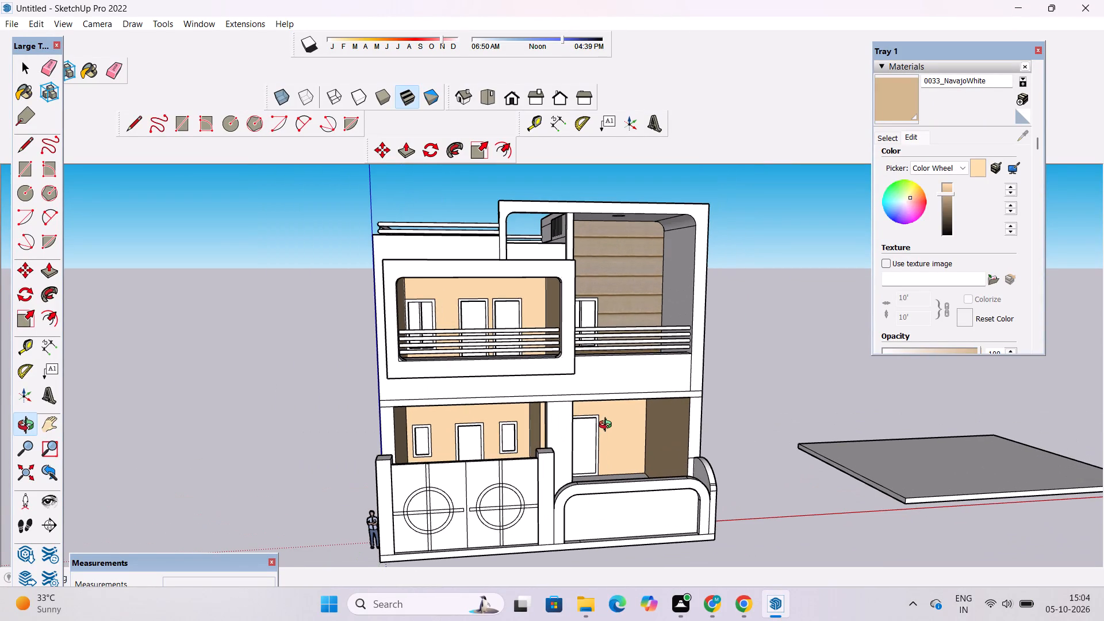
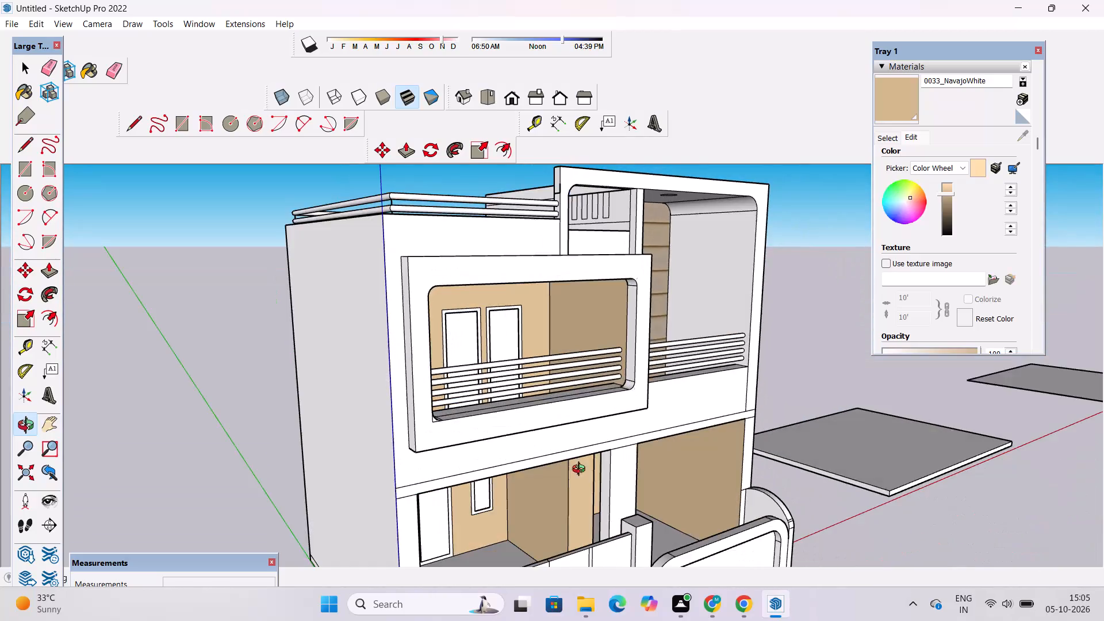
Examine the house front from several angles and distances, covering the balconies, ground-floor openings, gate and still-unpainted outer walls.
drag(585, 467, 446, 452)
shift+drag(638, 423, 595, 416)
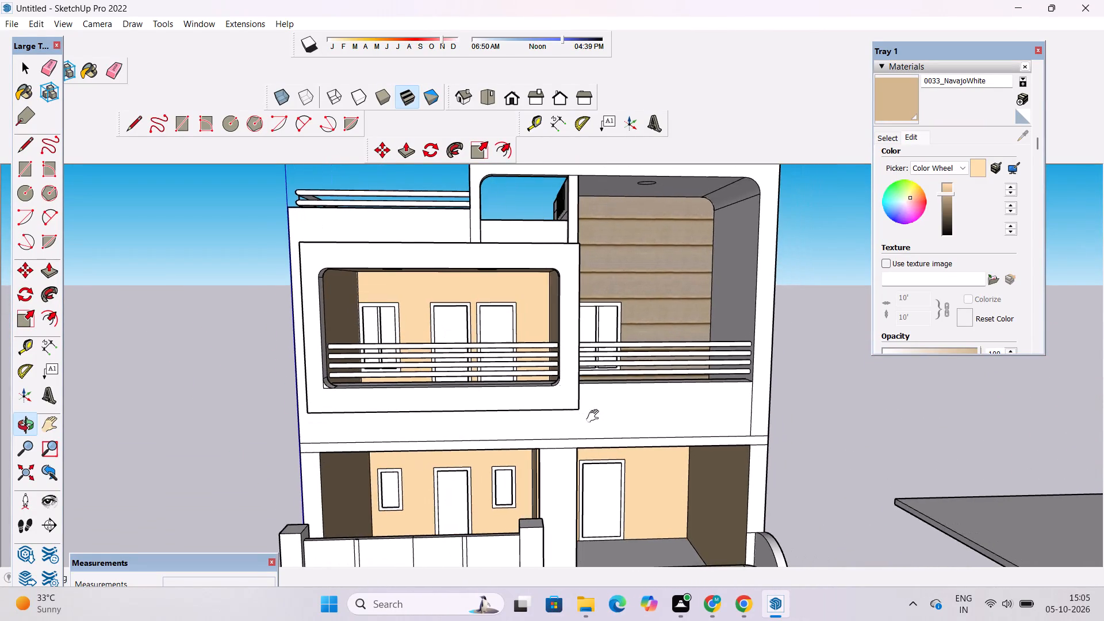
drag(629, 416, 565, 373)
scroll(560, 377, down, 4)
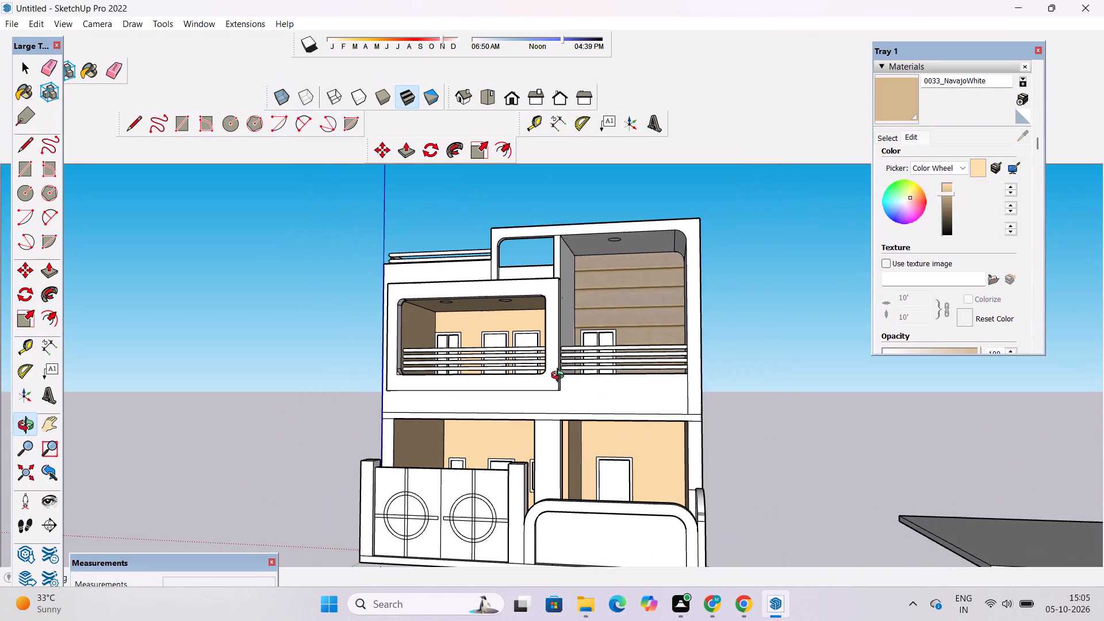
drag(513, 463, 516, 470)
scroll(464, 471, down, 6)
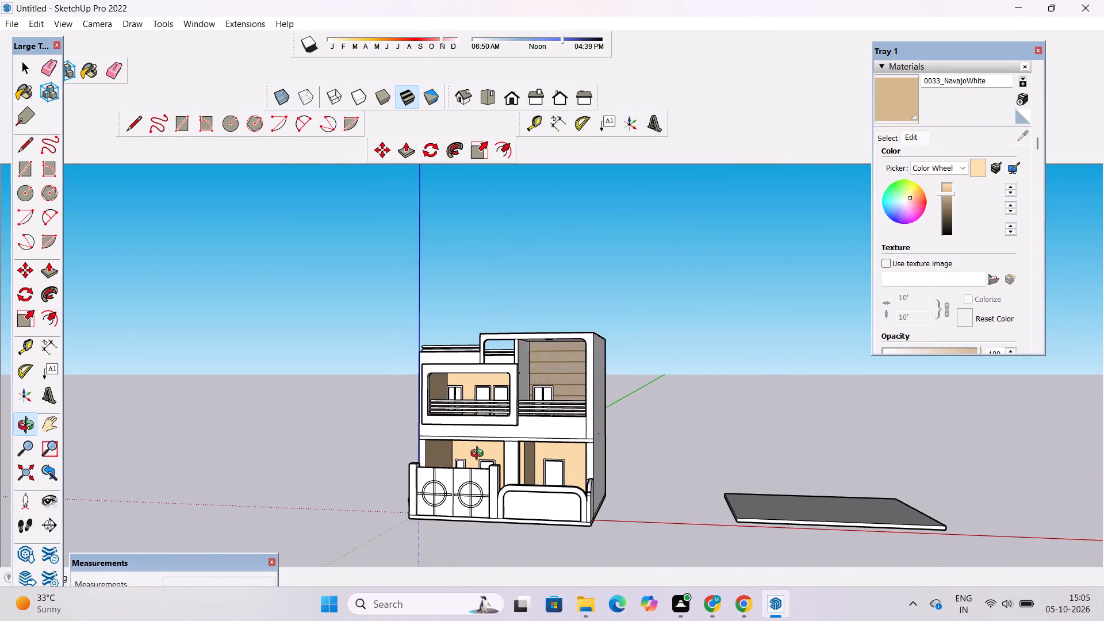
scroll(480, 455, up, 10)
scroll(480, 448, down, 4)
shift+drag(501, 436, 451, 458)
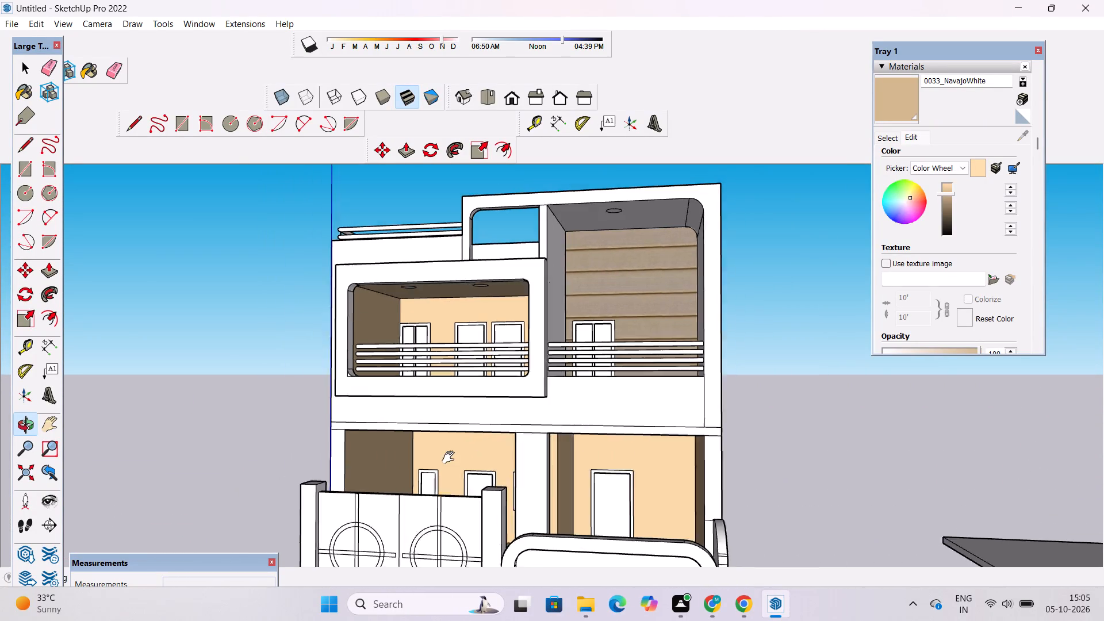
shift+drag(451, 458, 449, 459)
drag(449, 458, 499, 409)
drag(543, 363, 535, 446)
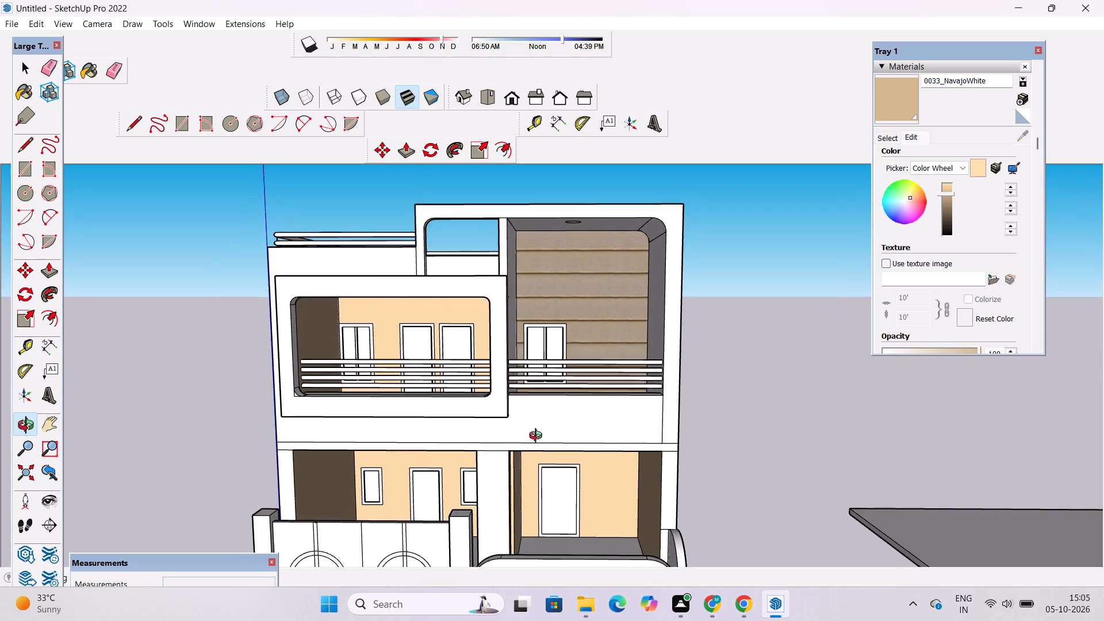
scroll(540, 410, down, 4)
drag(562, 390, 562, 402)
shift+drag(557, 412, 573, 401)
key(space)
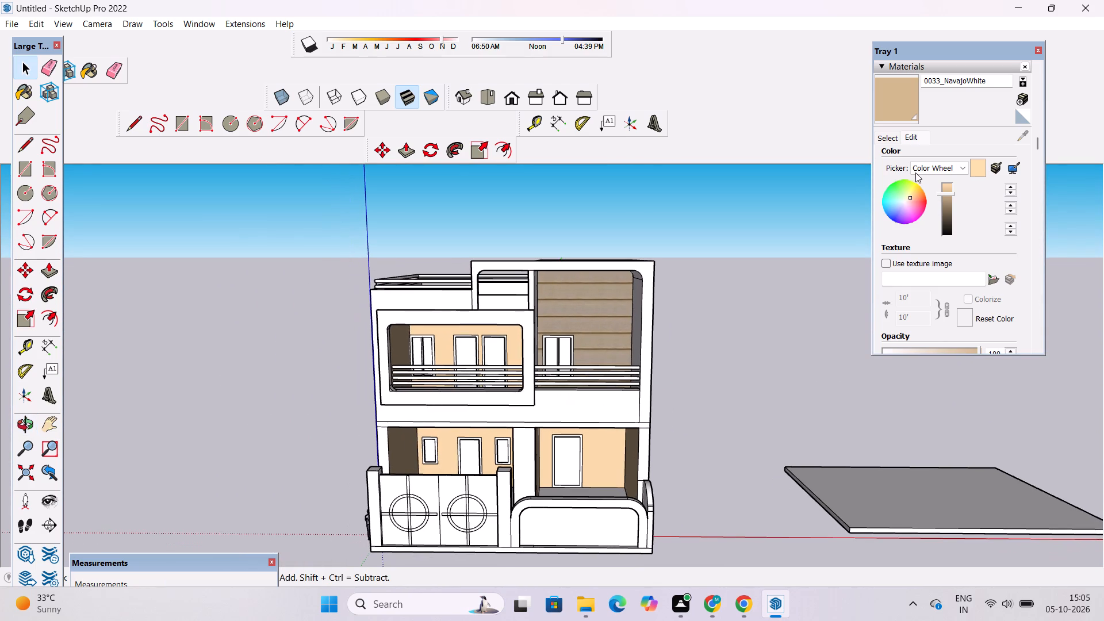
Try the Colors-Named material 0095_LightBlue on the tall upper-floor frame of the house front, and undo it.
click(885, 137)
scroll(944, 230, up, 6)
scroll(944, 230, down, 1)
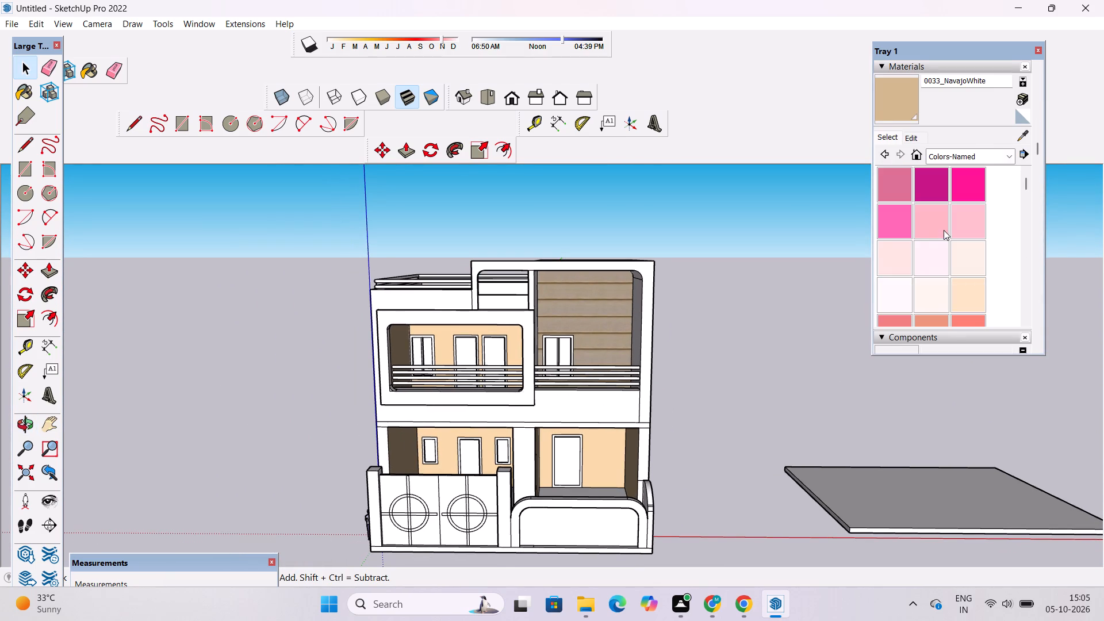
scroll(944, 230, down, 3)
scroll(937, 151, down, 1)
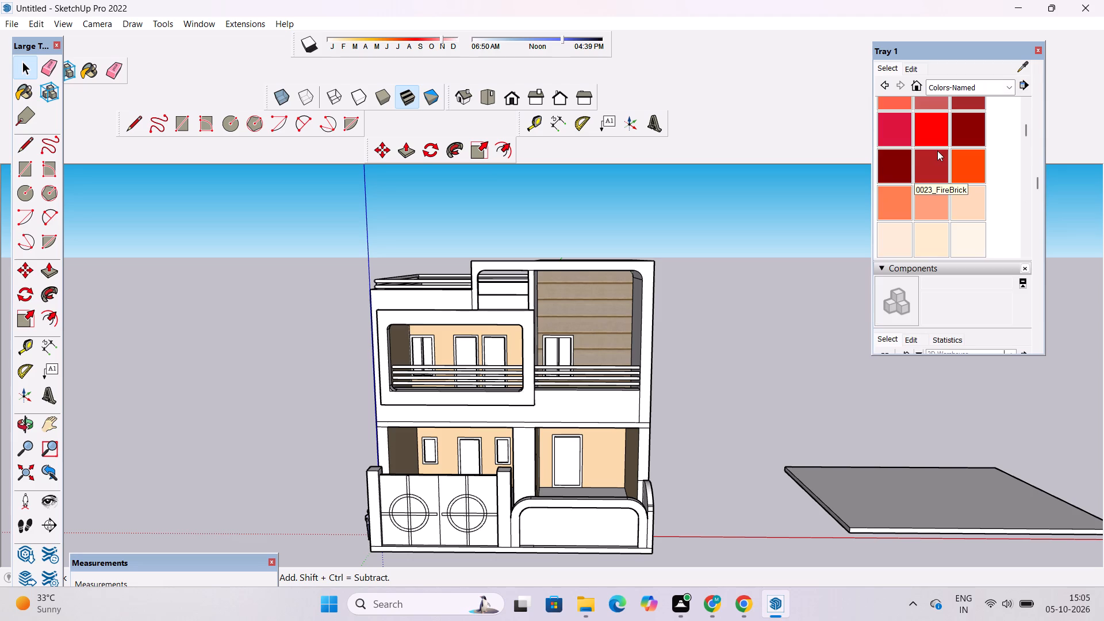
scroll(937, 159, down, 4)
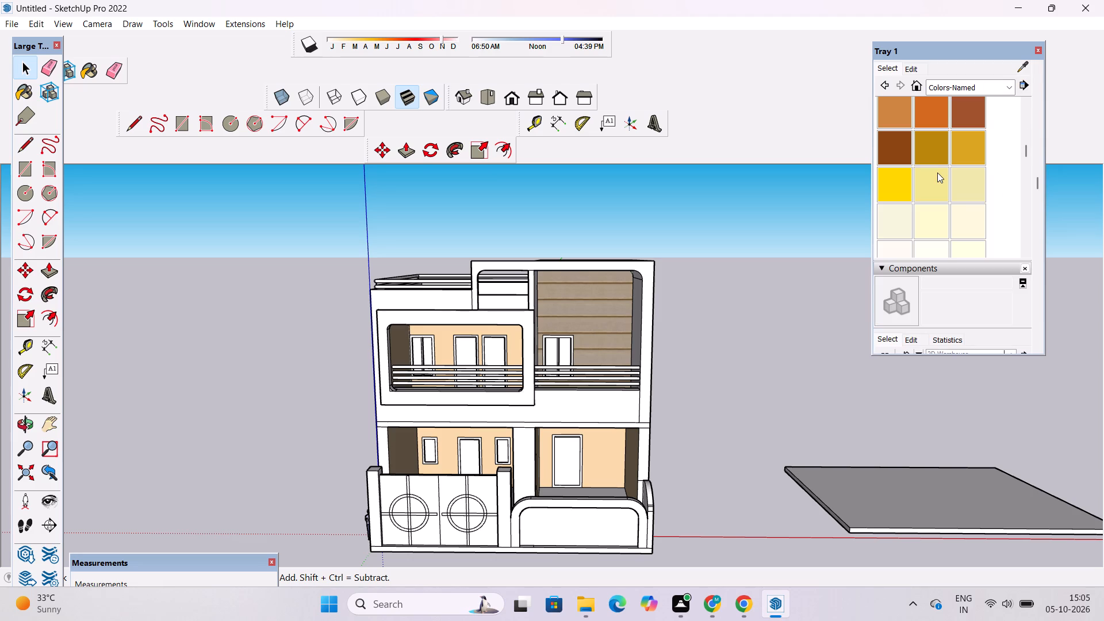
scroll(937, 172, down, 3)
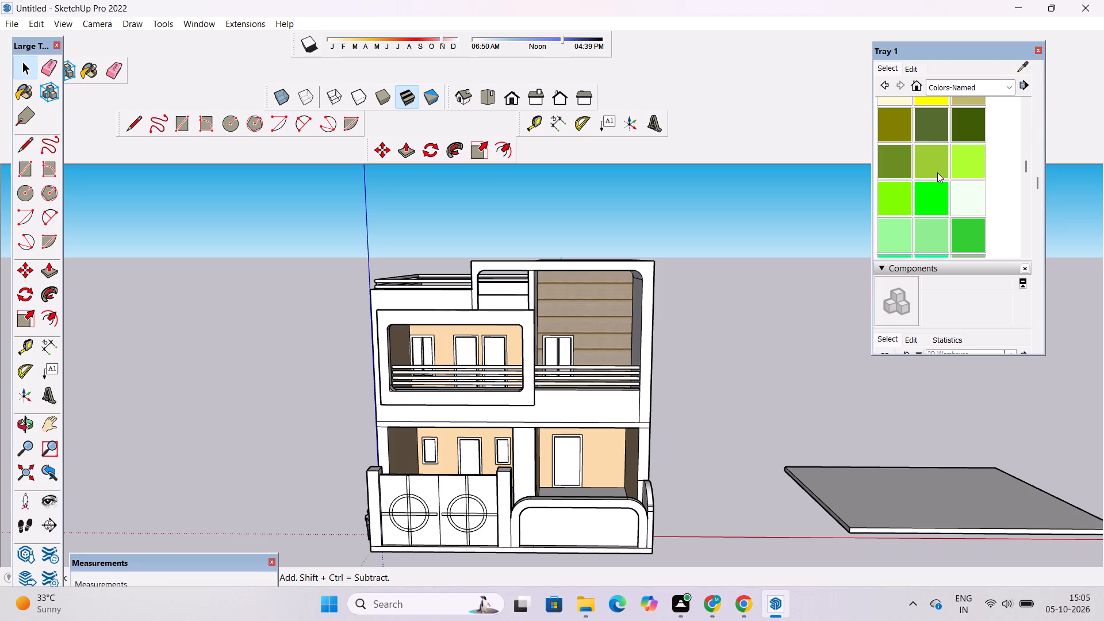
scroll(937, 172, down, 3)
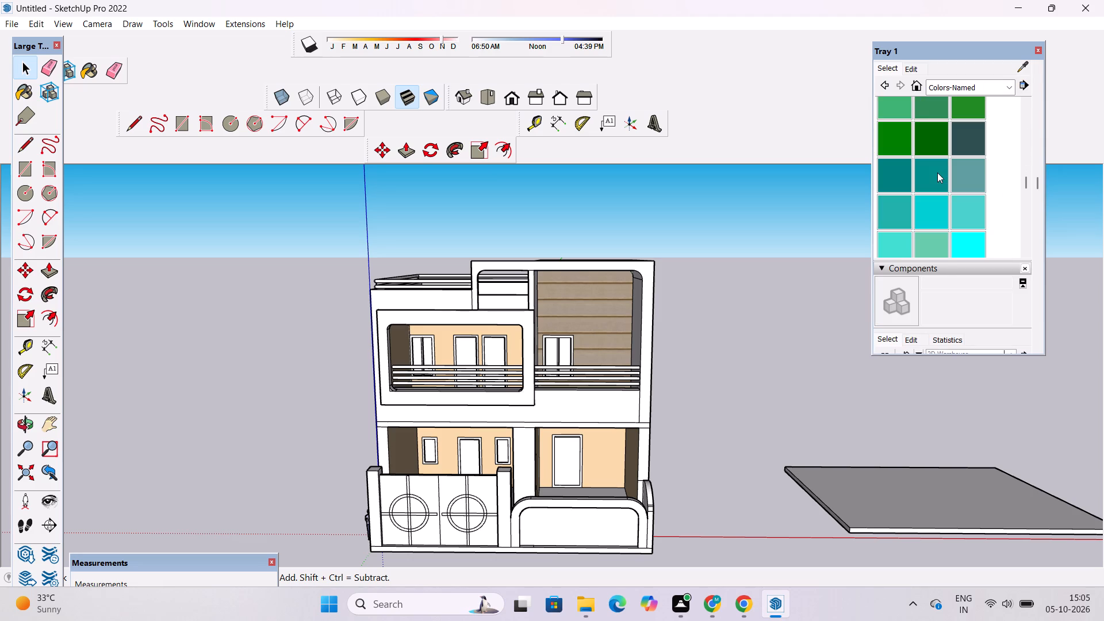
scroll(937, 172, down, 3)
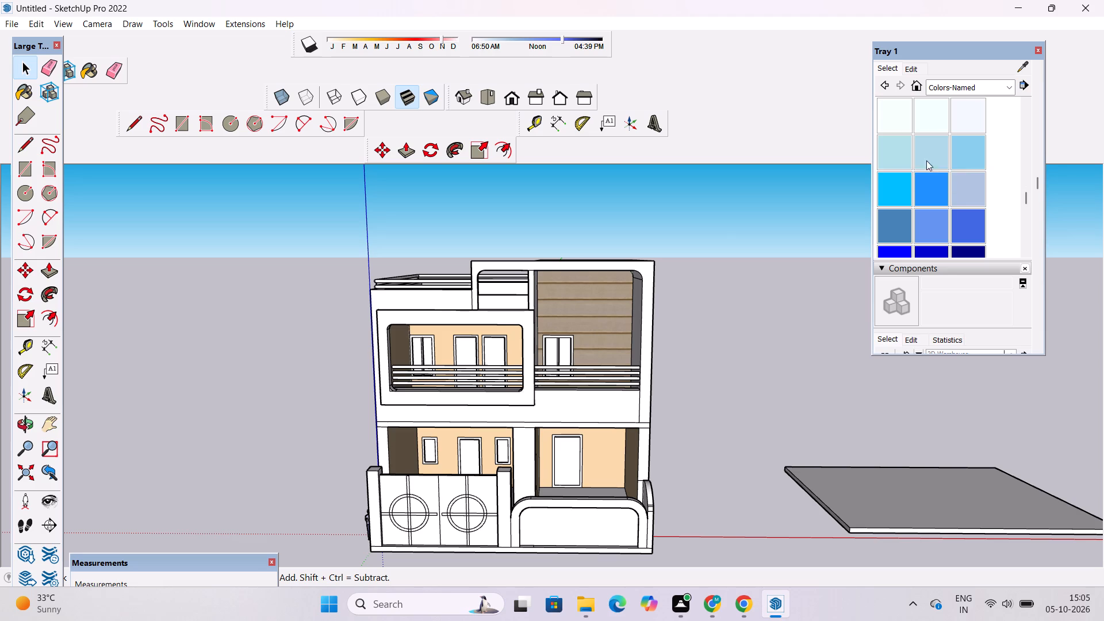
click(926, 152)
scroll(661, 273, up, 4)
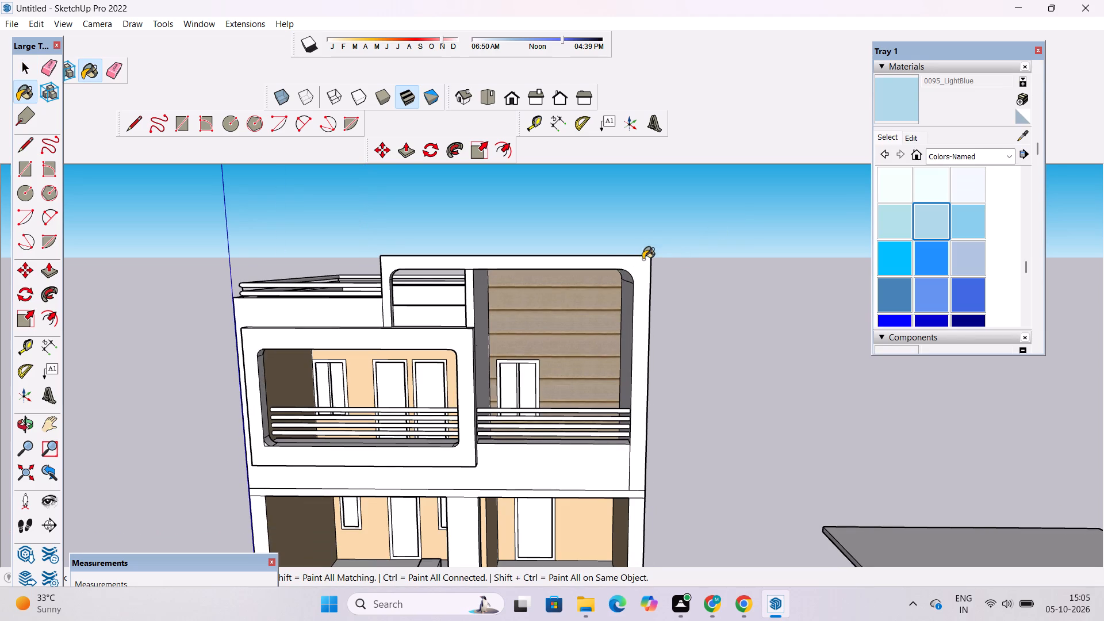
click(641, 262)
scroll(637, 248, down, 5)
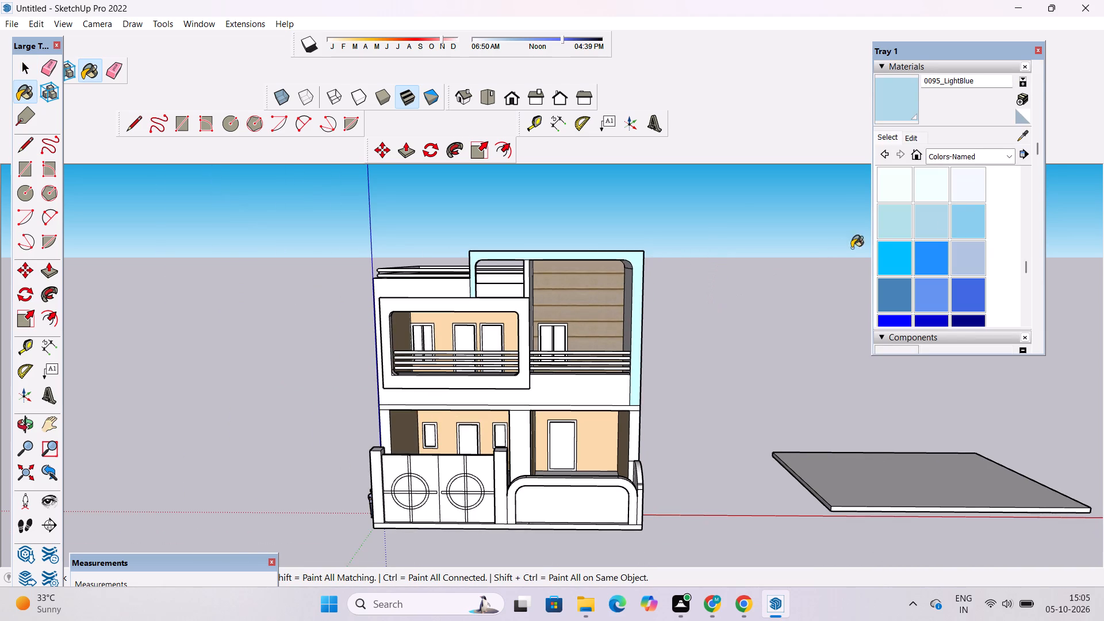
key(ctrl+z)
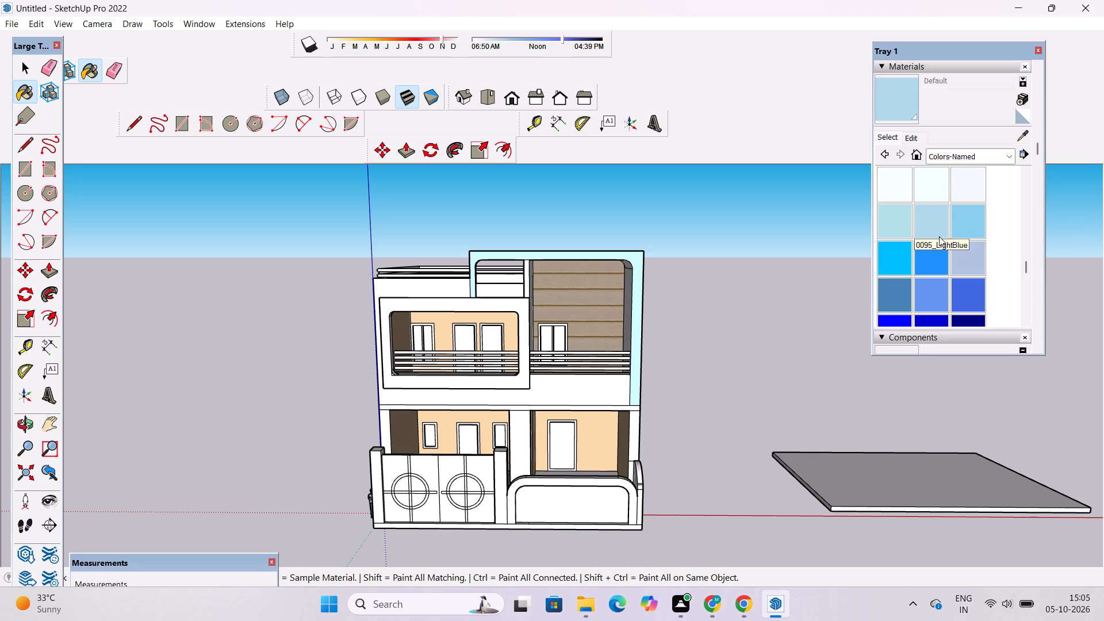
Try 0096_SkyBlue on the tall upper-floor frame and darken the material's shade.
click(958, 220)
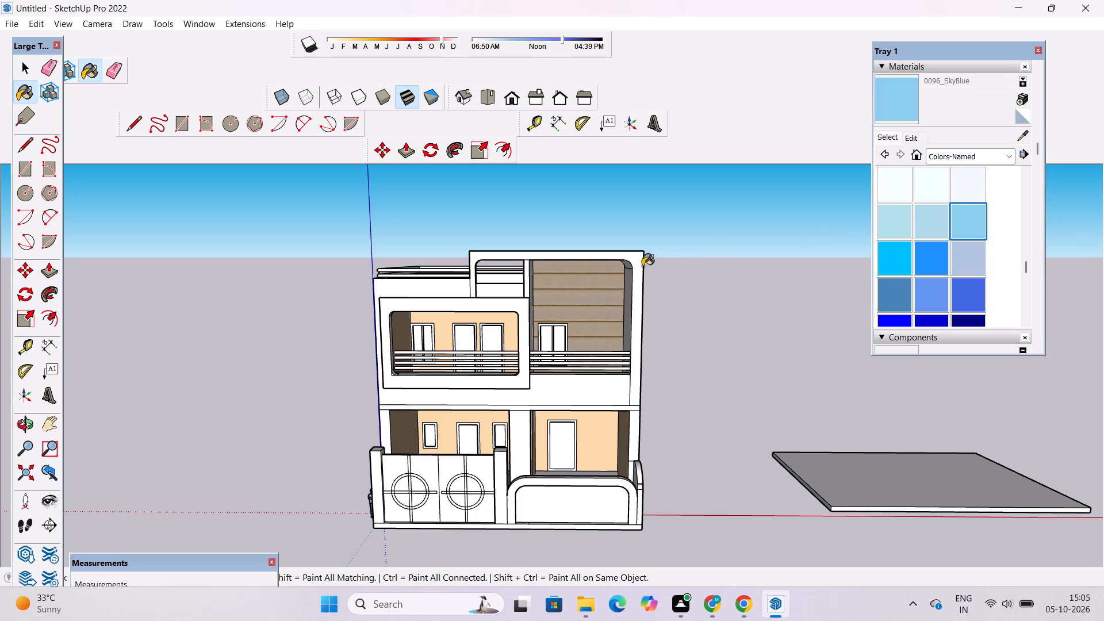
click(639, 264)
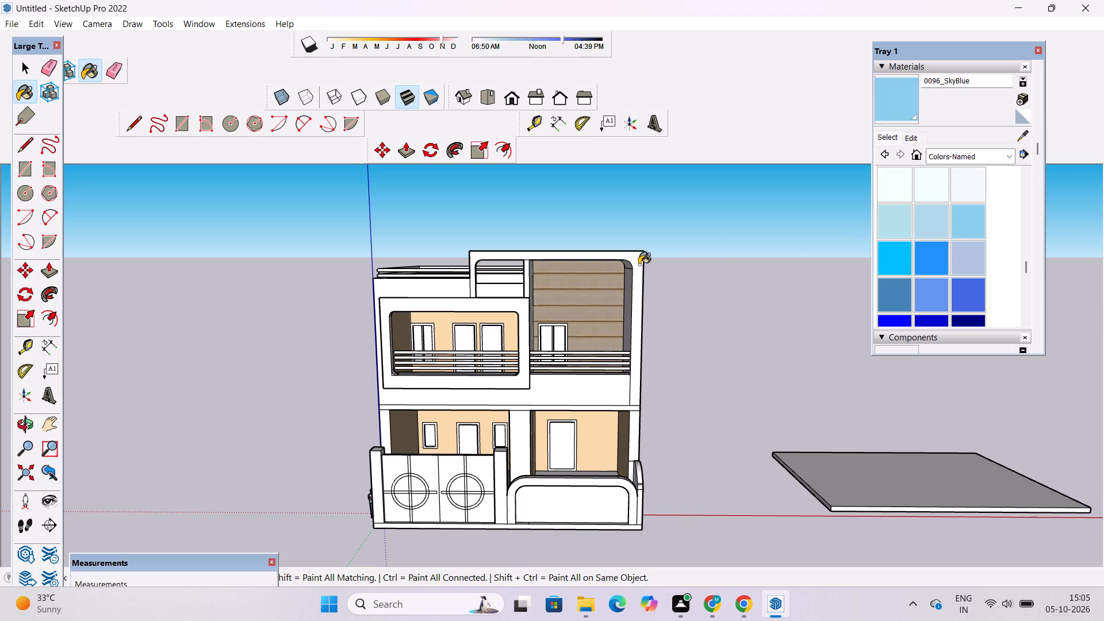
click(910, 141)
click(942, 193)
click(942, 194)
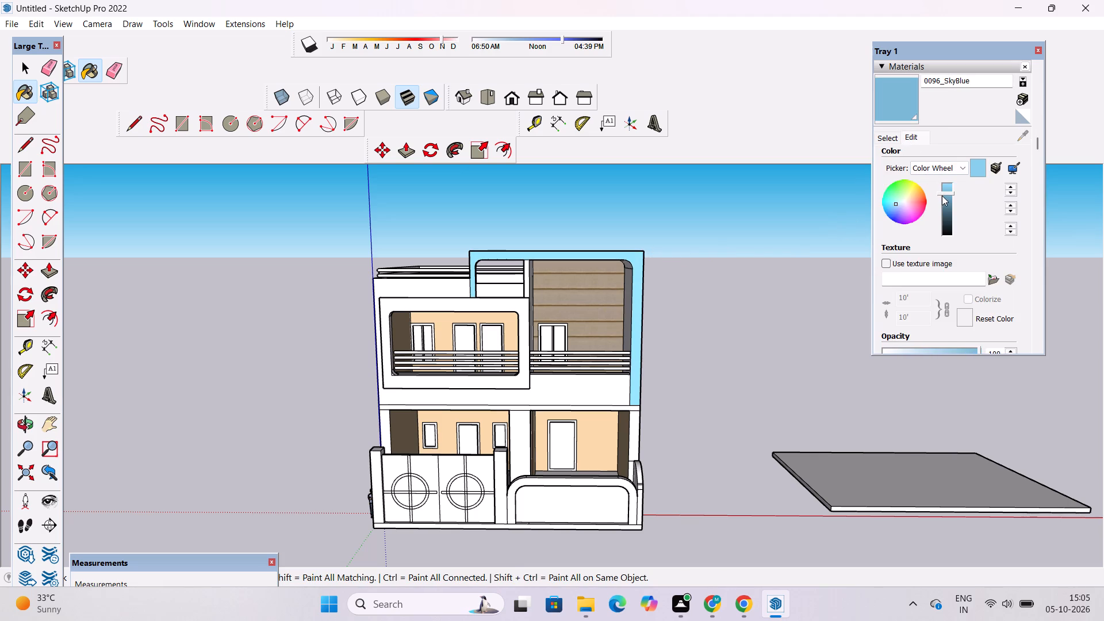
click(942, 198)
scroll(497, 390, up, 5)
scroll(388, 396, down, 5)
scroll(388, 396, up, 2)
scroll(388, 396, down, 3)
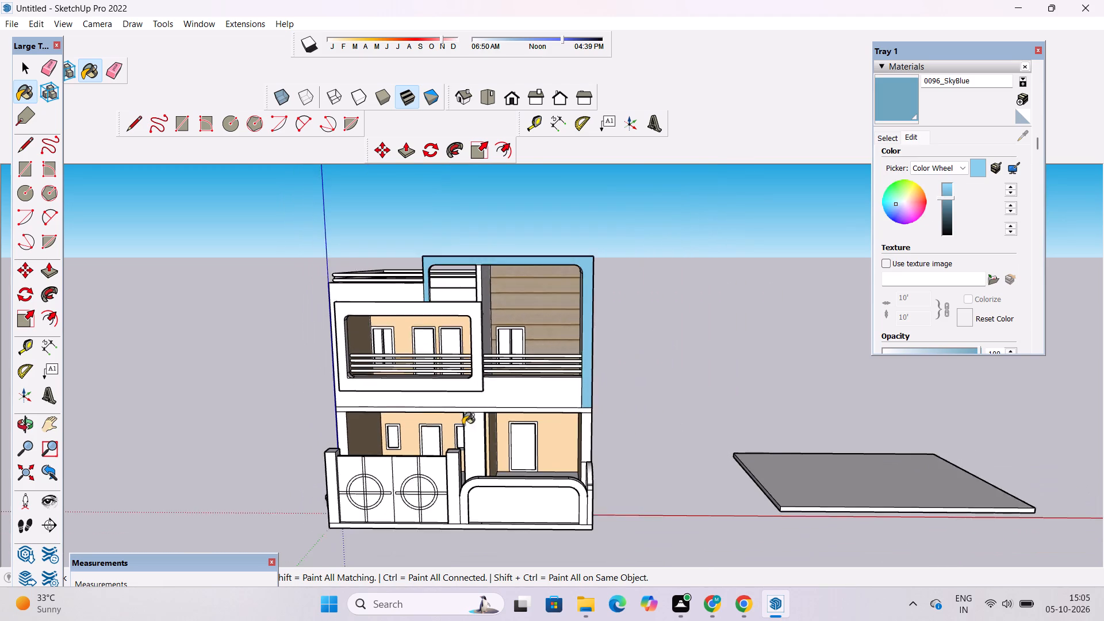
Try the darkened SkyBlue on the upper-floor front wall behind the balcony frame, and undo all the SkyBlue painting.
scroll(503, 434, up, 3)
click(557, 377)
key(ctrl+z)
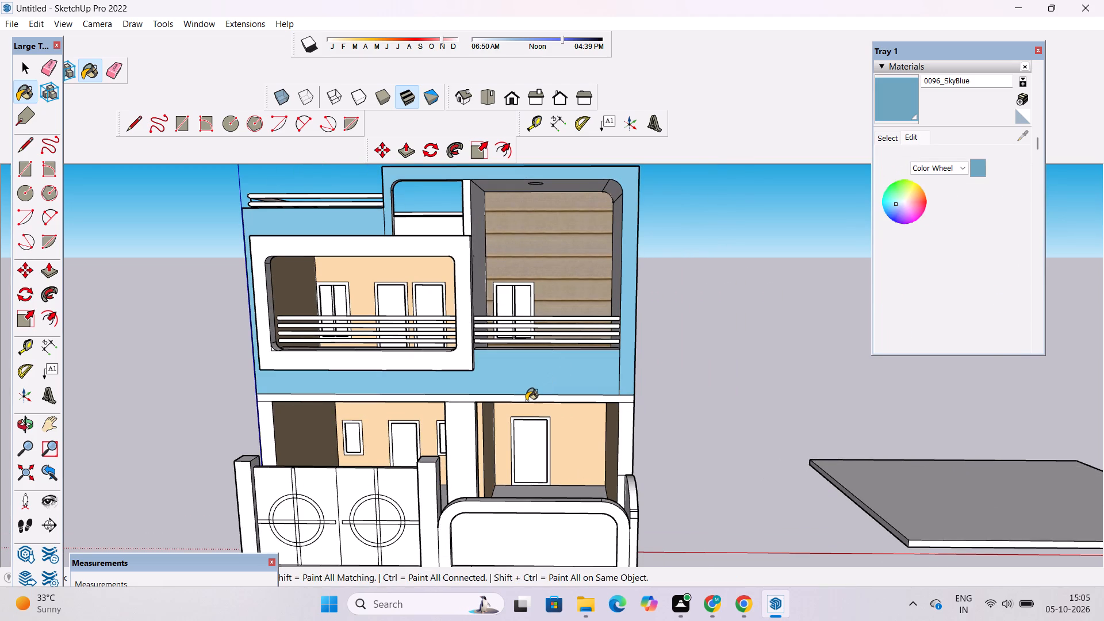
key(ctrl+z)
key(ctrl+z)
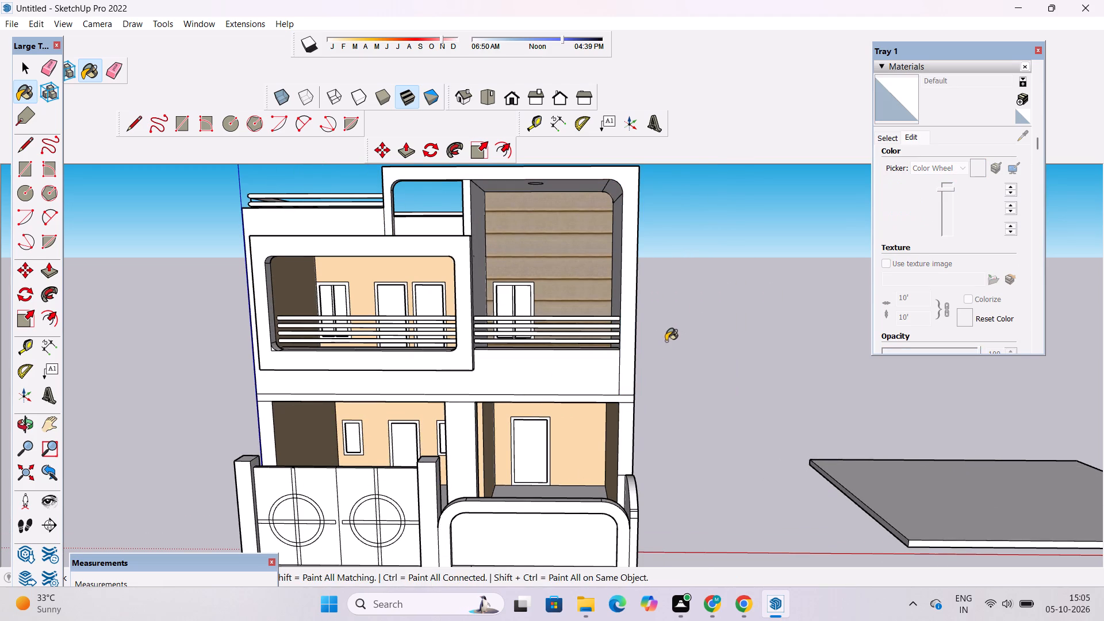
Paint the tall upper-floor frame and the front wall behind the balcony frame with 0094_PowderBlue.
key(space)
click(887, 136)
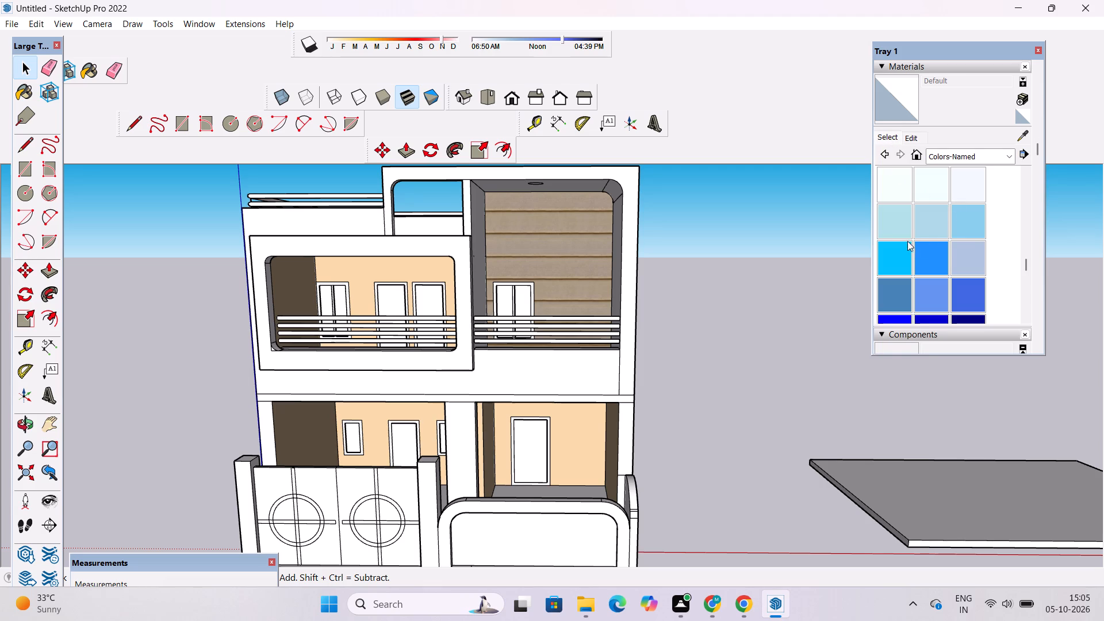
click(891, 224)
click(635, 245)
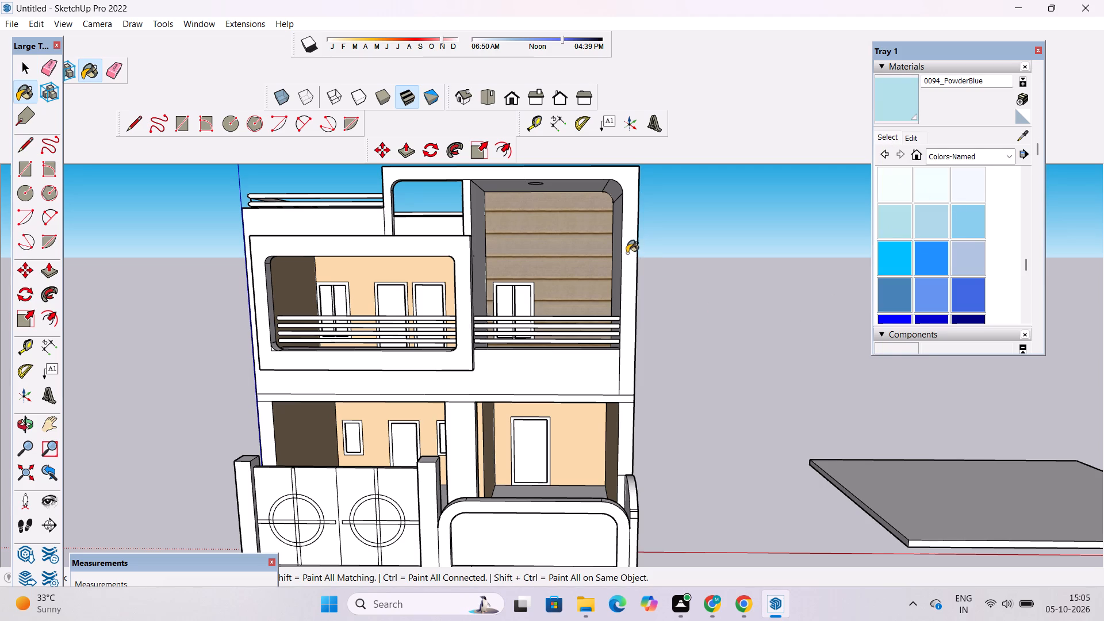
scroll(629, 321, down, 3)
scroll(576, 336, up, 3)
click(561, 365)
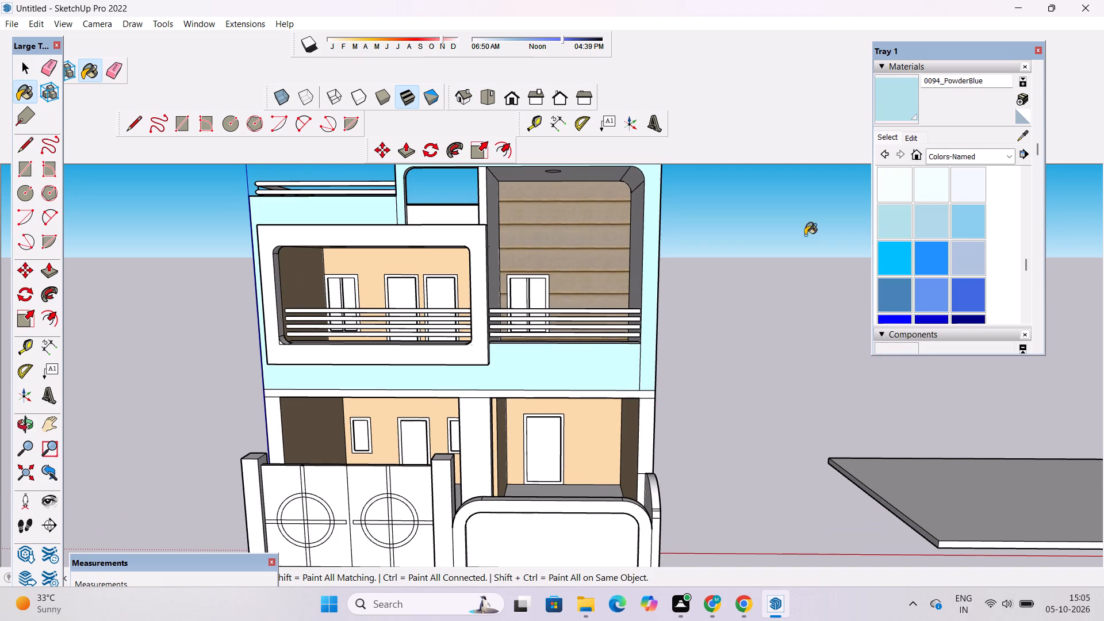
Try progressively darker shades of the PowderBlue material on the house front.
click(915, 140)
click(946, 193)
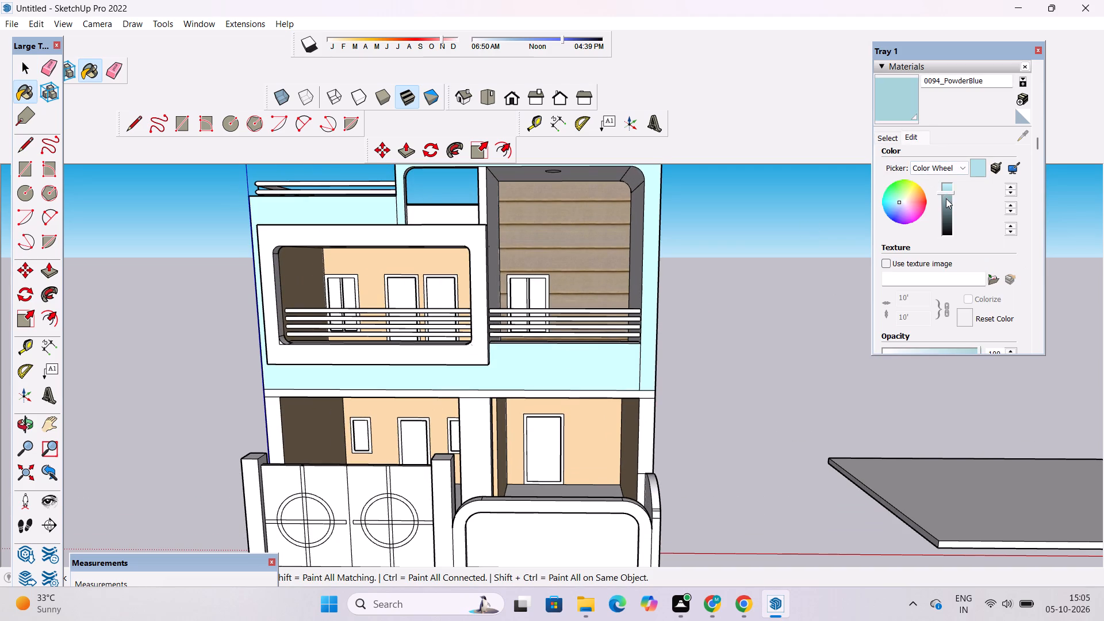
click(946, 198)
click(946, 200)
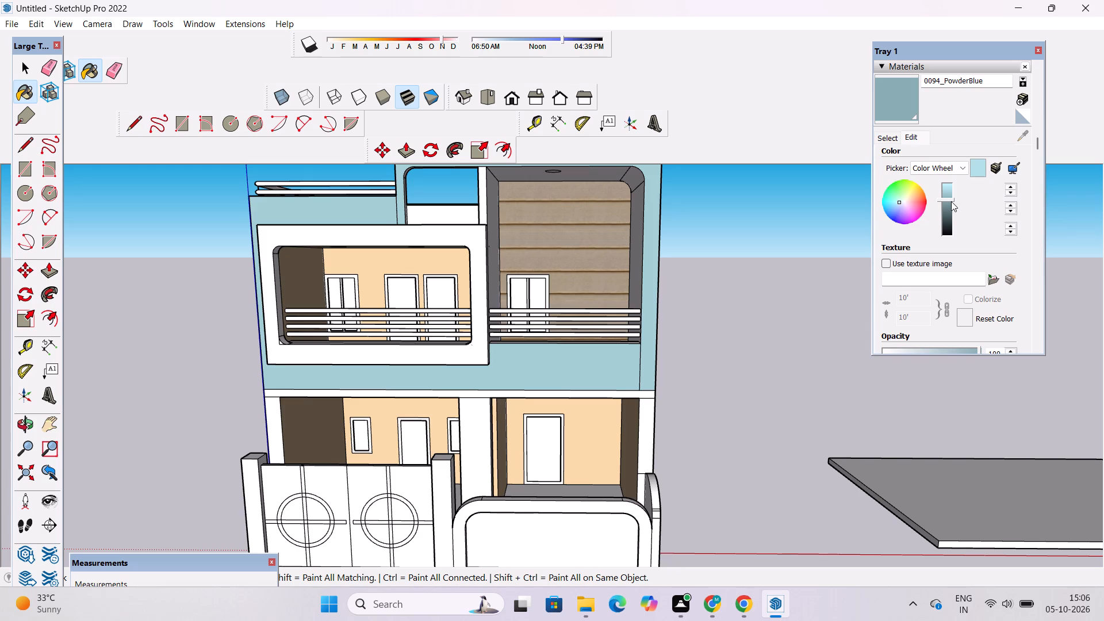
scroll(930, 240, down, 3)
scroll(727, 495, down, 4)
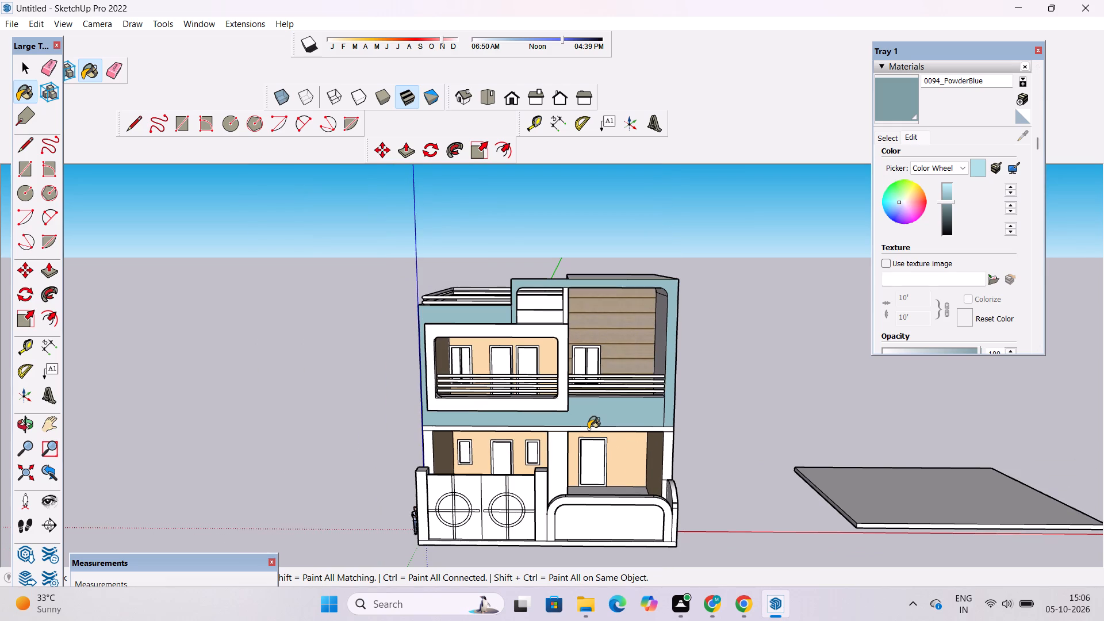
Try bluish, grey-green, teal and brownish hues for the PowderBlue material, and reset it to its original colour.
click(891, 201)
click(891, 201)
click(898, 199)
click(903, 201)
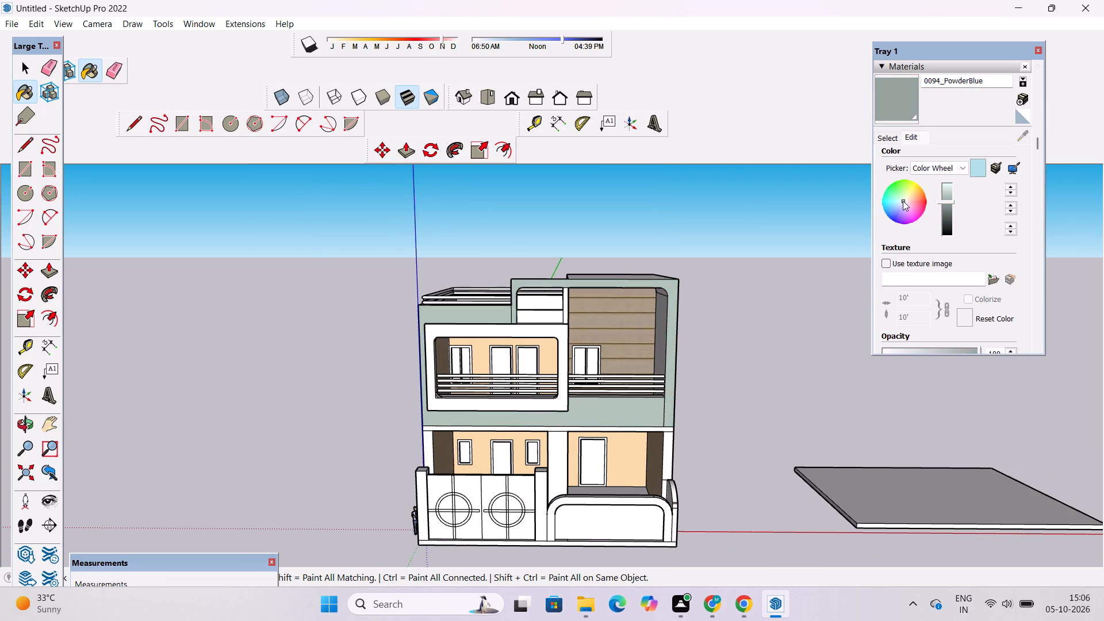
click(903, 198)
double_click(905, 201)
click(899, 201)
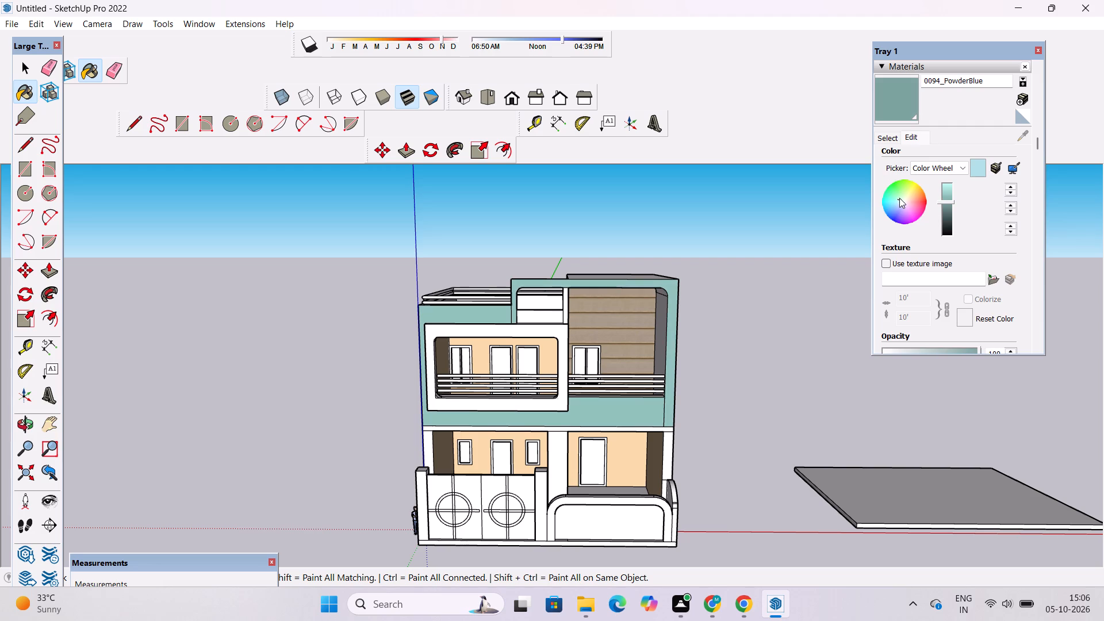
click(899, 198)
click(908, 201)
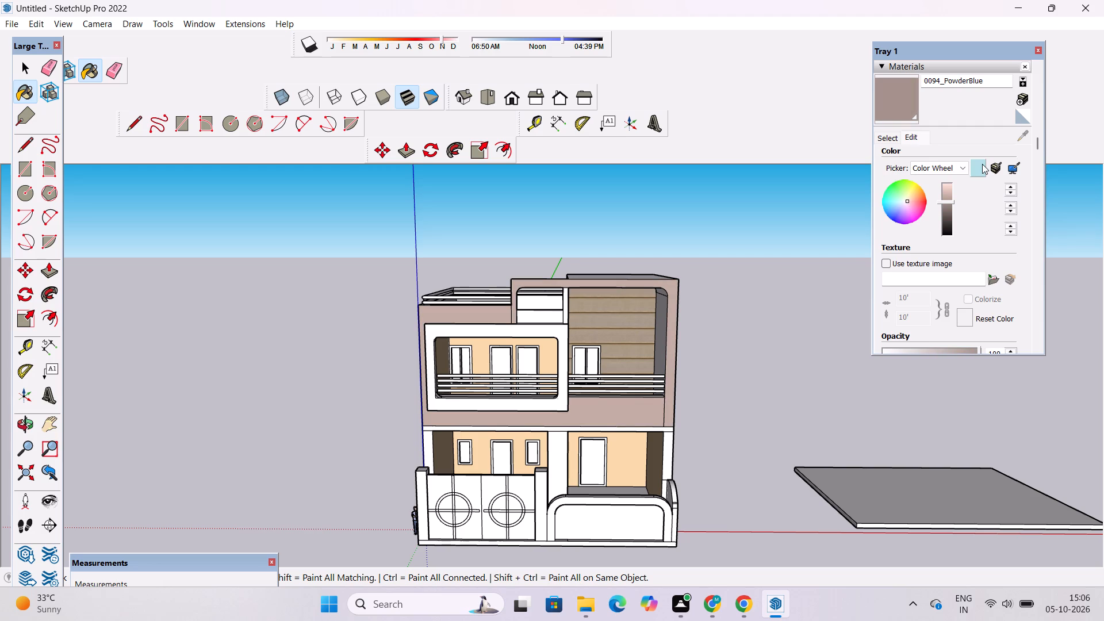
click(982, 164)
Examine the PowderBlue-painted front from several angles and distances, checking the upper frame, balcony surround and floor band.
scroll(570, 423, up, 4)
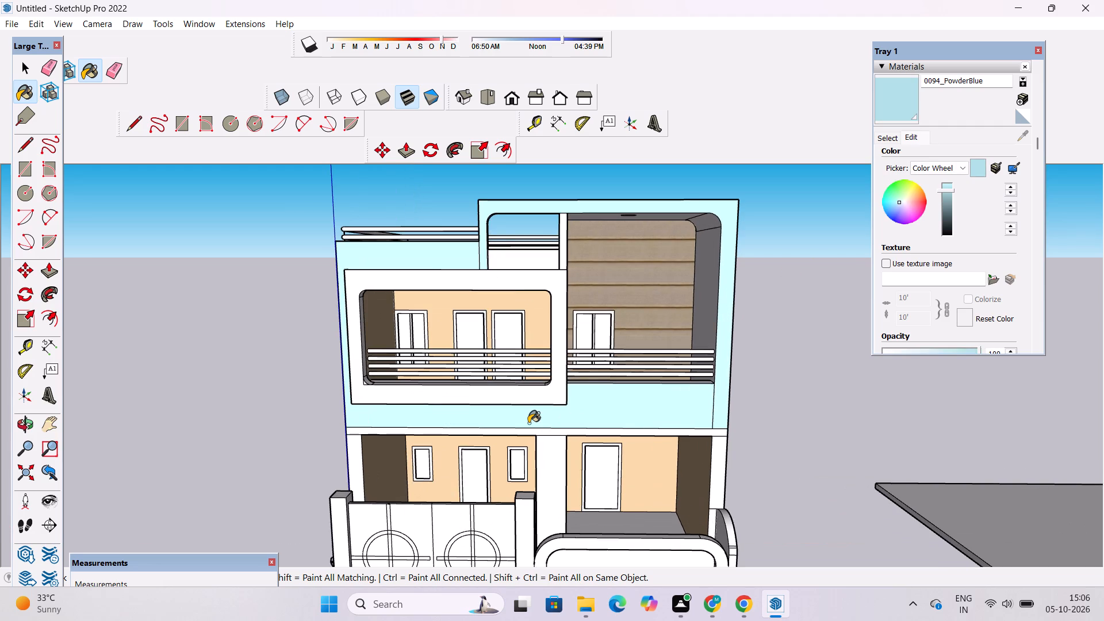
key(o)
scroll(471, 439, down, 5)
click(25, 430)
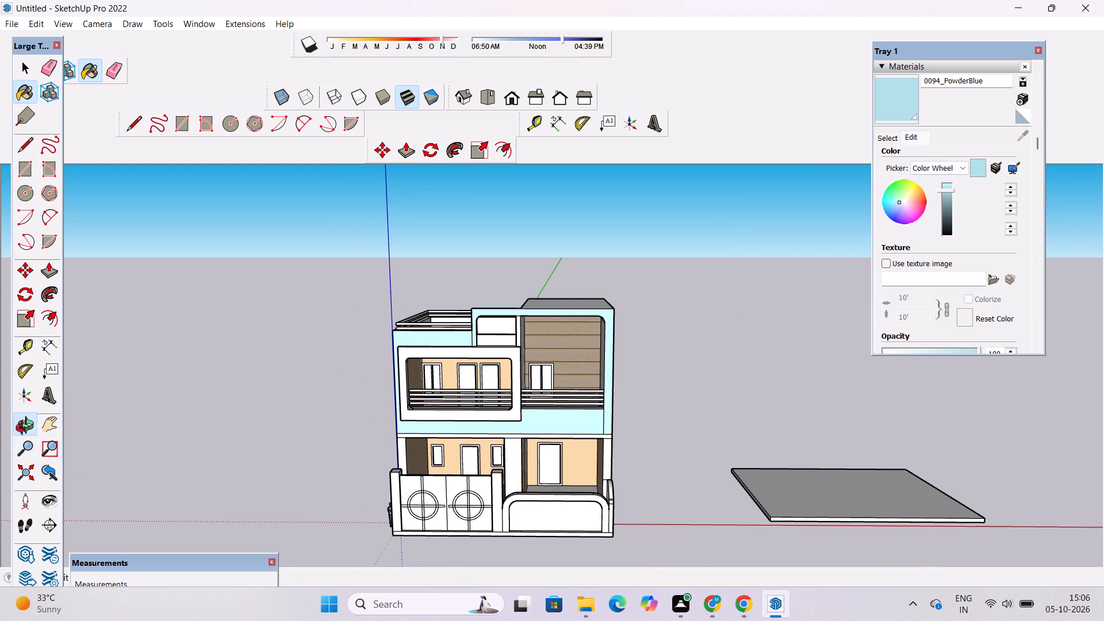
scroll(441, 424, up, 3)
shift+drag(503, 416, 419, 354)
scroll(423, 377, up, 1)
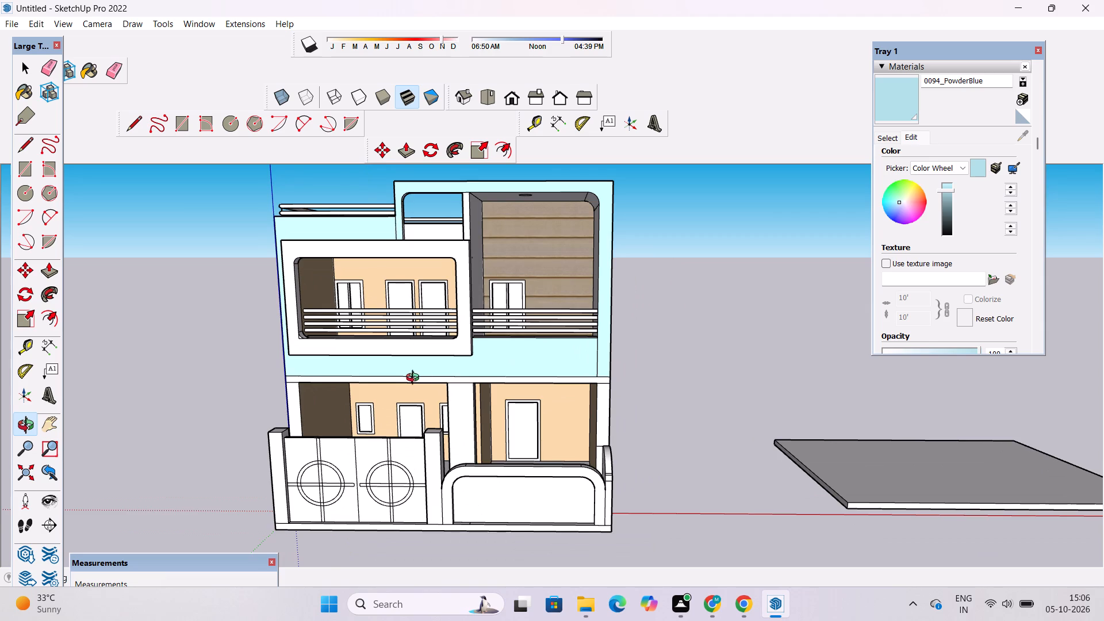
shift+drag(415, 379, 419, 396)
drag(354, 410, 520, 420)
scroll(353, 330, up, 4)
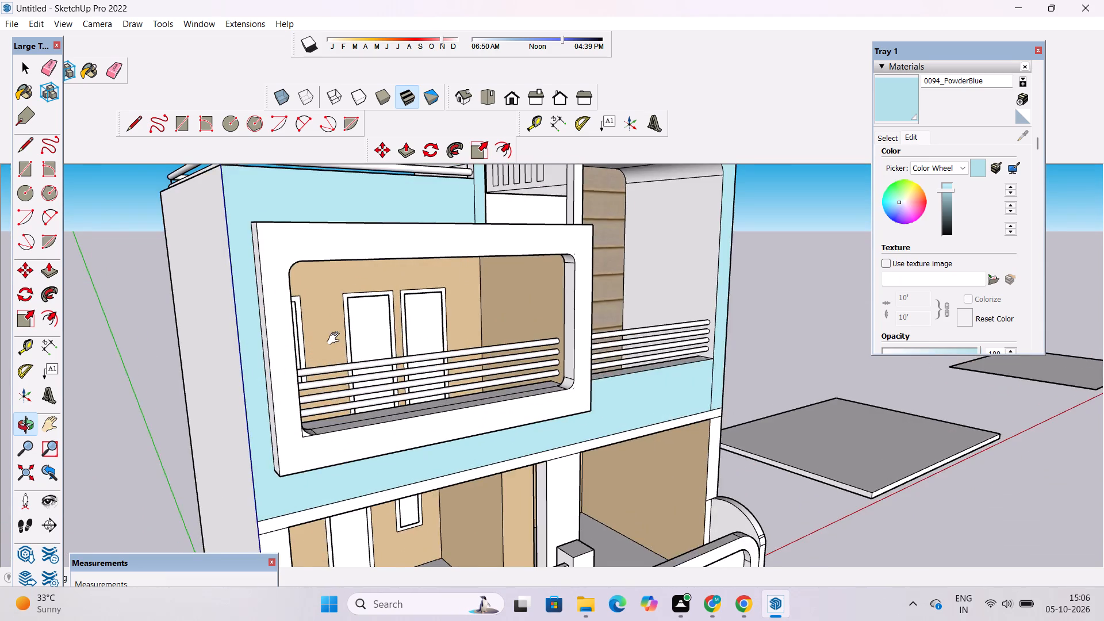
shift+drag(336, 339, 400, 379)
drag(393, 385, 399, 368)
scroll(406, 363, down, 4)
drag(516, 338, 375, 333)
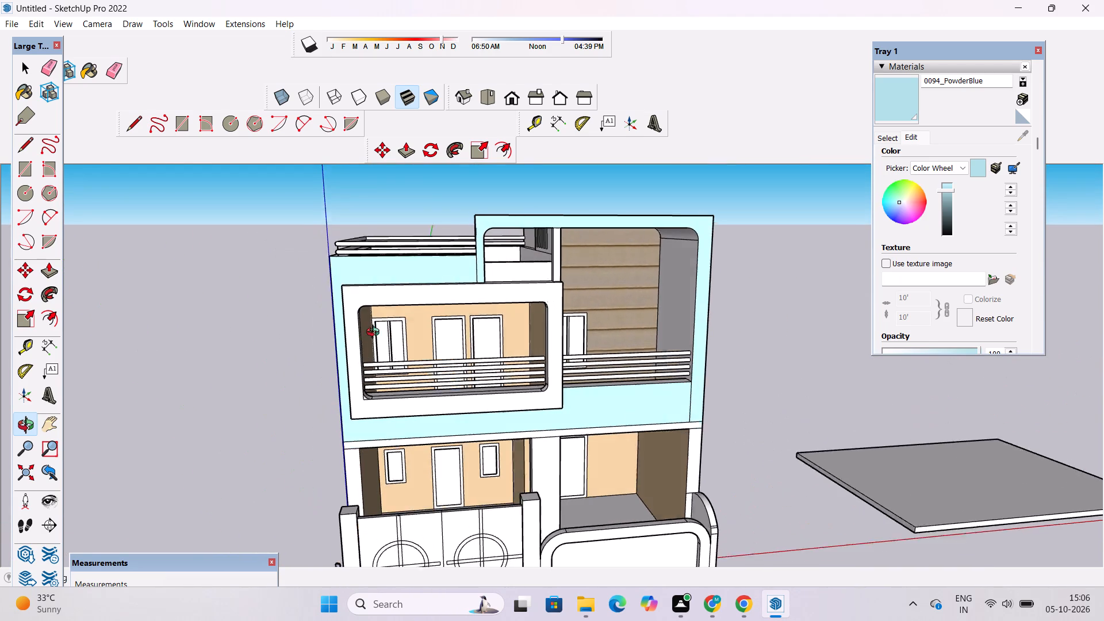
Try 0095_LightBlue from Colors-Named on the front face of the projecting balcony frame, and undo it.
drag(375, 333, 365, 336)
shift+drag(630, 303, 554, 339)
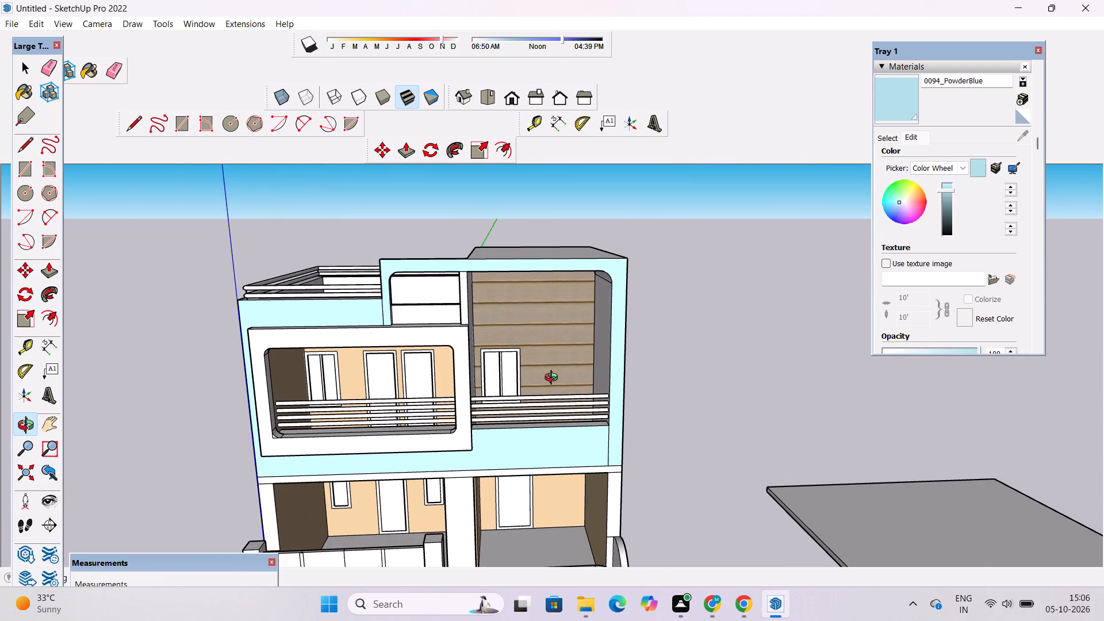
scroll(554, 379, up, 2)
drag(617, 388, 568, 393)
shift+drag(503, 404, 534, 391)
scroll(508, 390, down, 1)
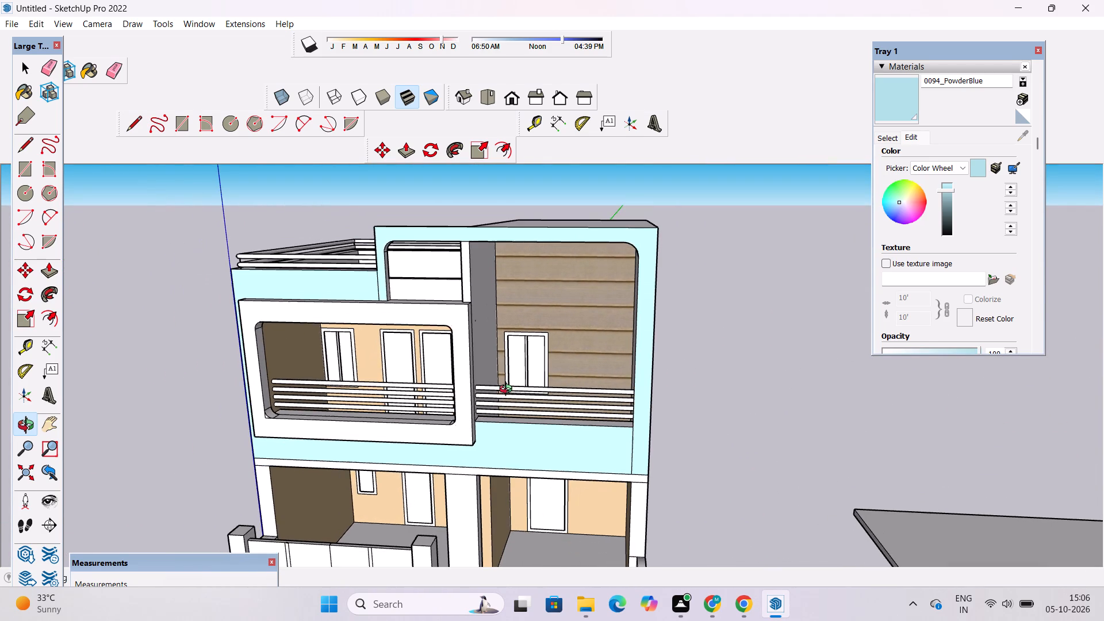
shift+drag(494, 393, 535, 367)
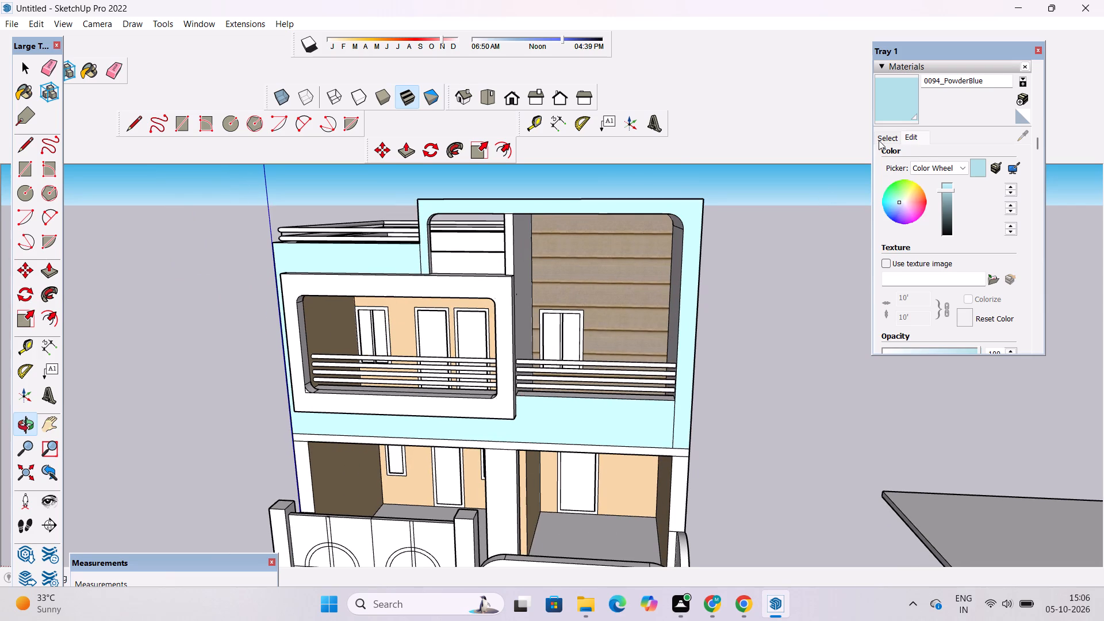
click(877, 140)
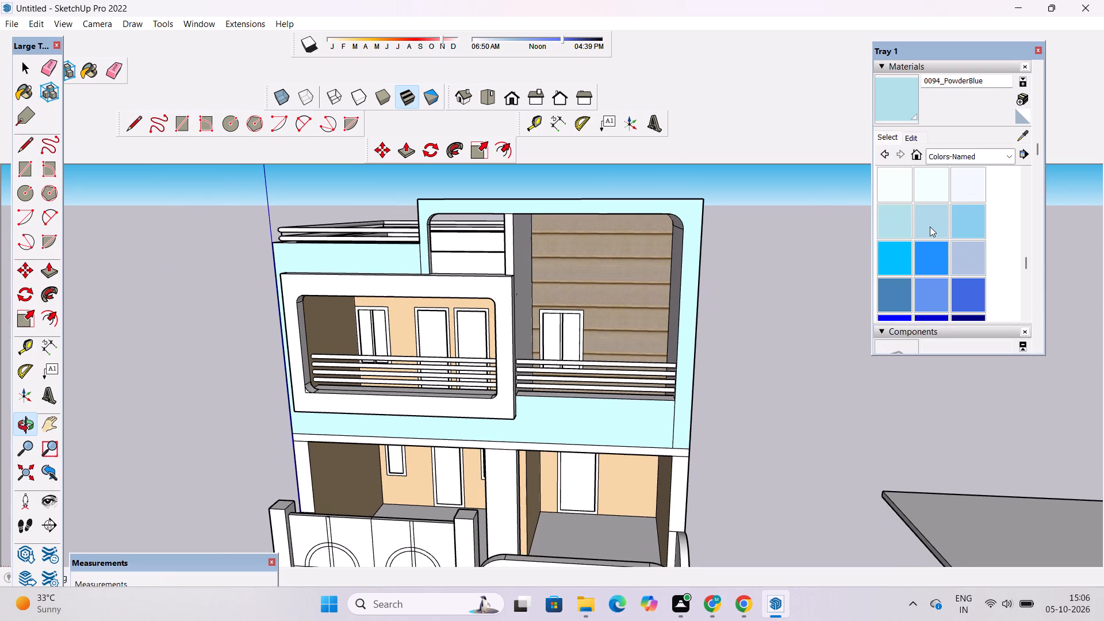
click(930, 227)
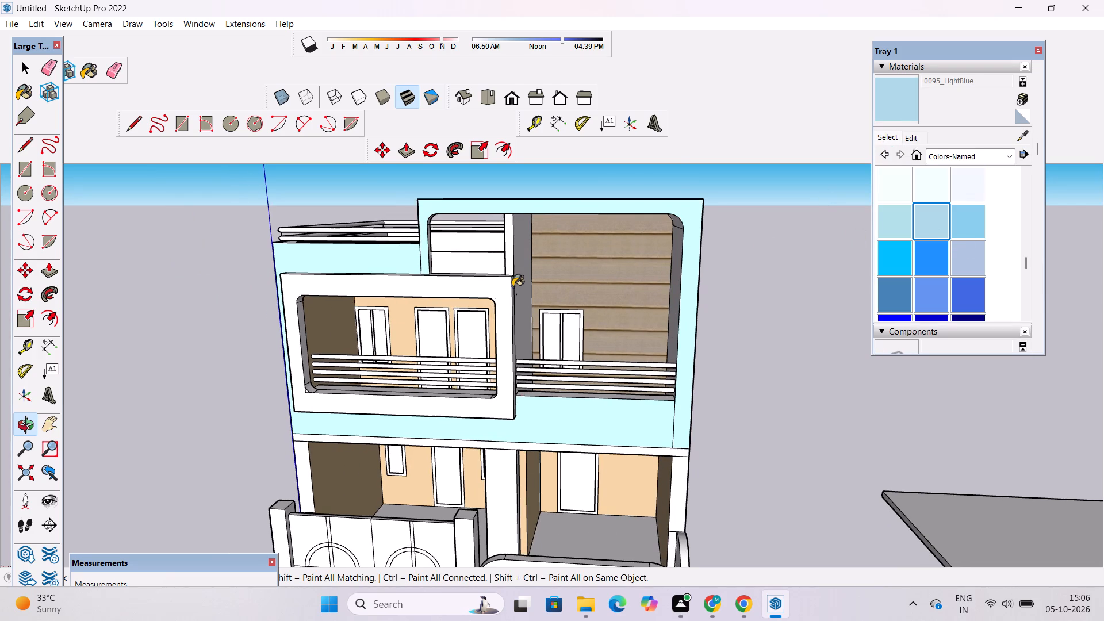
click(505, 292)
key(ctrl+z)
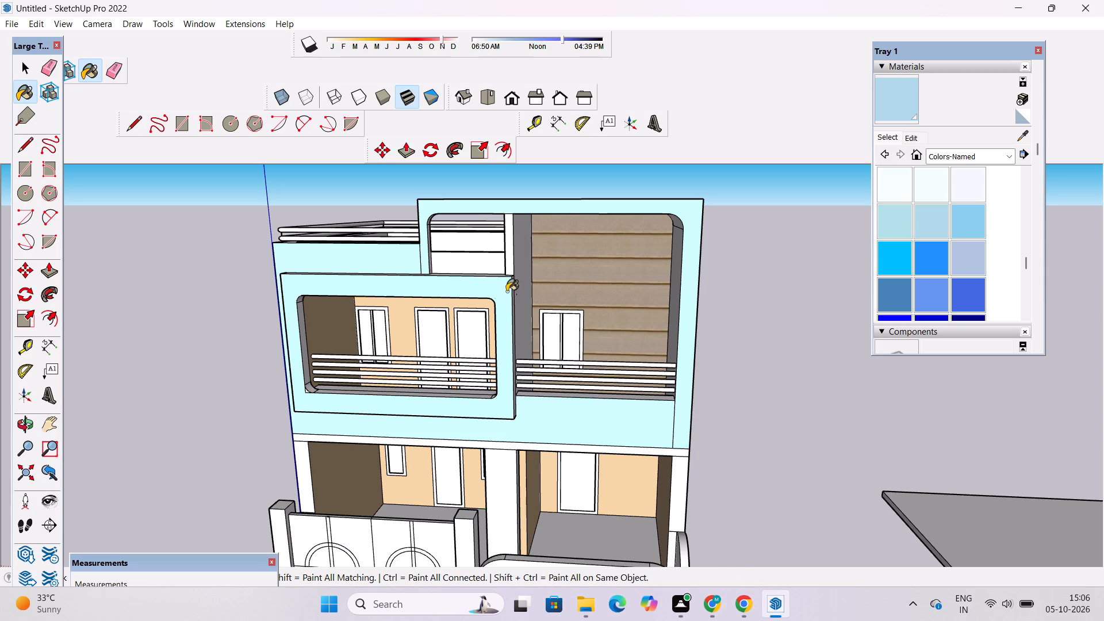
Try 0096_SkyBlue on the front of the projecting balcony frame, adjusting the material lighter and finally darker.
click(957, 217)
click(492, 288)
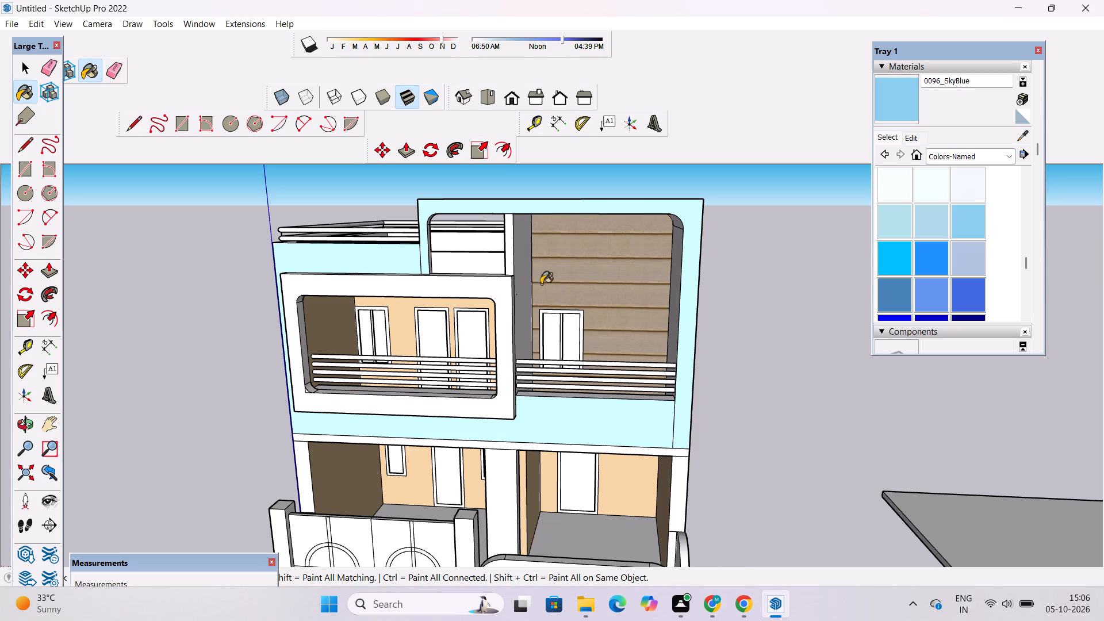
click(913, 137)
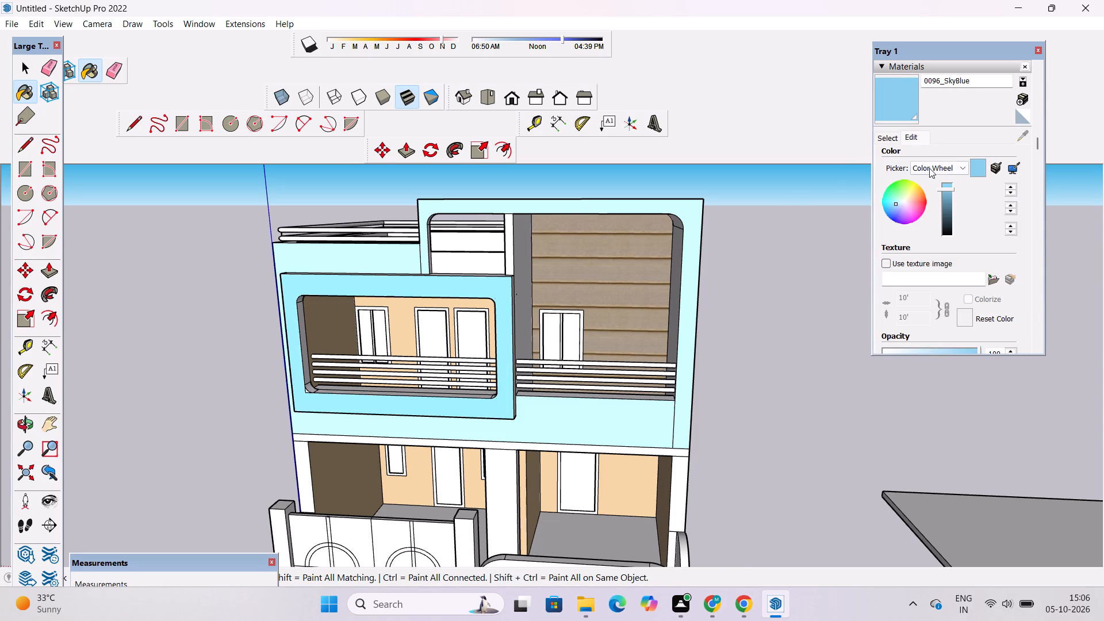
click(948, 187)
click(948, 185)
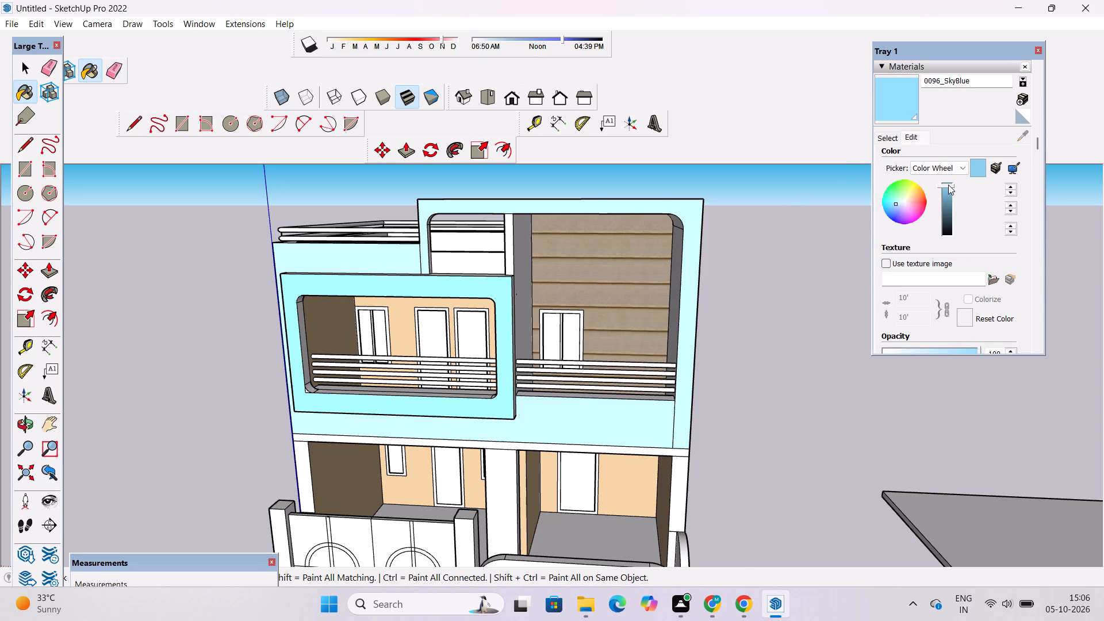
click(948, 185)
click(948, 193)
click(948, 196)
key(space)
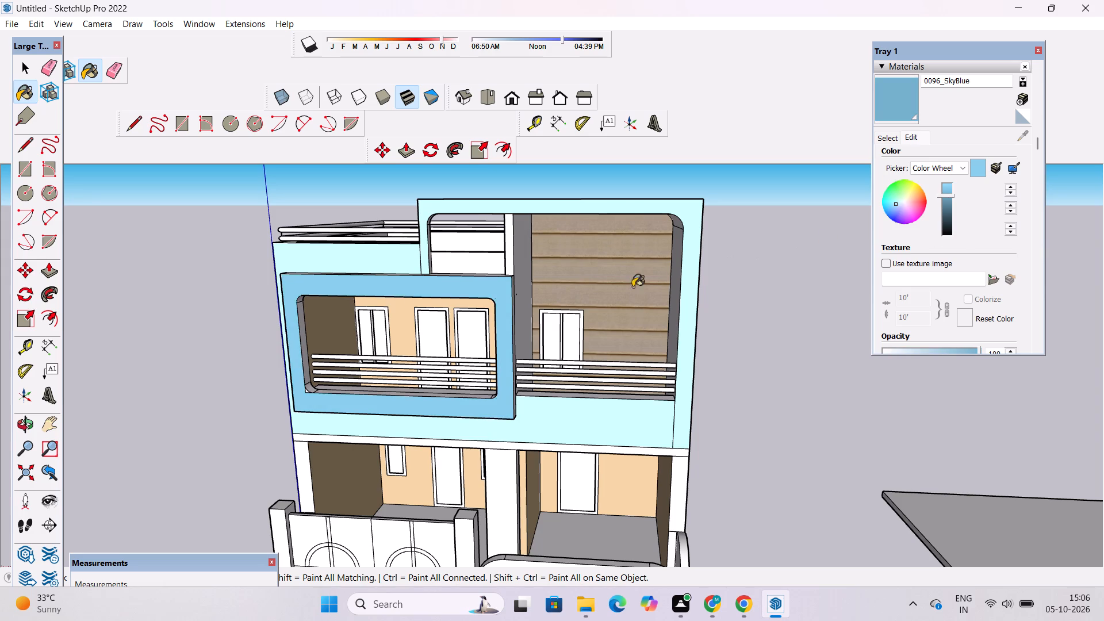
Examine the darkened SkyBlue balcony frame against the PowderBlue front from the side, above, below and at several distances.
scroll(512, 318, up, 15)
scroll(514, 295, down, 5)
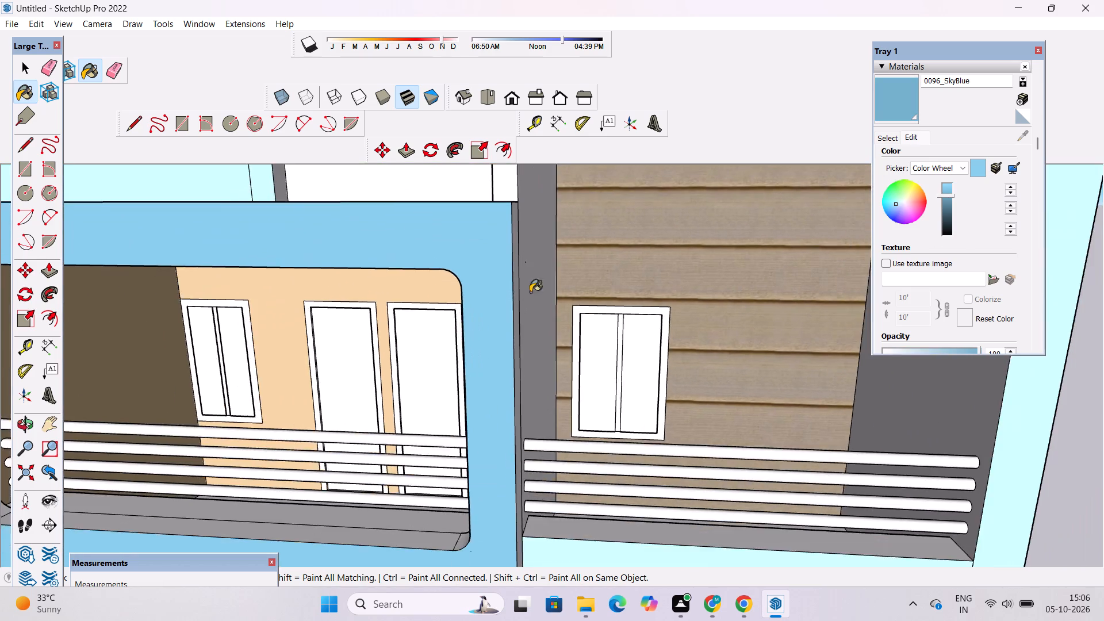
scroll(530, 292, down, 17)
key(o)
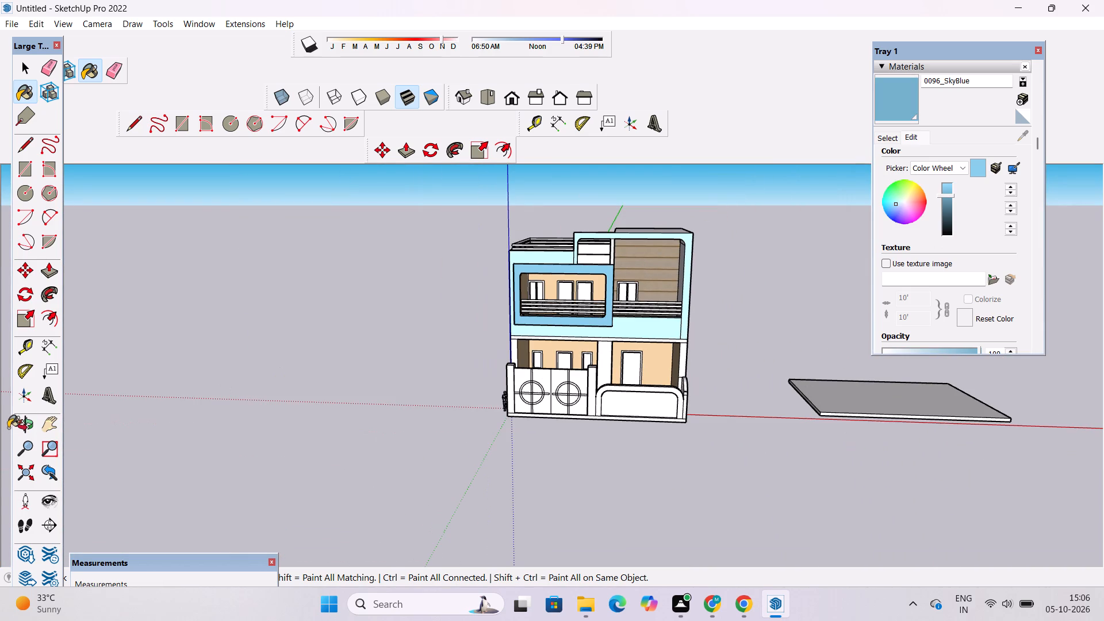
click(28, 423)
scroll(542, 402, up, 3)
drag(528, 389, 841, 401)
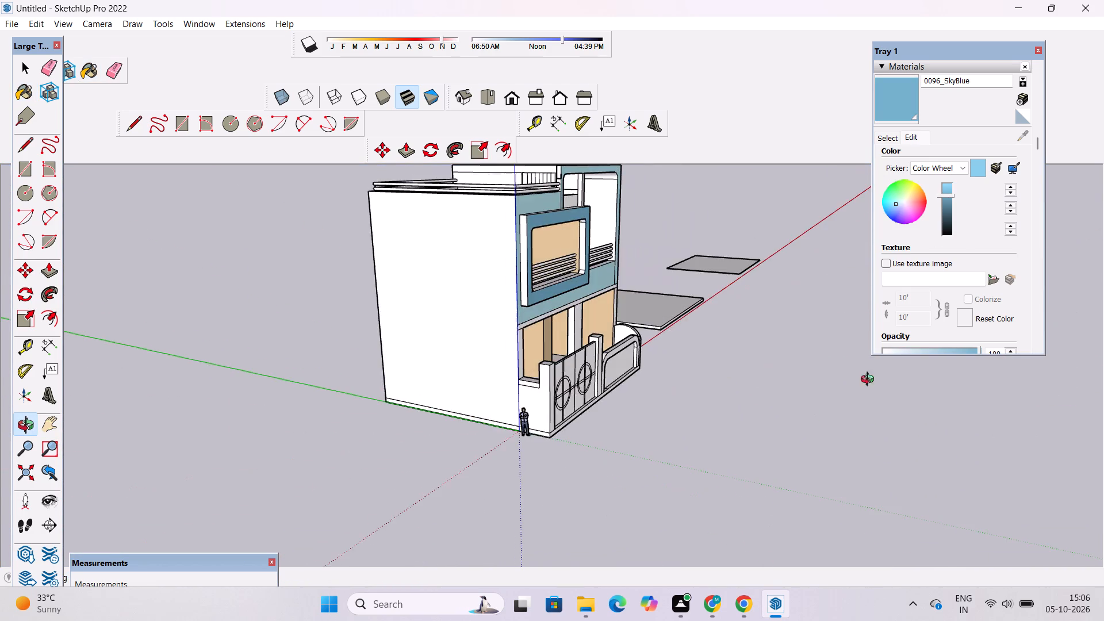
scroll(515, 269, up, 4)
shift+drag(535, 274, 551, 370)
scroll(605, 283, up, 4)
drag(637, 262, 568, 340)
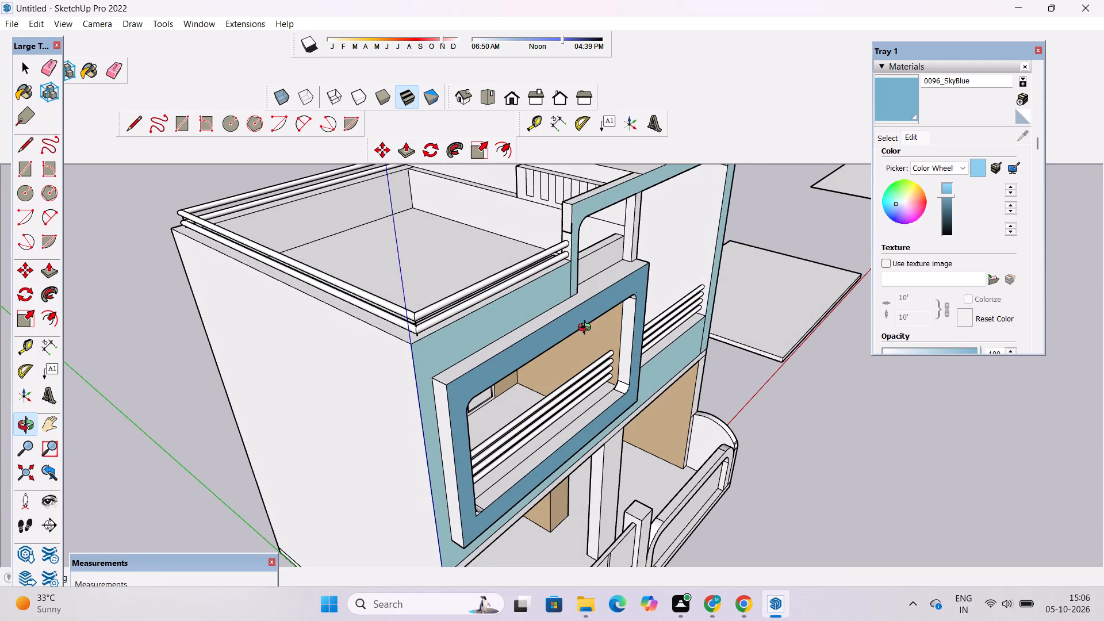
drag(654, 347, 555, 350)
scroll(522, 343, down, 2)
drag(604, 367, 517, 379)
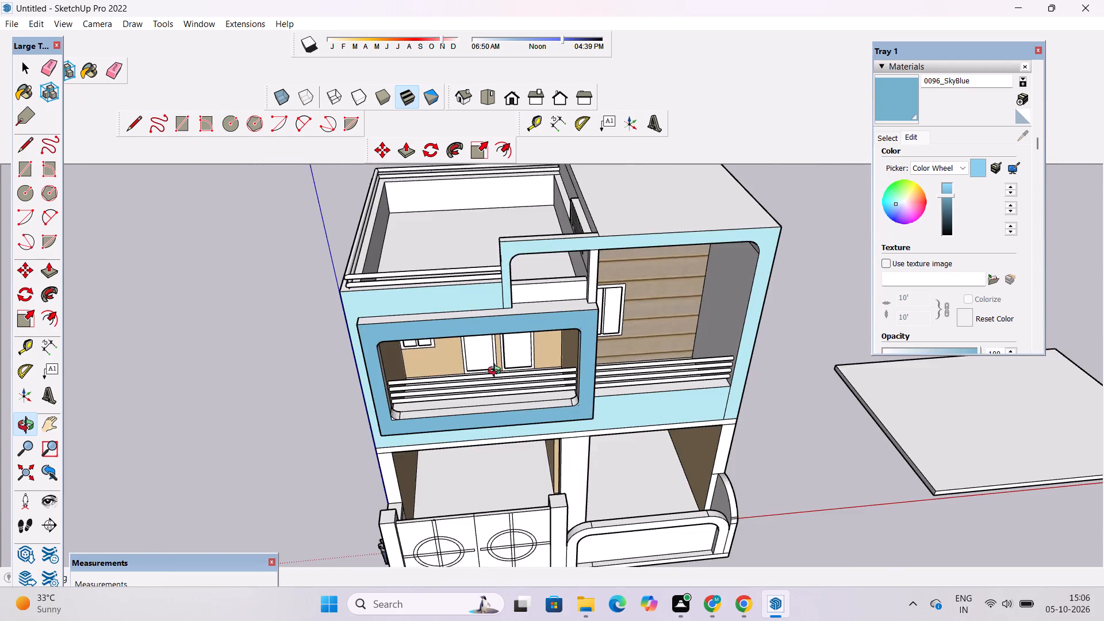
shift+drag(496, 371, 530, 343)
shift+scroll(535, 325, up, 2)
drag(515, 383, 520, 352)
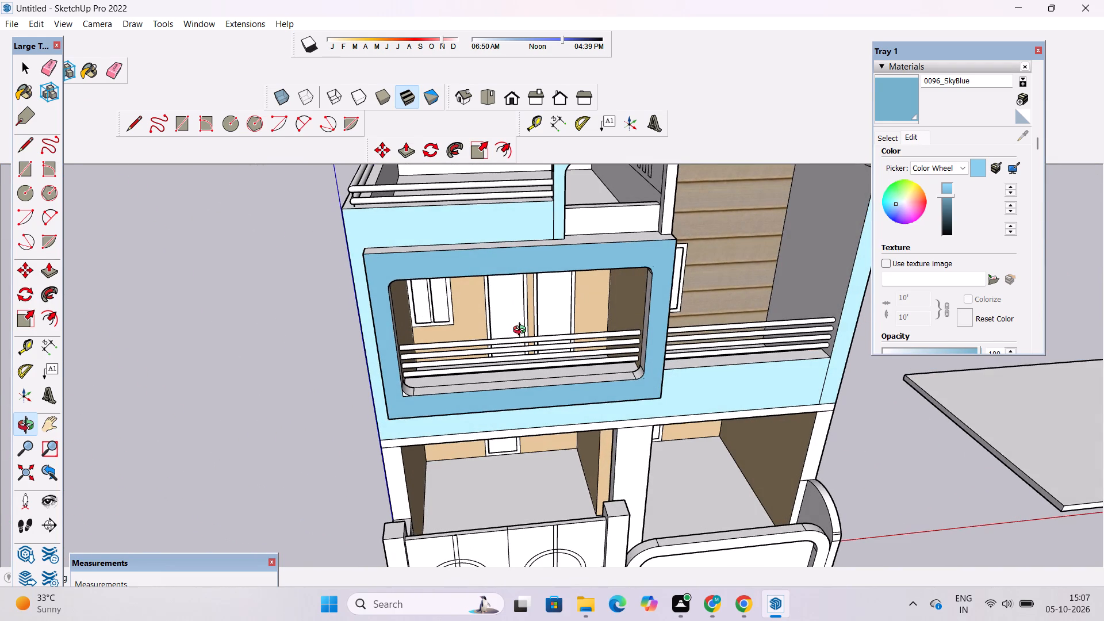
scroll(527, 336, down, 5)
shift+drag(578, 310, 558, 359)
drag(559, 398, 580, 283)
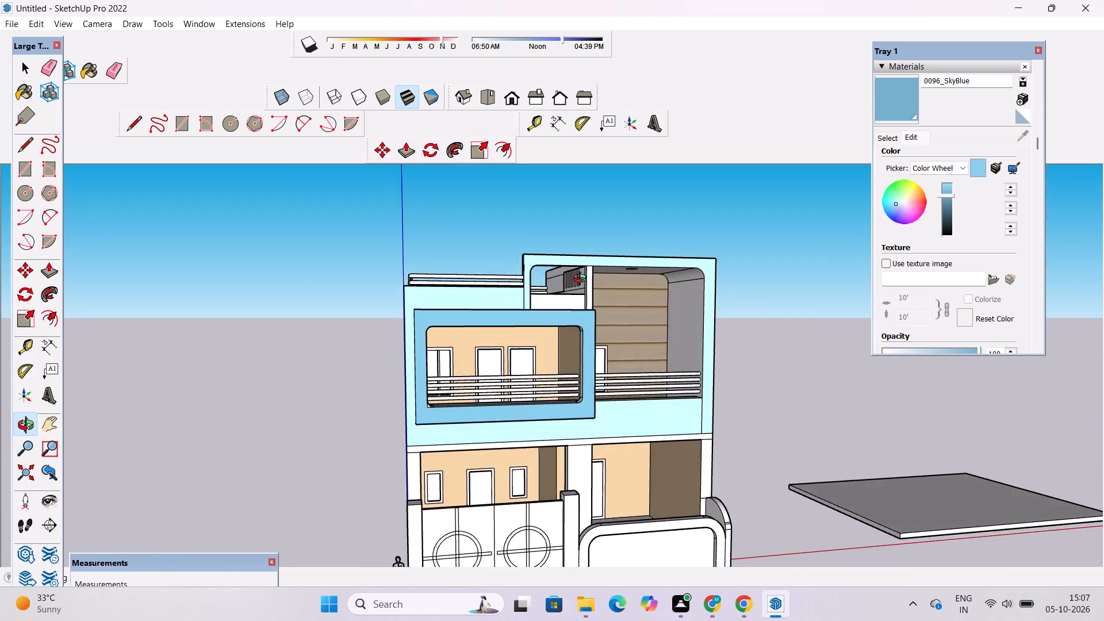
scroll(555, 358, up, 4)
shift+drag(538, 387, 536, 323)
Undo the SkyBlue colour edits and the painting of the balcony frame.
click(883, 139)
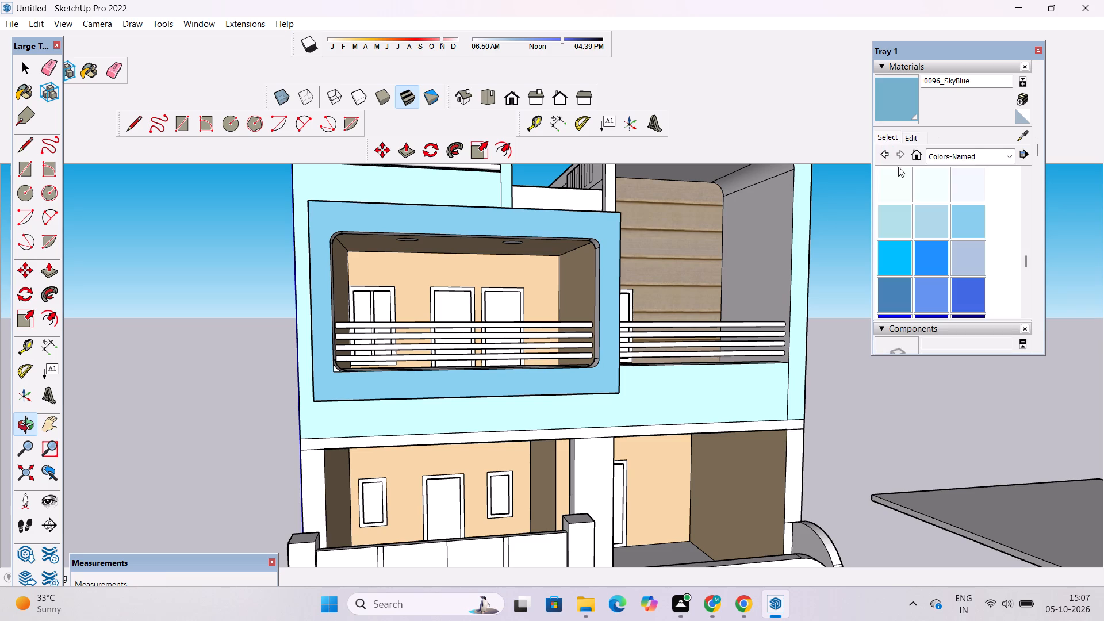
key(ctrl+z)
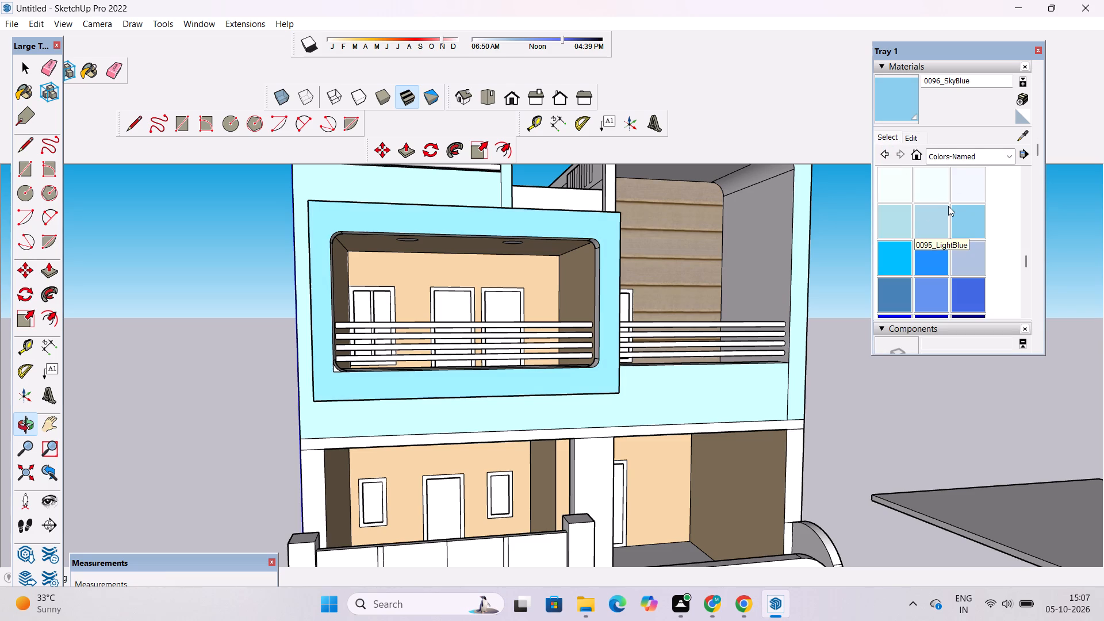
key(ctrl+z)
Paint the balcony frame's front face with 0099_LightSteelBlue and make the material slightly darker.
click(965, 262)
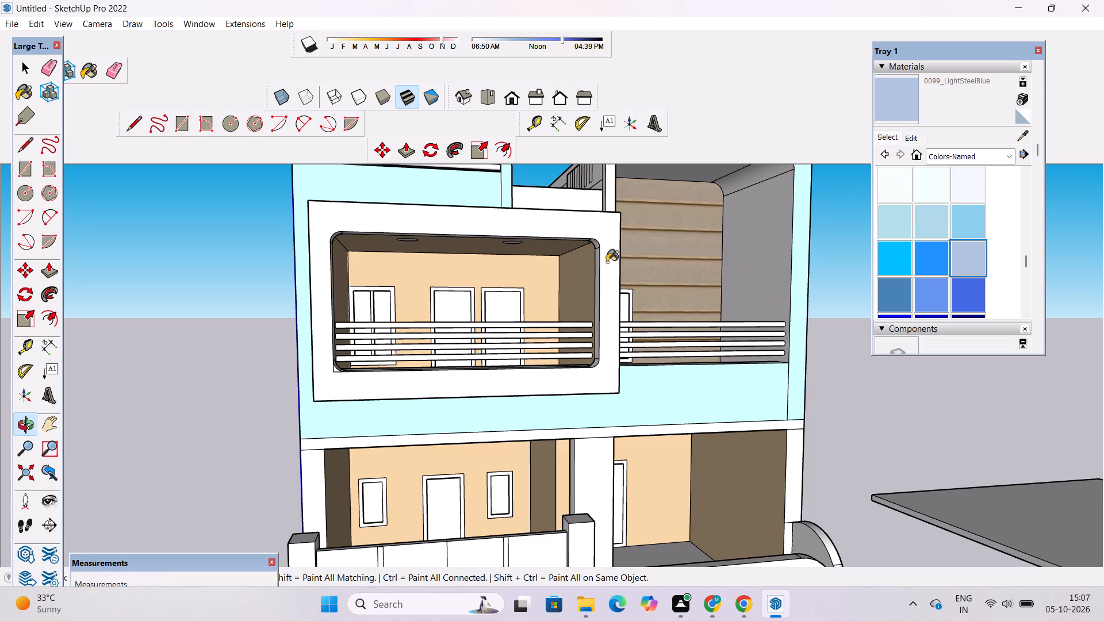
click(592, 231)
scroll(382, 324, down, 5)
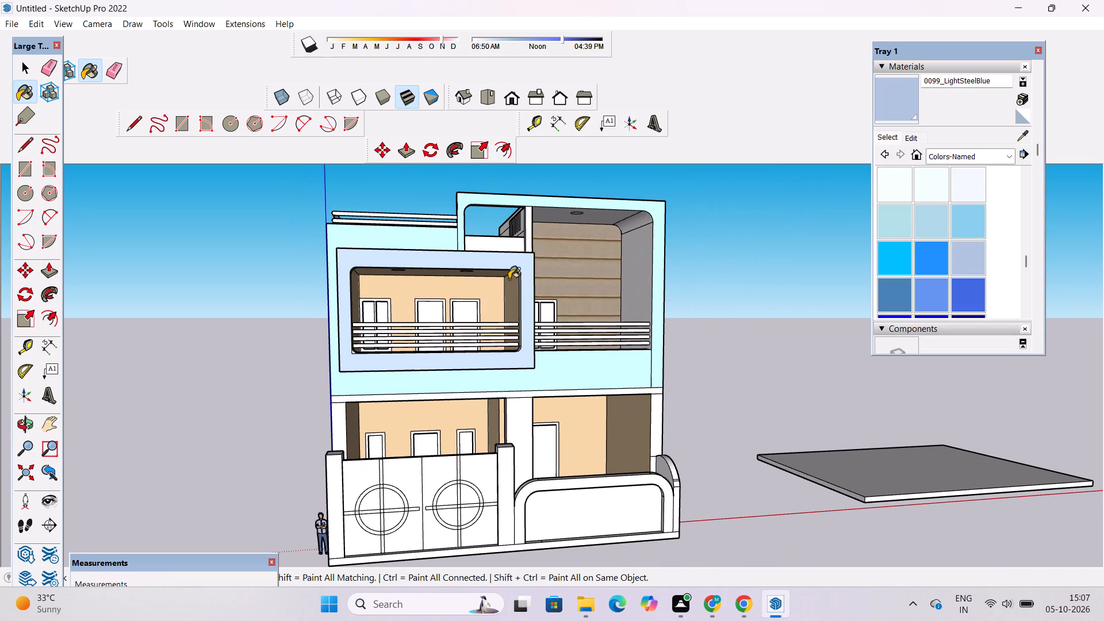
scroll(520, 255, up, 5)
click(909, 135)
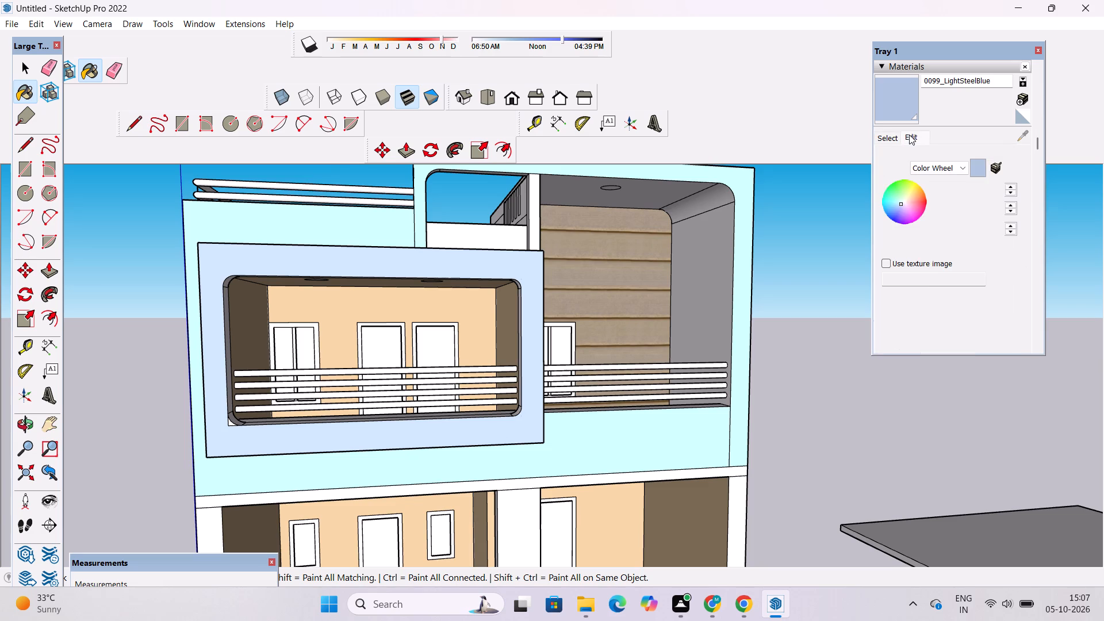
click(948, 197)
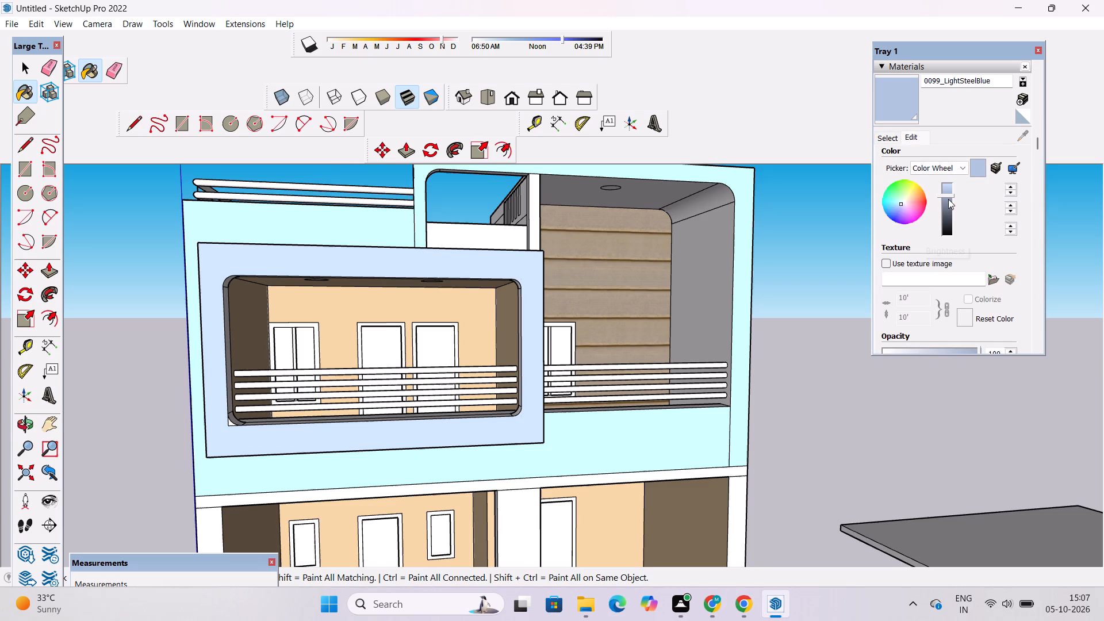
Examine the LightSteelBlue balcony frame against the rest of the house front from different angles and distances.
key(o)
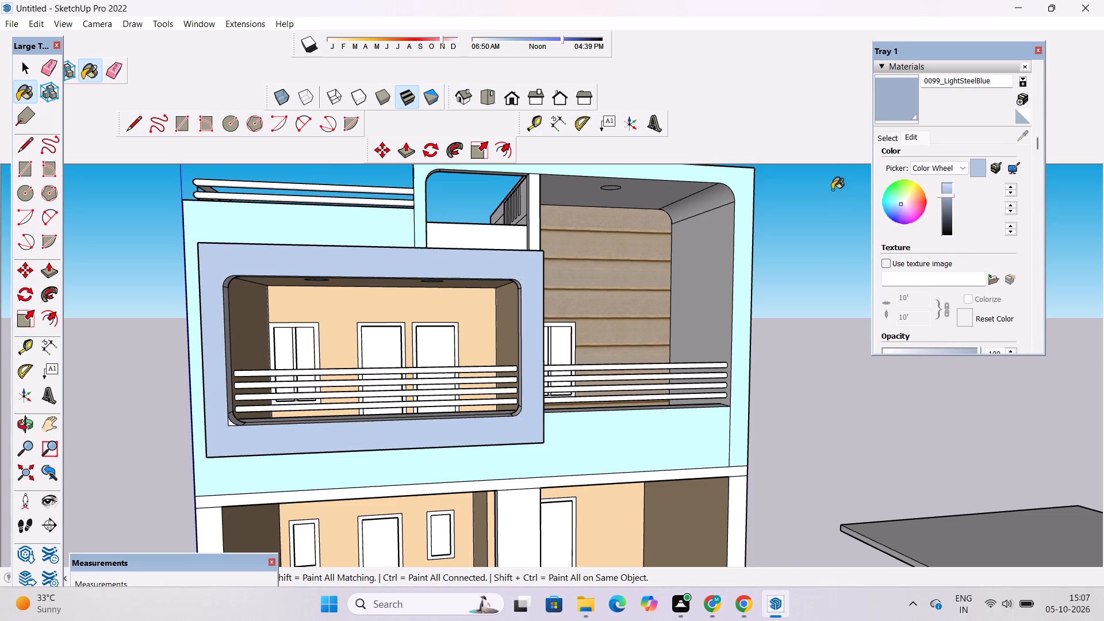
scroll(826, 194, down, 5)
scroll(464, 297, up, 1)
click(26, 425)
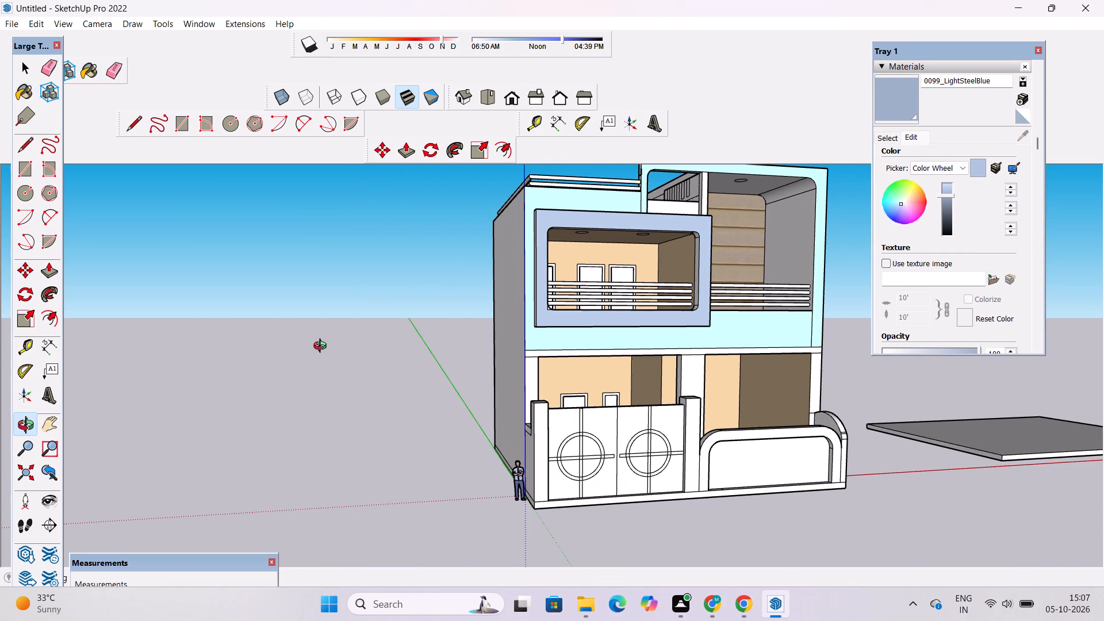
scroll(626, 339, up, 4)
shift+drag(666, 327, 593, 332)
drag(577, 330, 478, 353)
scroll(478, 353, down, 5)
Paint the balcony frame's outer top face and outer left side face with the adjusted 0099_LightSteelBlue.
drag(593, 306, 899, 466)
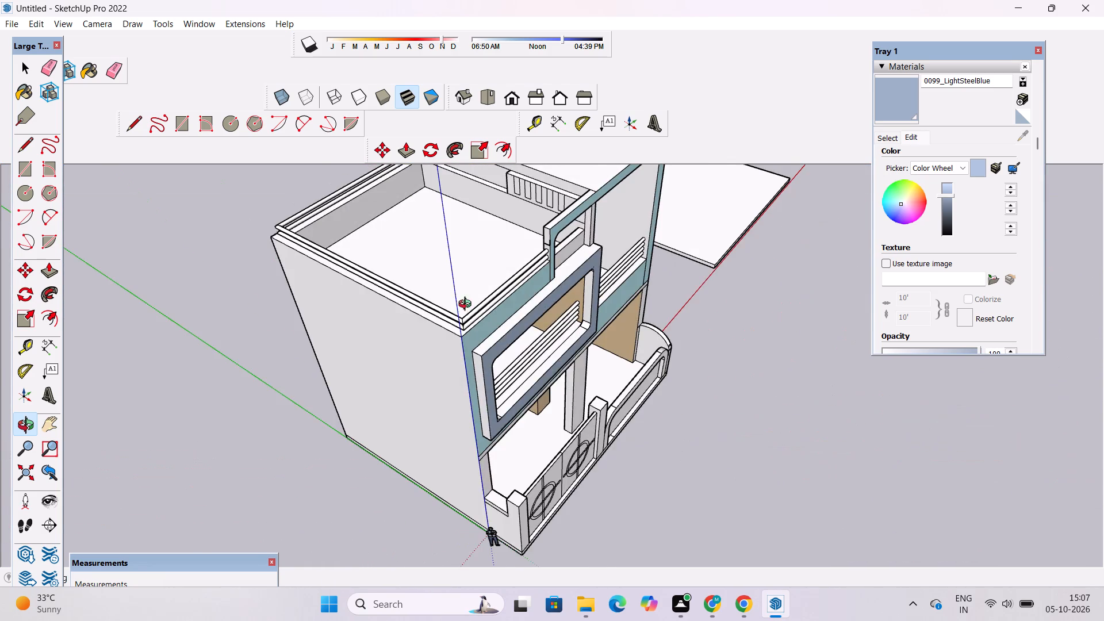
scroll(446, 302, up, 4)
shift+drag(555, 366, 500, 355)
drag(436, 393, 474, 319)
scroll(460, 335, up, 2)
shift+drag(460, 336, 459, 349)
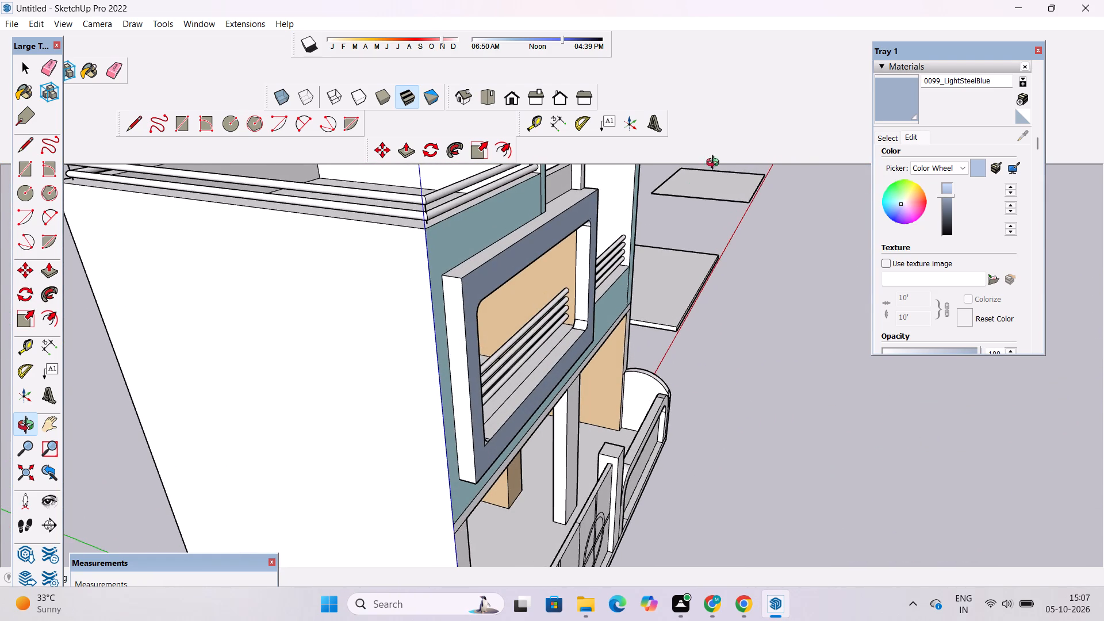
click(901, 106)
scroll(512, 230, up, 5)
click(504, 249)
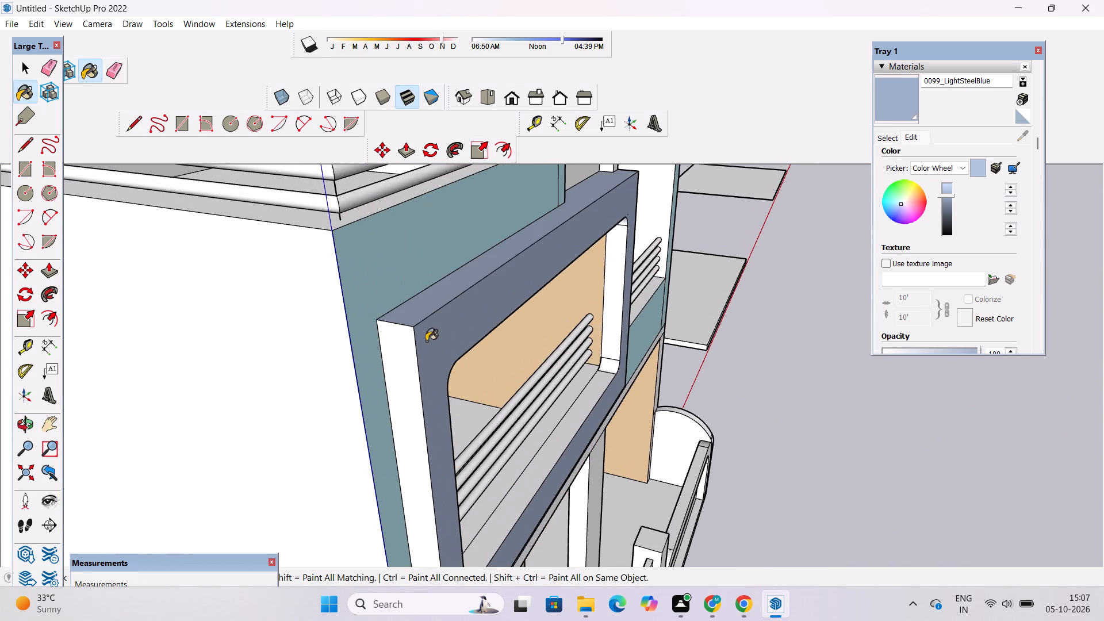
drag(402, 361, 401, 355)
scroll(401, 247, down, 7)
Paint the inner bottom, inner right side and lower-right rounded corner of the balcony frame opening with 0099_LightSteelBlue.
scroll(451, 400, up, 7)
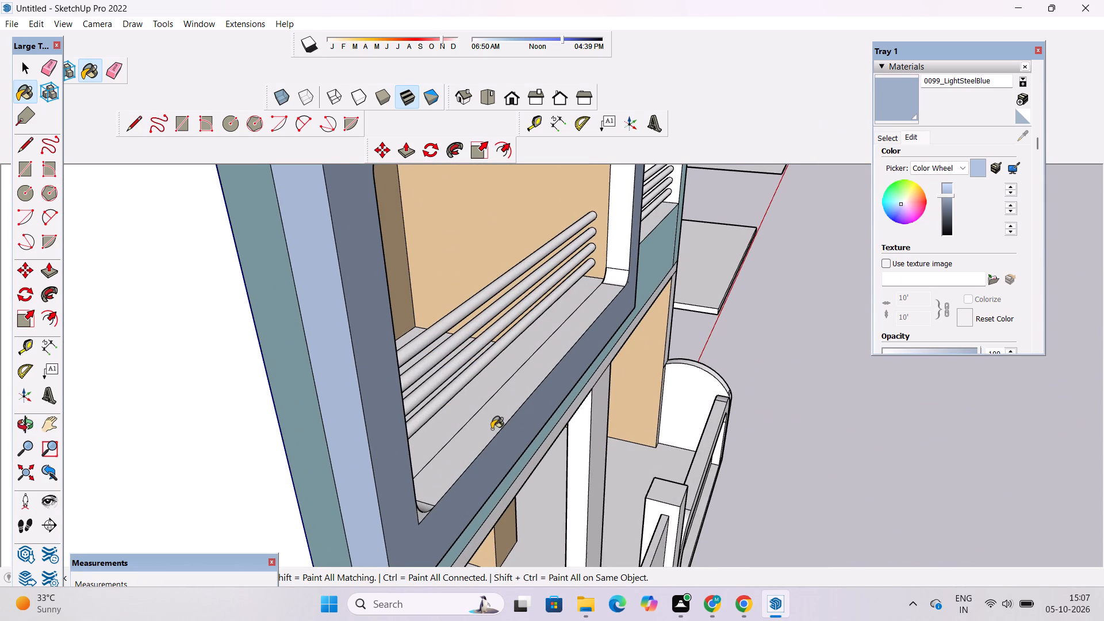
click(492, 429)
click(621, 241)
click(620, 277)
Paint the inner left side and its upper and lower rounded corners in the balcony frame opening with 0099_LightSteelBlue.
scroll(470, 379, down, 6)
key(o)
drag(569, 363, 379, 188)
drag(605, 254, 346, 344)
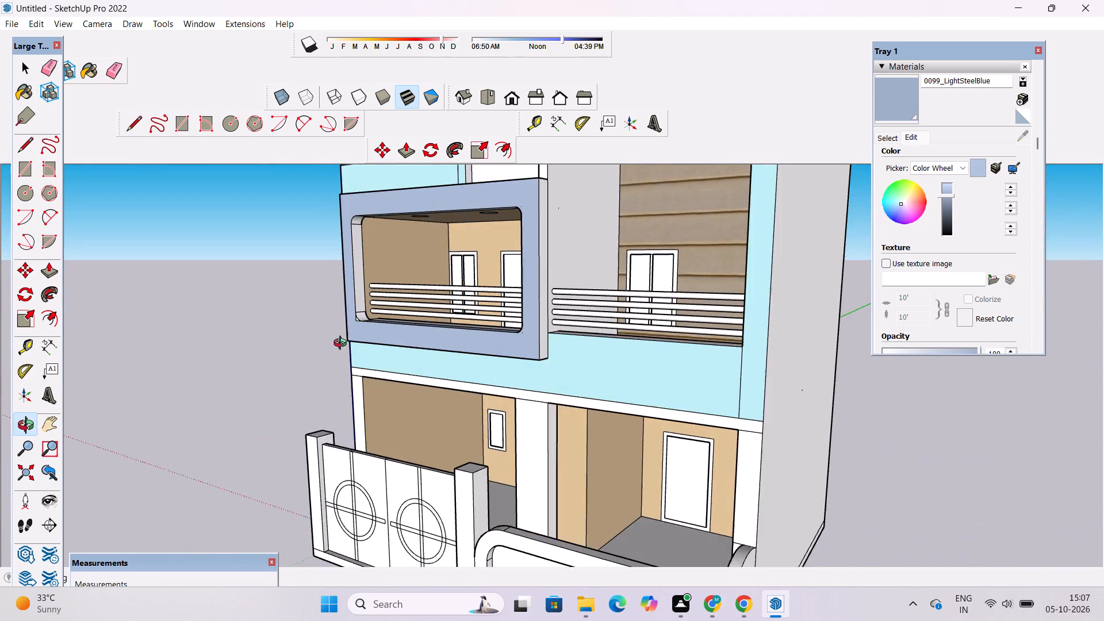
shift+drag(423, 317, 492, 347)
drag(491, 359, 480, 390)
scroll(428, 319, up, 4)
shift+drag(450, 350, 469, 382)
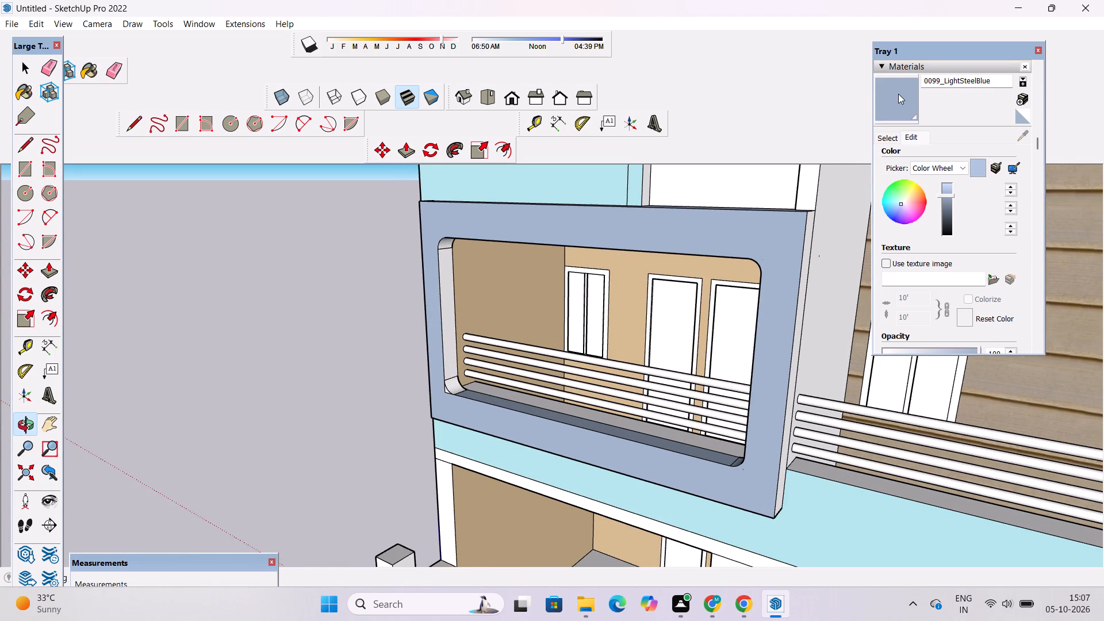
click(898, 94)
scroll(467, 259, up, 11)
click(416, 202)
click(407, 281)
scroll(420, 167, down, 7)
scroll(411, 452, up, 12)
click(428, 470)
click(451, 443)
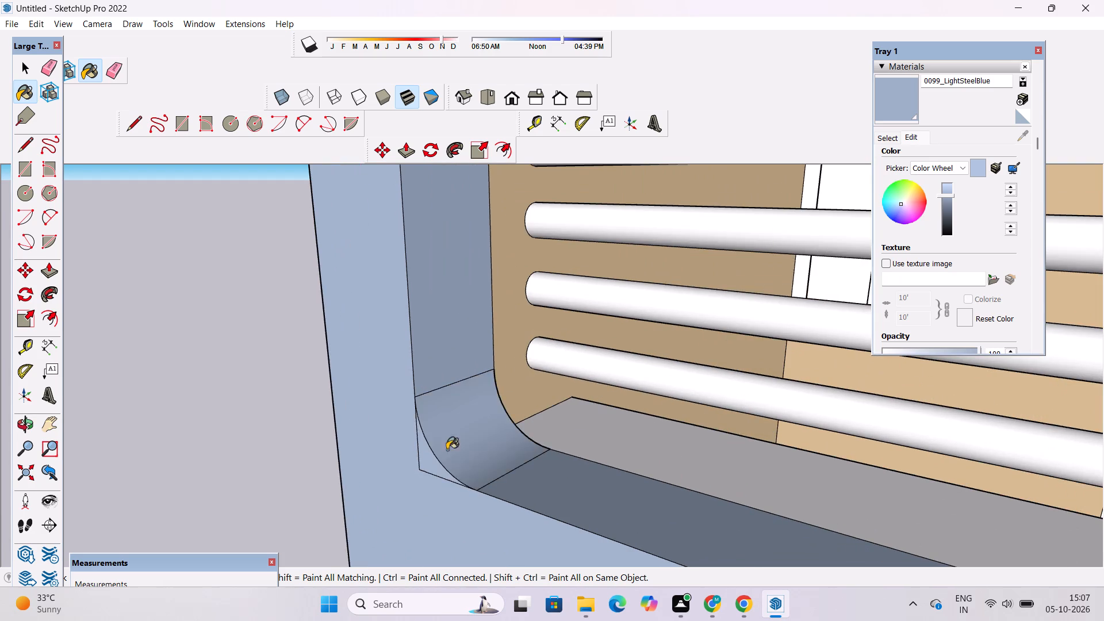
Paint the upper-right rounded corner and inner top face of the balcony frame opening with 0099_LightSteelBlue.
scroll(410, 489, down, 11)
key(o)
drag(413, 492, 598, 263)
scroll(598, 262, down, 2)
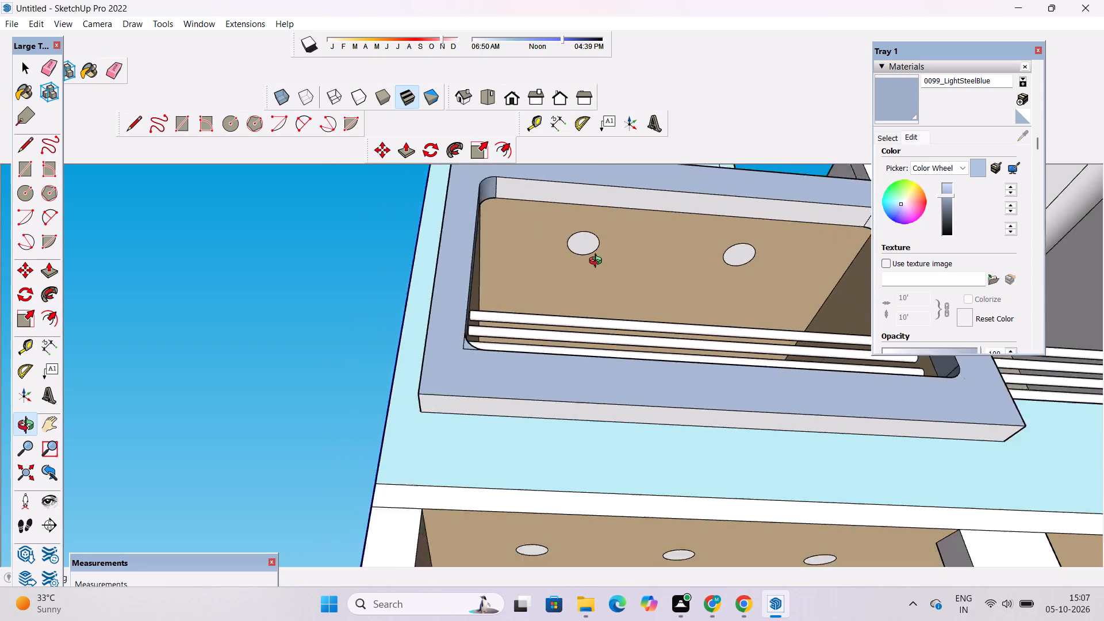
scroll(598, 262, down, 2)
shift+drag(596, 264, 471, 355)
drag(905, 102, 896, 103)
scroll(669, 342, up, 5)
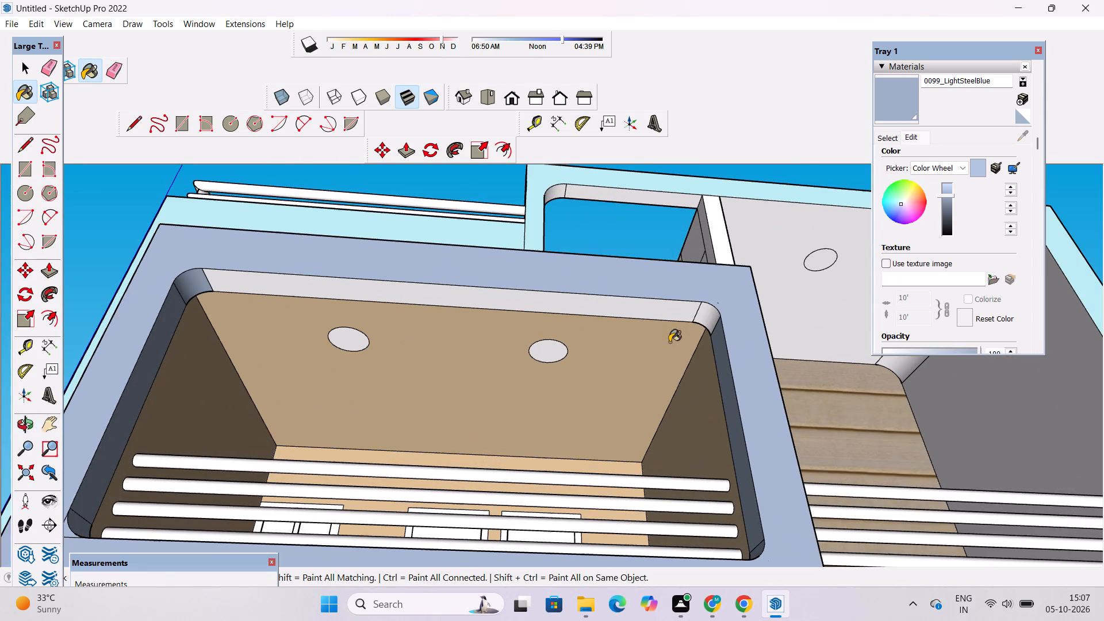
click(711, 308)
click(671, 308)
key(o)
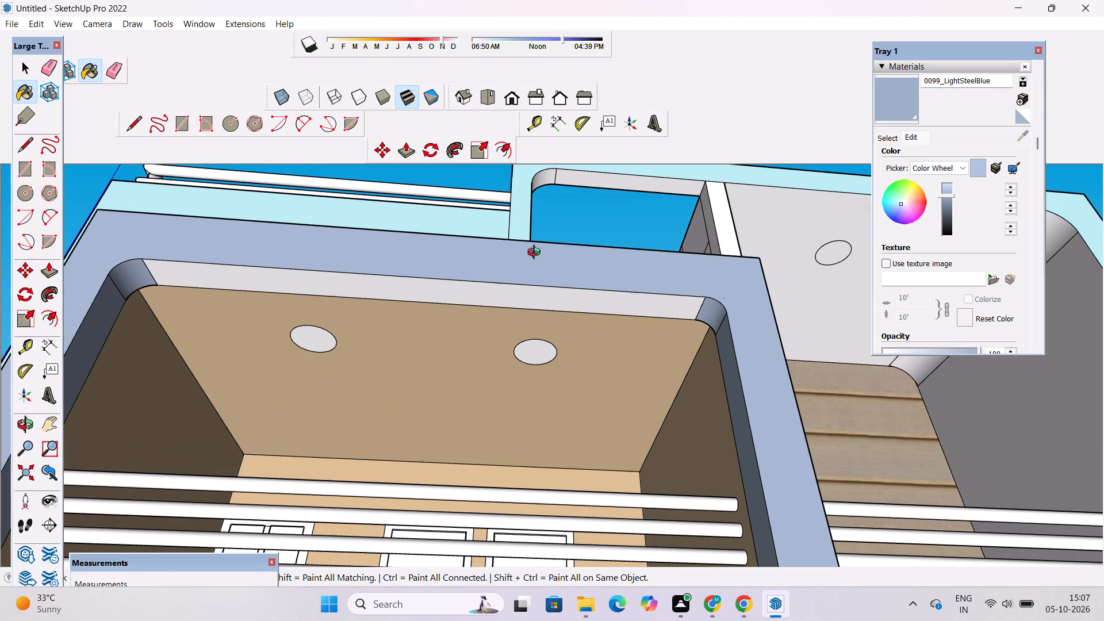
Paint the outer bottom face and outer right side face of the projecting balcony frame with 0099_LightSteelBlue.
scroll(563, 241, down, 7)
drag(613, 240, 584, 363)
scroll(585, 330, down, 2)
drag(532, 485, 563, 380)
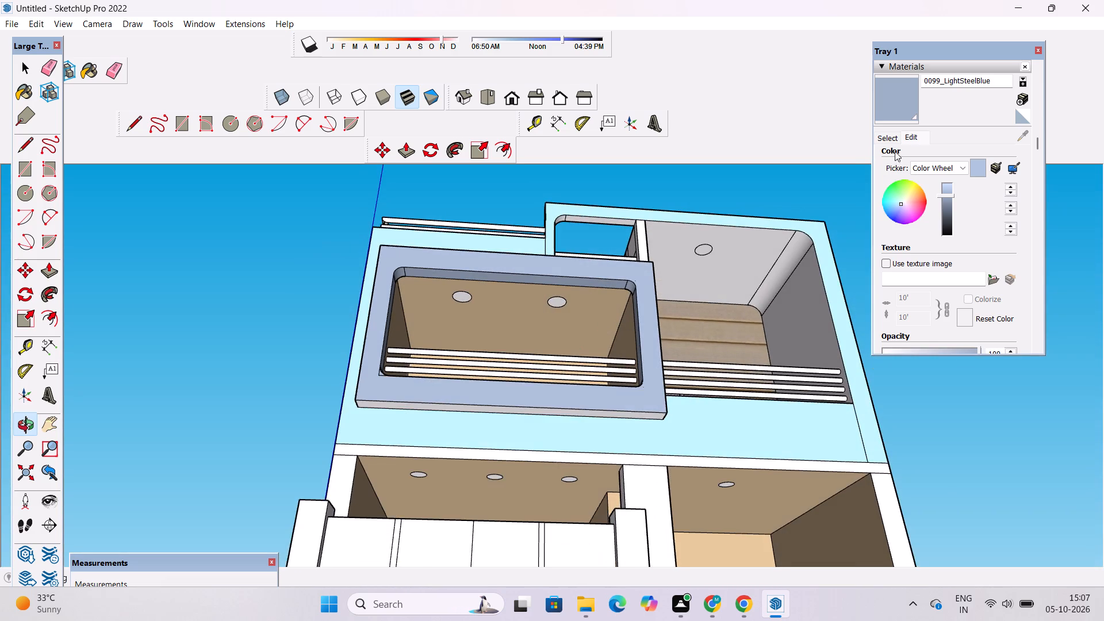
click(905, 96)
scroll(669, 420, up, 9)
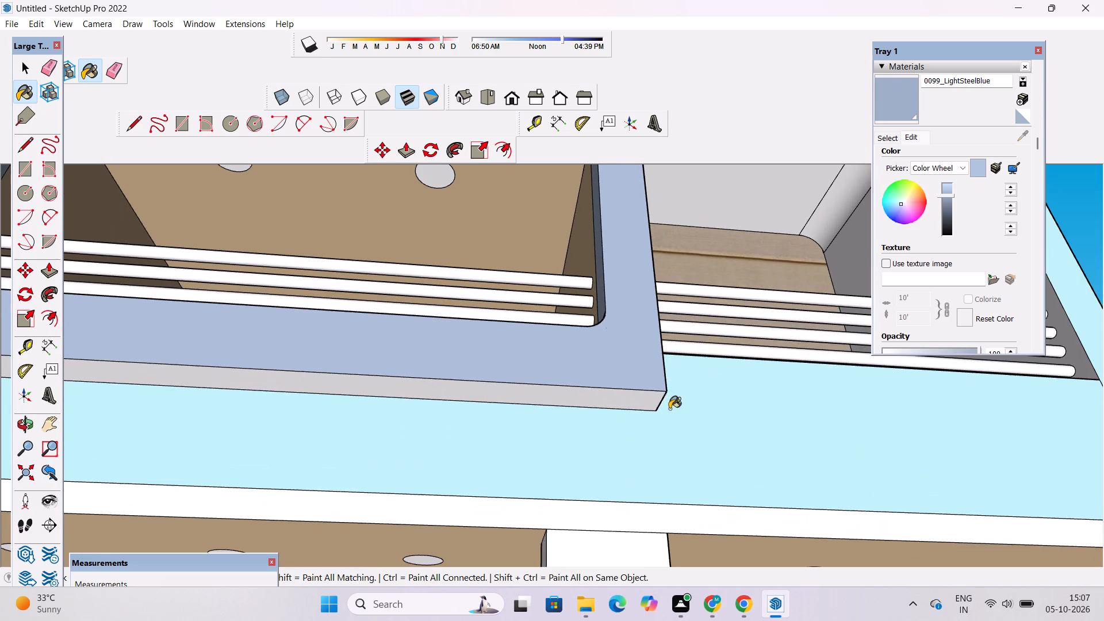
click(655, 398)
key(o)
drag(747, 401, 497, 456)
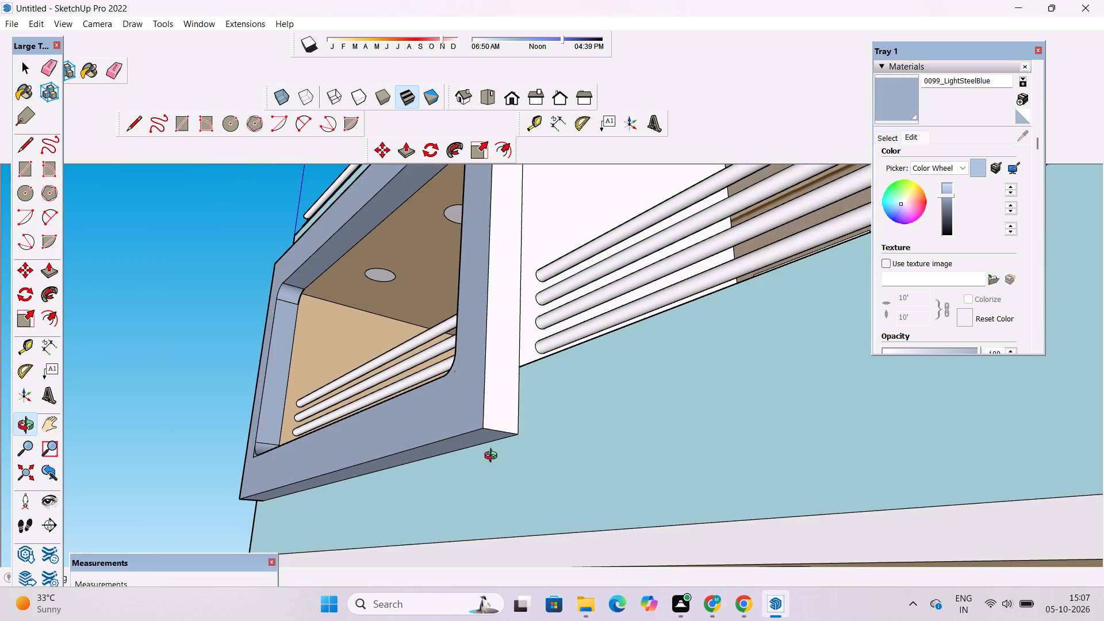
click(897, 100)
scroll(725, 502, down, 10)
scroll(652, 291, up, 3)
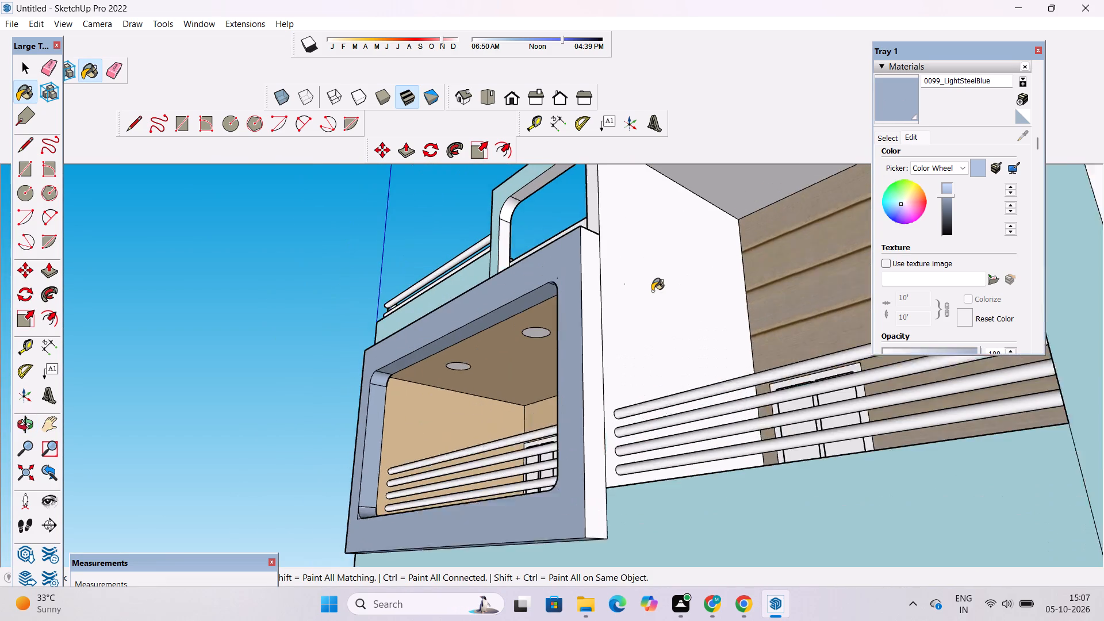
scroll(652, 291, up, 2)
click(566, 262)
Examine the painted balcony frame and the upper-storey front façade from several angles.
key(o)
scroll(706, 288, down, 5)
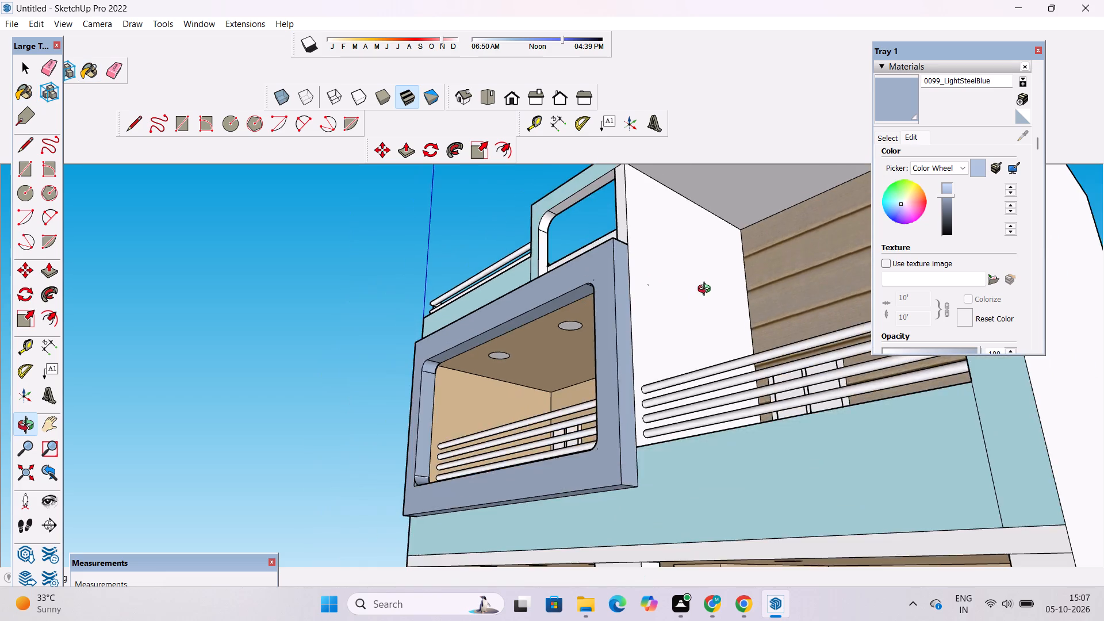
drag(613, 319, 718, 439)
scroll(714, 440, down, 3)
shift+drag(775, 431, 773, 431)
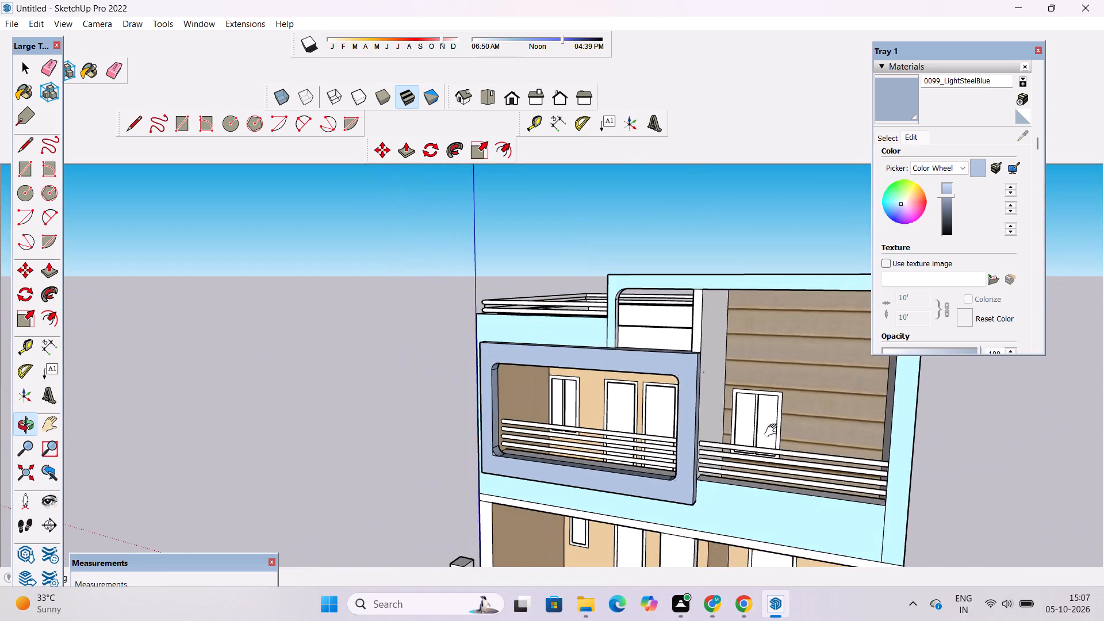
shift+drag(773, 431, 626, 435)
drag(742, 419, 715, 429)
scroll(714, 429, down, 5)
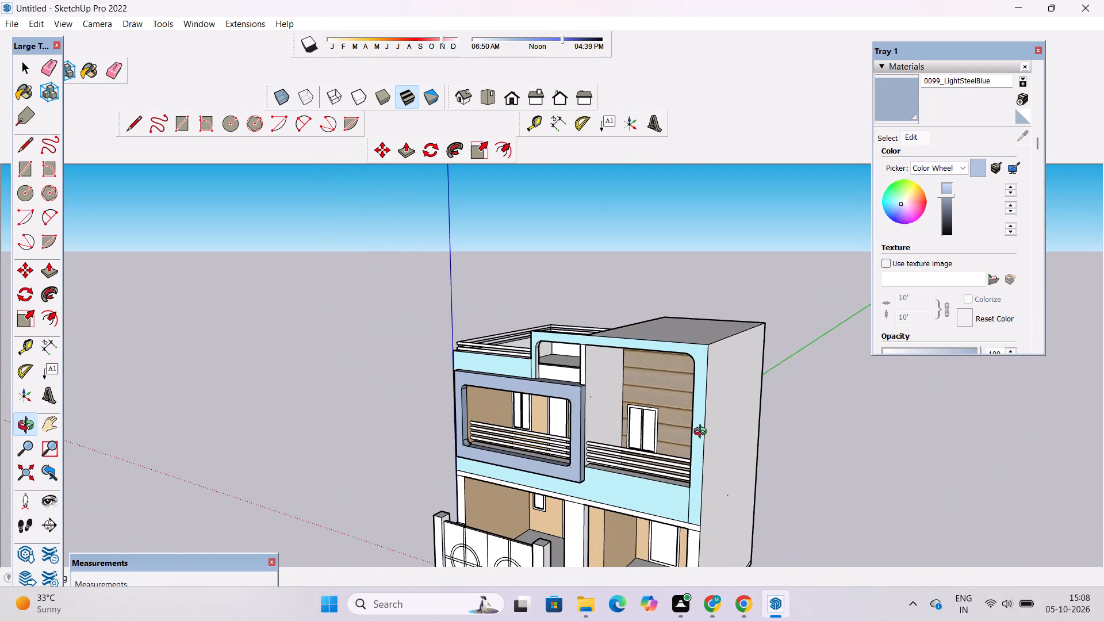
scroll(703, 433, up, 3)
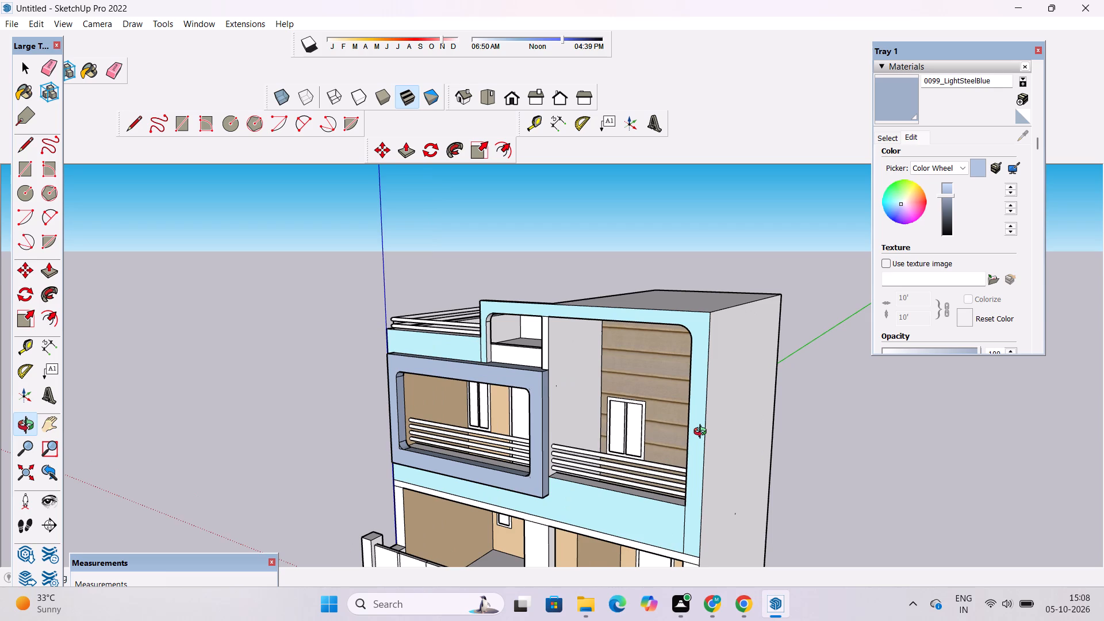
scroll(703, 433, down, 1)
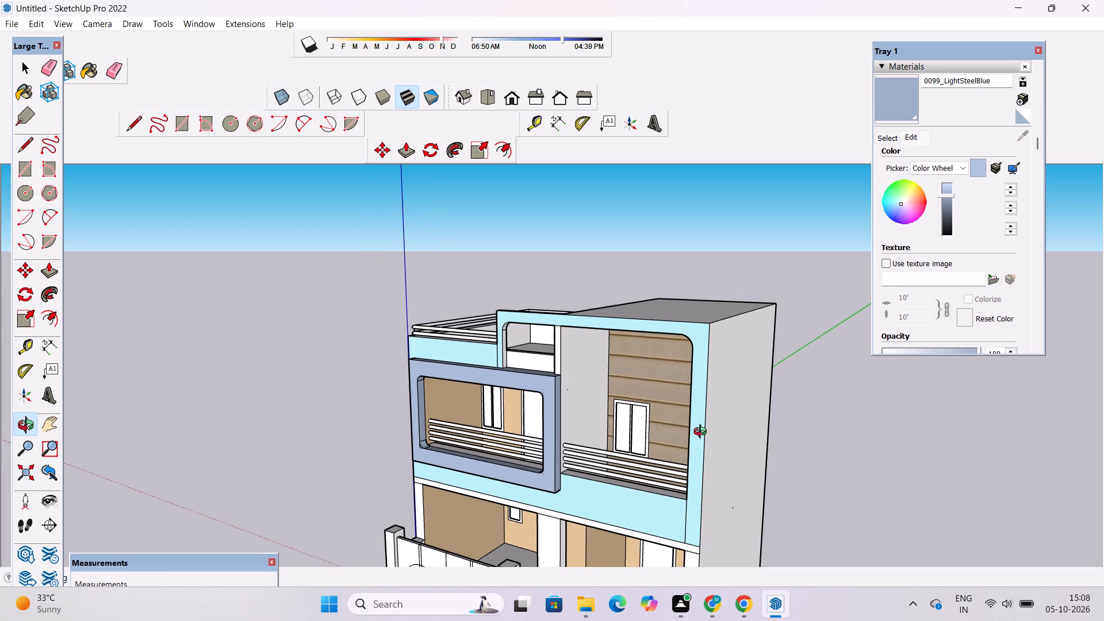
scroll(703, 433, down, 3)
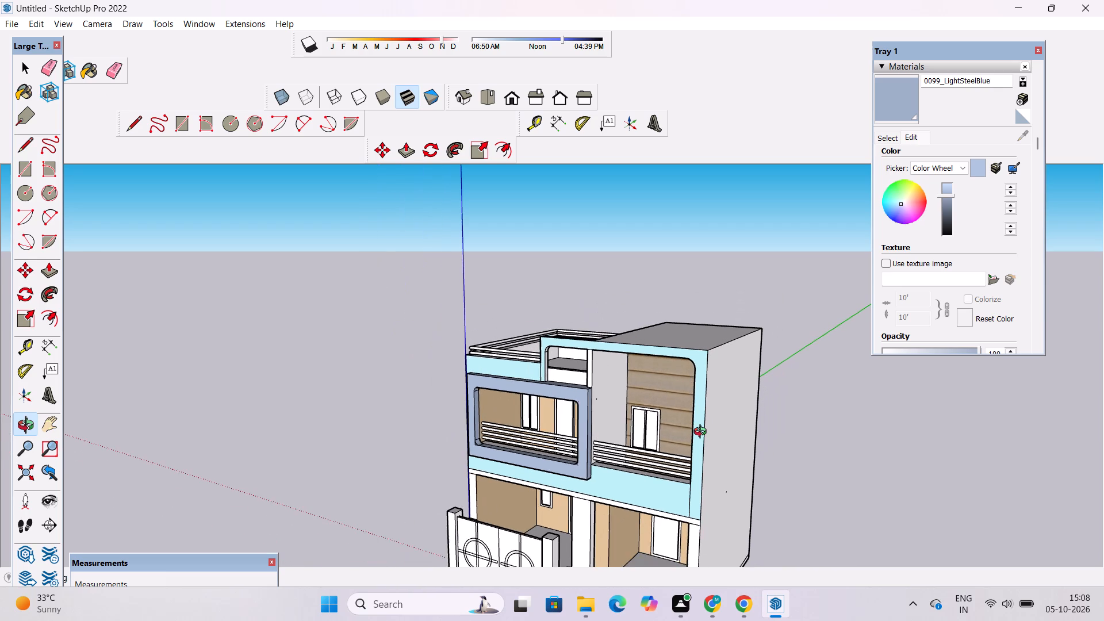
scroll(703, 433, up, 3)
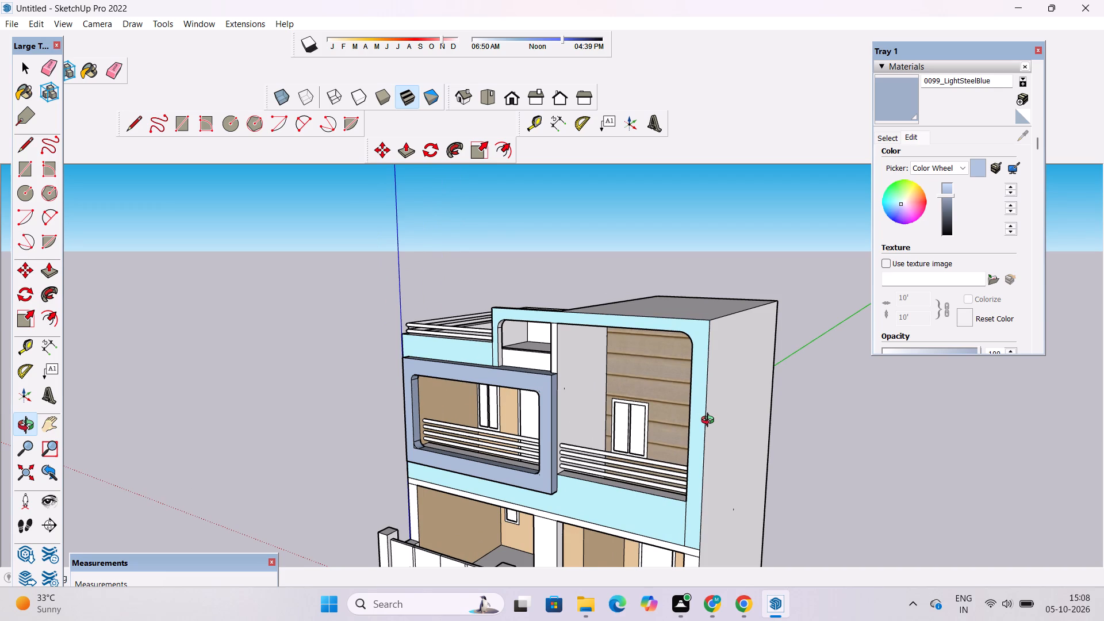
scroll(710, 421, down, 3)
drag(634, 438, 719, 452)
scroll(654, 437, up, 3)
shift+drag(643, 440, 678, 435)
drag(614, 453, 783, 401)
scroll(712, 320, up, 4)
drag(751, 362, 666, 380)
drag(667, 386, 619, 396)
drag(690, 402, 645, 407)
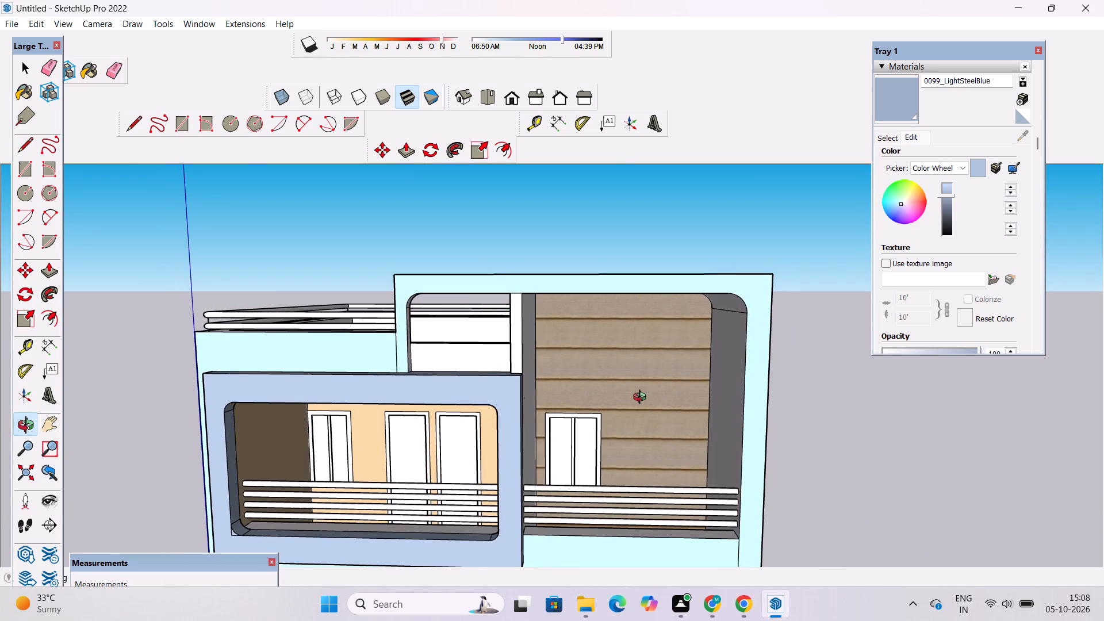
Paint the clad recess's inner left wall, the narrow pillar front beside it and the low wall in the rooftop opening with 0099_LightSteelBlue.
click(876, 101)
scroll(692, 319, up, 4)
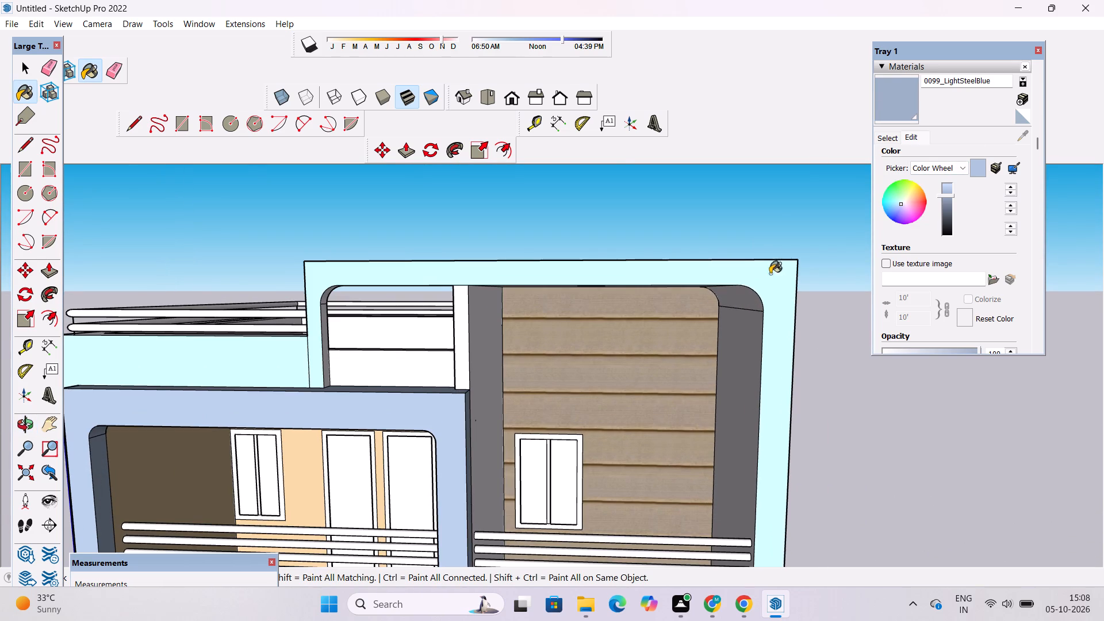
scroll(417, 338, up, 5)
click(414, 333)
click(358, 312)
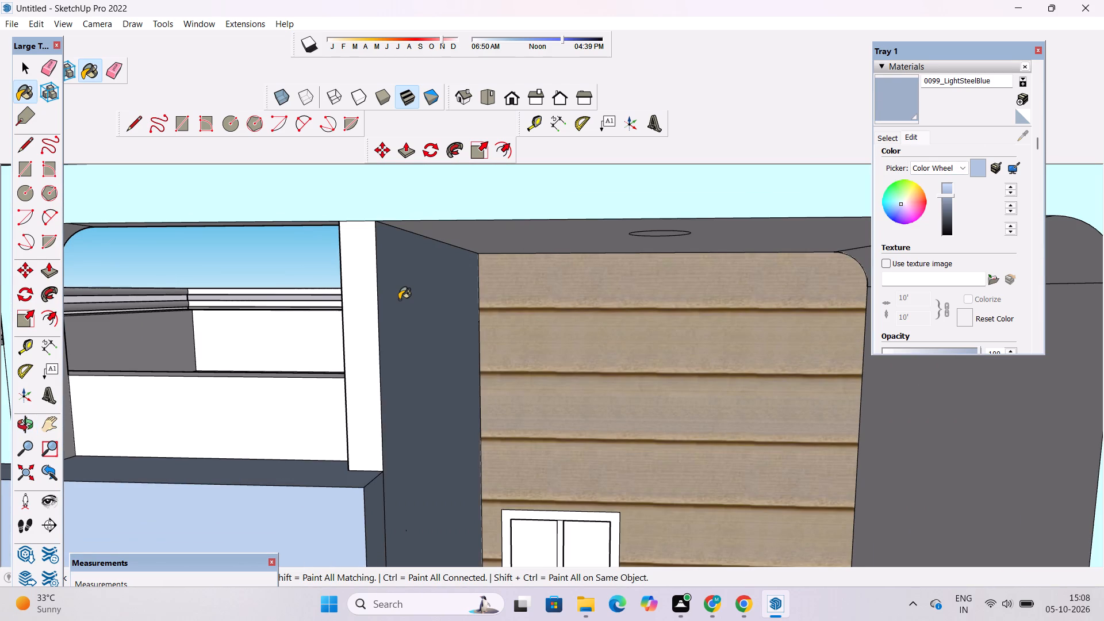
scroll(399, 300, down, 8)
scroll(307, 328, up, 5)
drag(290, 418, 330, 391)
scroll(434, 301, down, 6)
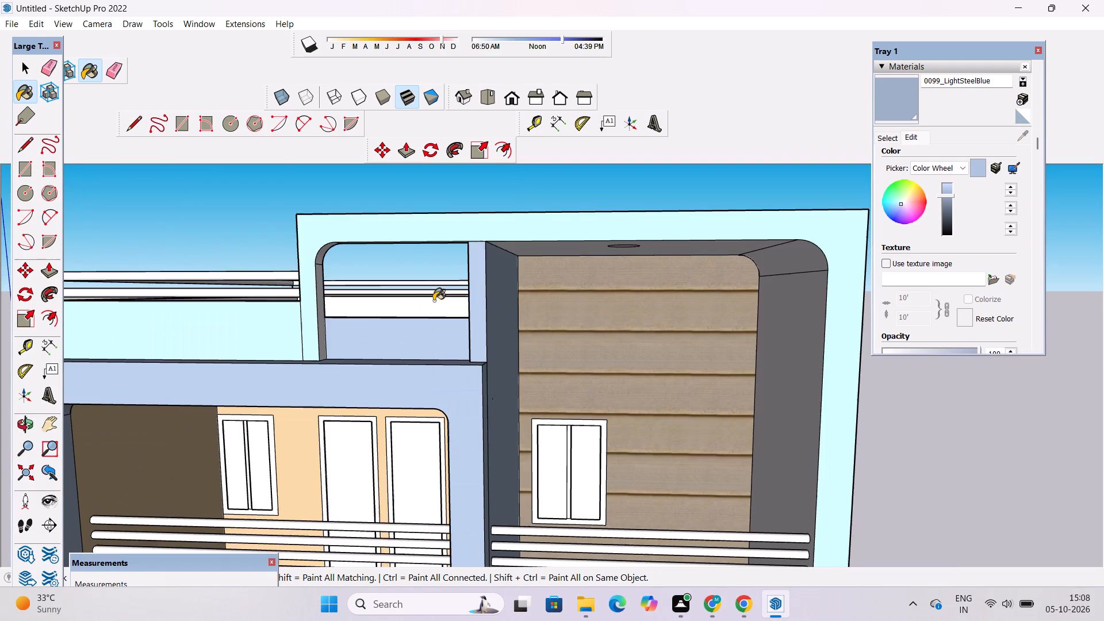
Repaint the light cyan front façade, covering the rooftop parapet and the tall surround, with 0099_LightSteelBlue.
scroll(279, 338, up, 4)
click(281, 326)
scroll(321, 301, down, 5)
click(375, 235)
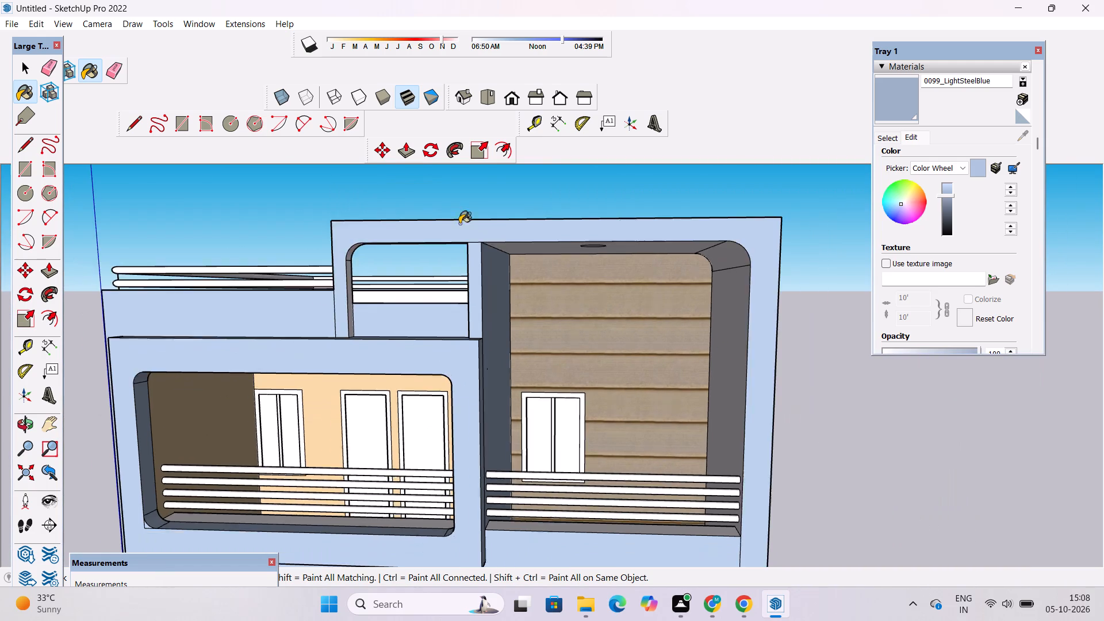
Paint the inner right wall, ceiling and upper-right rounded corner of the clad recess with 0099_LightSteelBlue.
scroll(547, 214, down, 6)
scroll(658, 354, up, 1)
scroll(634, 319, down, 4)
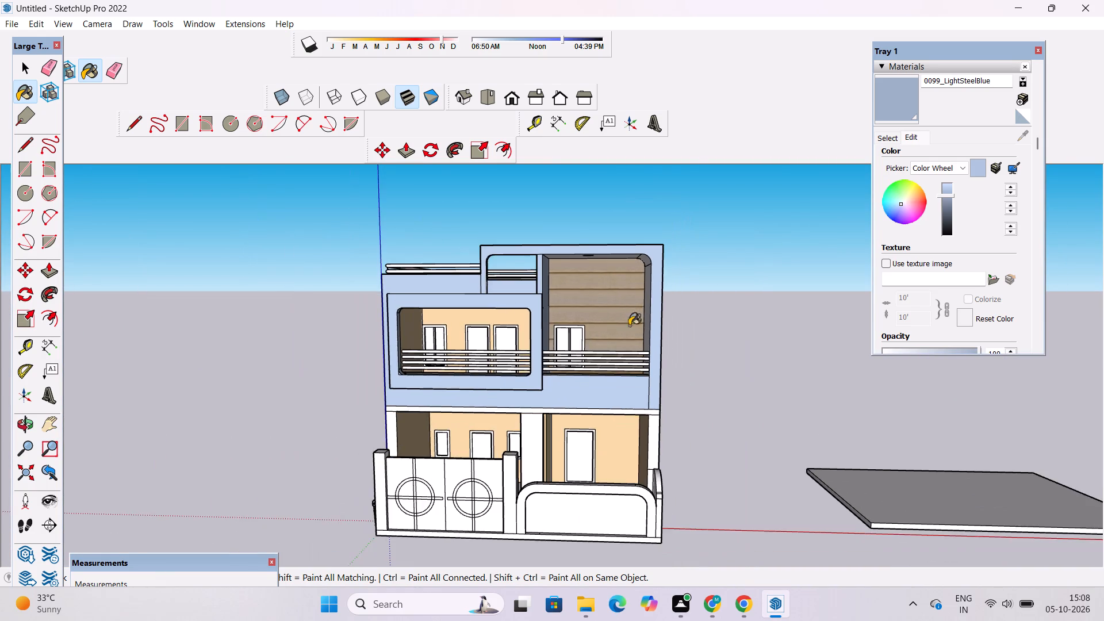
scroll(632, 334, up, 10)
click(693, 272)
scroll(657, 368, down, 6)
scroll(535, 248, up, 3)
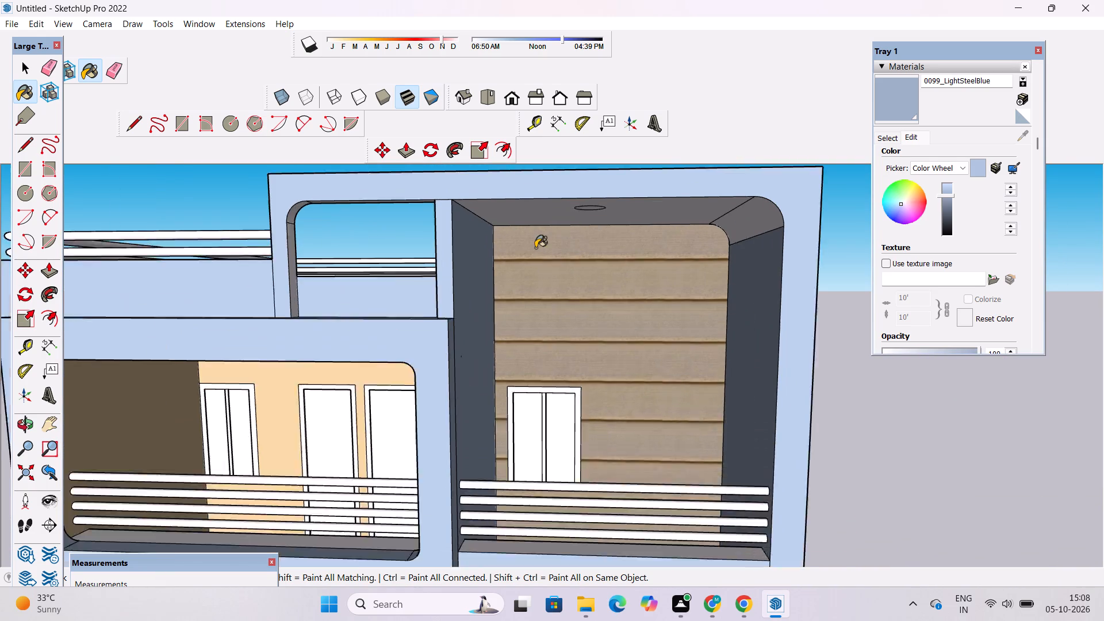
scroll(535, 248, up, 2)
click(557, 189)
click(558, 200)
click(791, 223)
scroll(623, 246, down, 3)
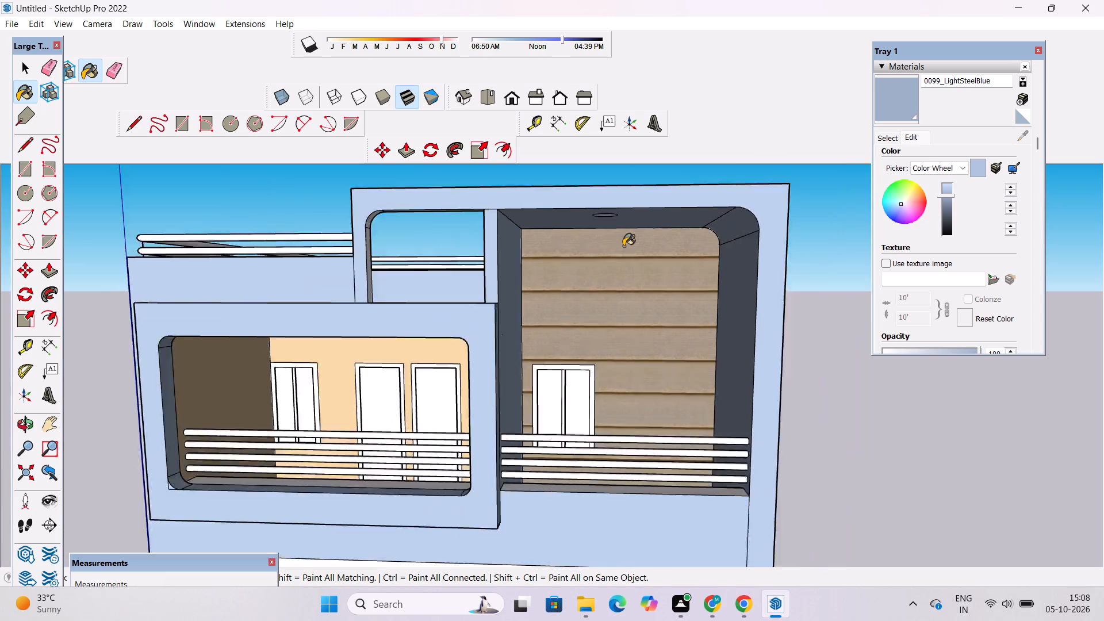
Paint both inner sides, the inner top face and the rounded corner of the small rooftop opening with 0099_LightSteelBlue.
scroll(623, 246, down, 3)
scroll(483, 251, up, 17)
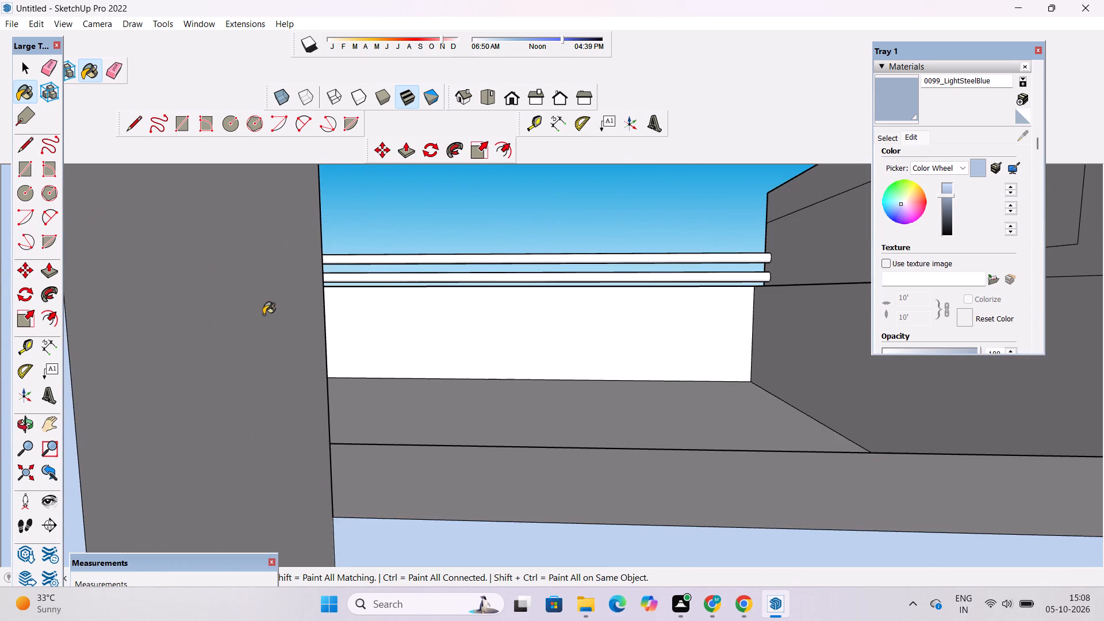
click(264, 314)
scroll(278, 317, down, 20)
scroll(278, 317, down, 7)
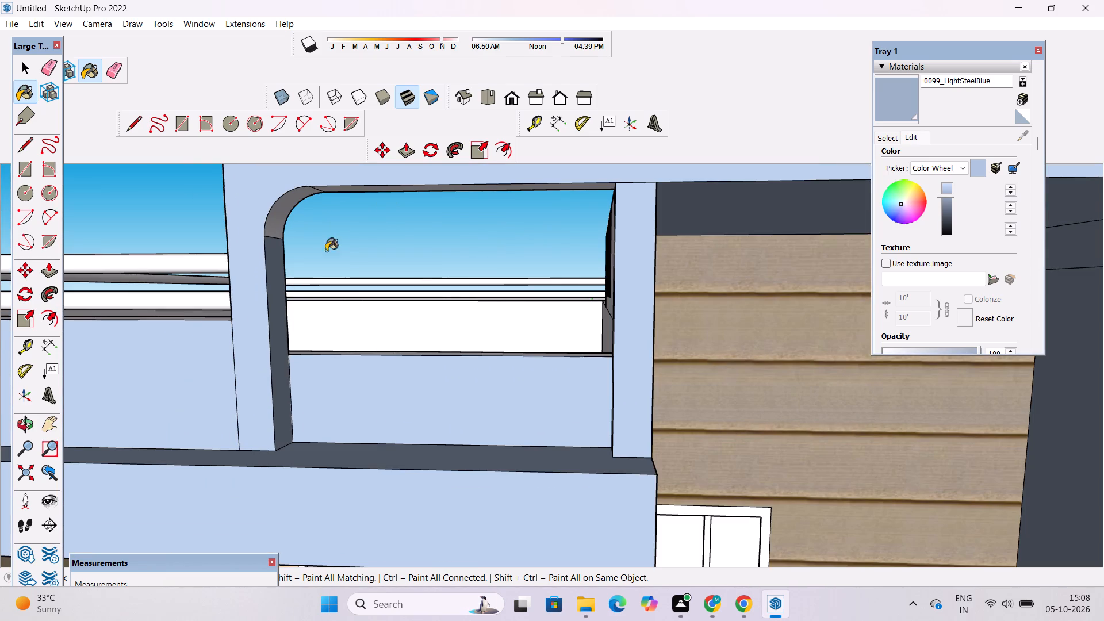
scroll(315, 193, up, 14)
click(332, 200)
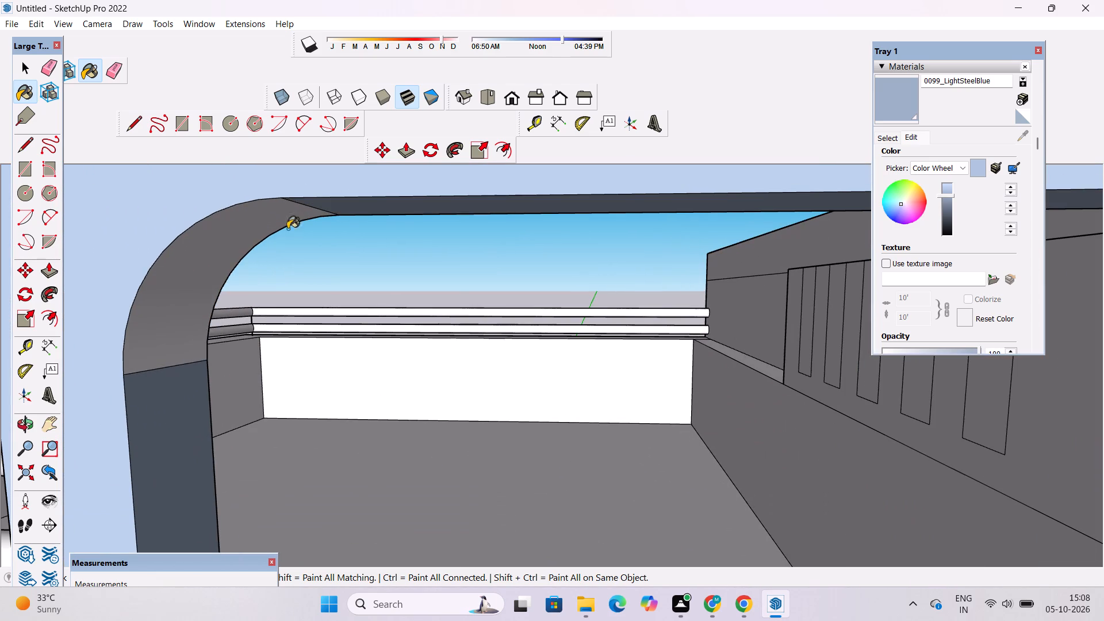
click(261, 234)
scroll(504, 183, down, 5)
scroll(819, 273, down, 10)
scroll(760, 305, up, 5)
scroll(650, 319, up, 5)
scroll(799, 296, up, 1)
scroll(753, 319, down, 4)
scroll(907, 359, up, 1)
scroll(907, 359, down, 2)
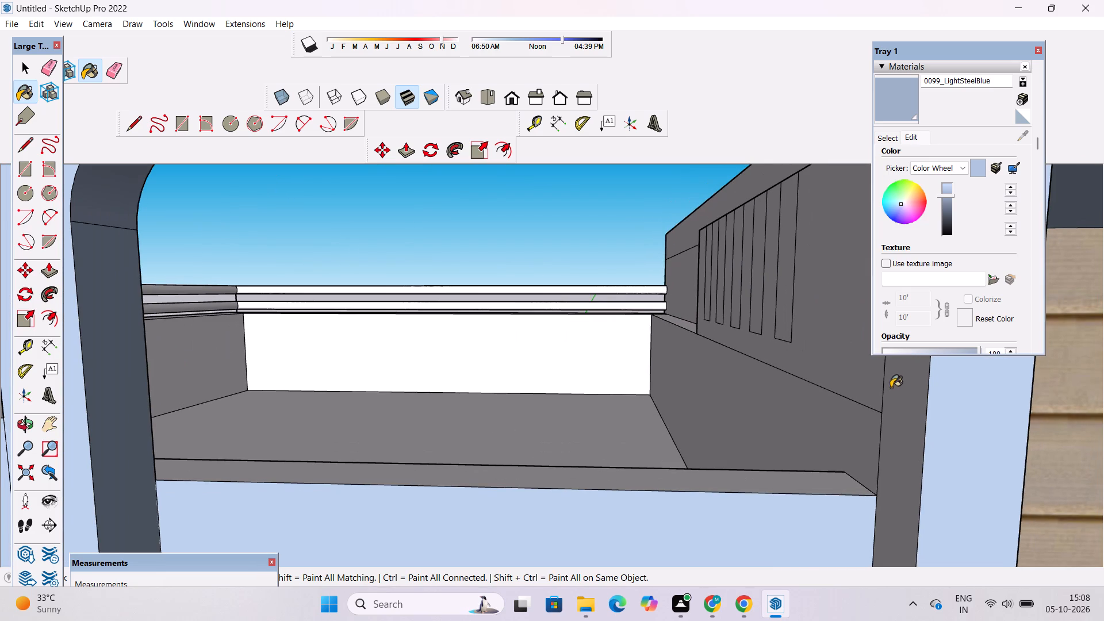
click(891, 388)
scroll(844, 412, down, 9)
Paint the rear, top and end faces of the rooftop surround's upper beam with 0099_LightSteelBlue.
key(o)
scroll(768, 402, down, 8)
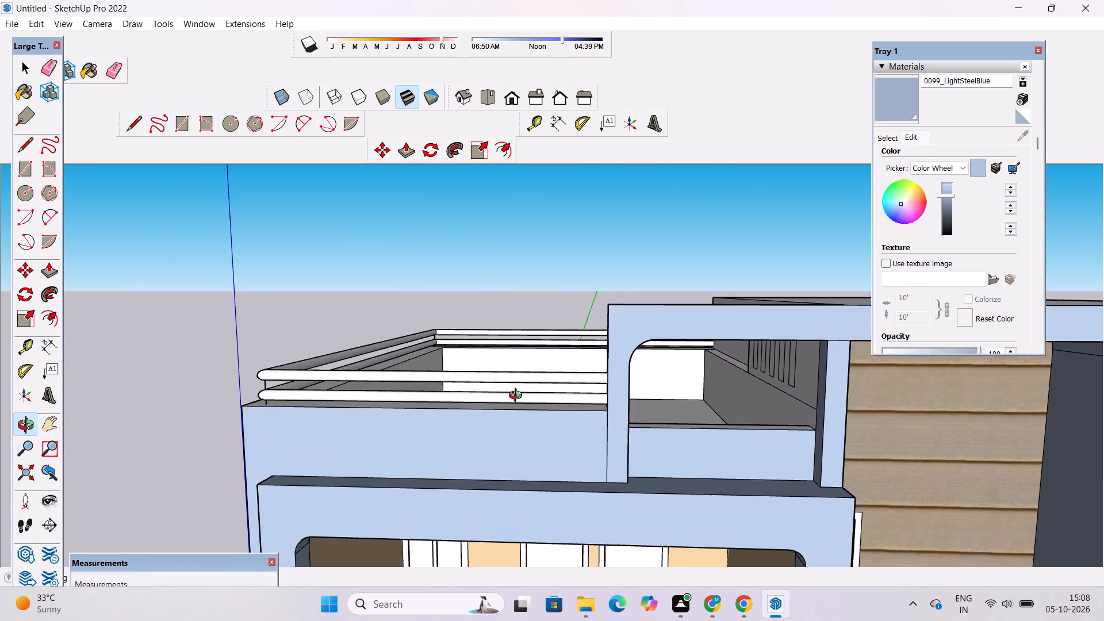
scroll(518, 397, down, 1)
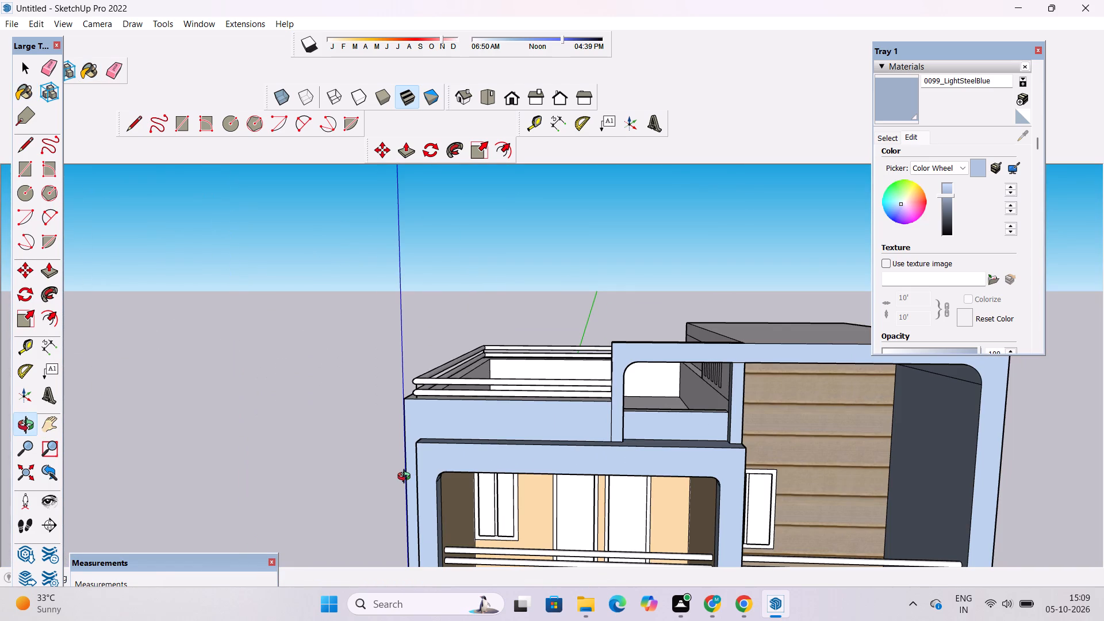
scroll(431, 462, down, 5)
scroll(397, 530, up, 5)
drag(415, 522, 553, 581)
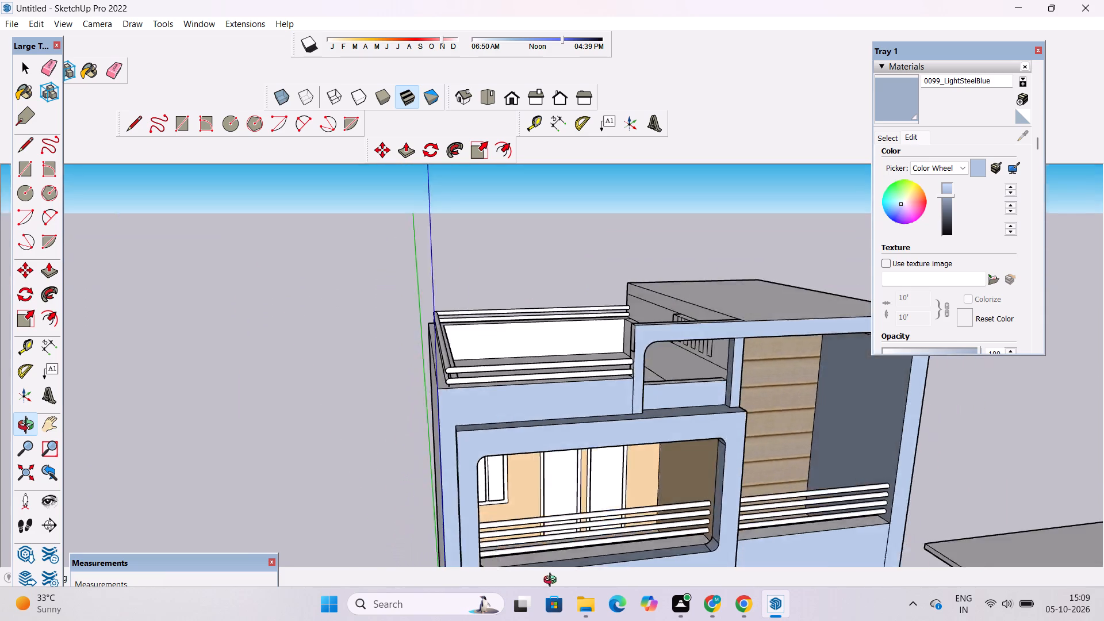
drag(553, 581, 556, 581)
scroll(525, 470, up, 4)
shift+drag(522, 462, 500, 434)
drag(464, 432, 787, 607)
shift+drag(691, 407, 605, 620)
drag(562, 442, 738, 435)
scroll(737, 388, up, 3)
shift+drag(723, 394, 687, 438)
drag(663, 446, 695, 394)
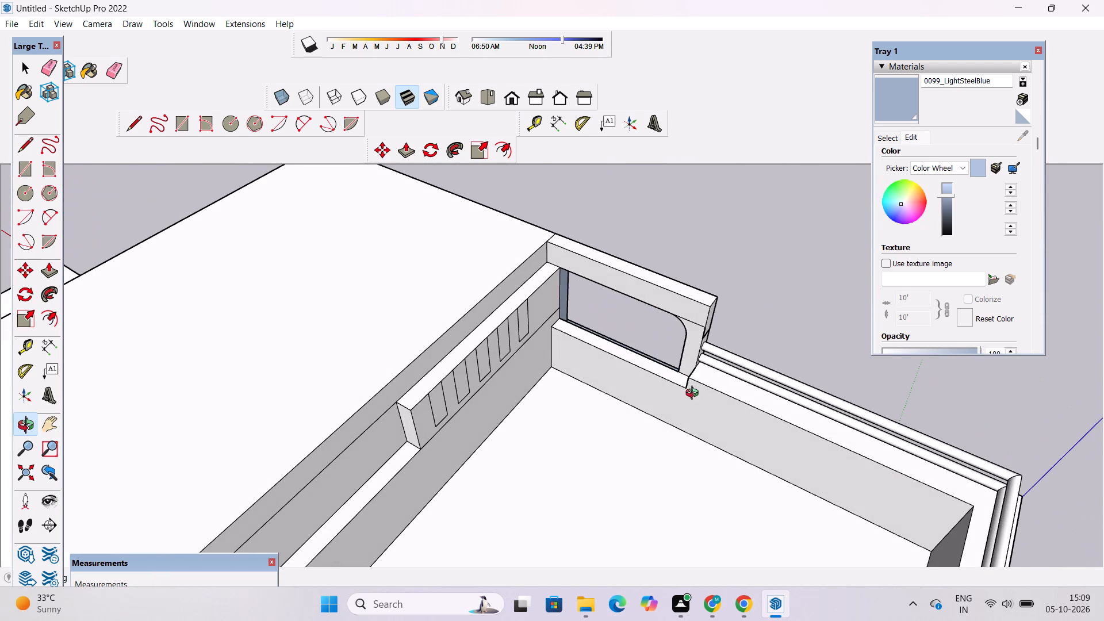
drag(695, 394, 689, 404)
scroll(714, 387, up, 4)
drag(863, 380, 695, 369)
scroll(535, 363, up, 4)
shift+drag(544, 358, 574, 450)
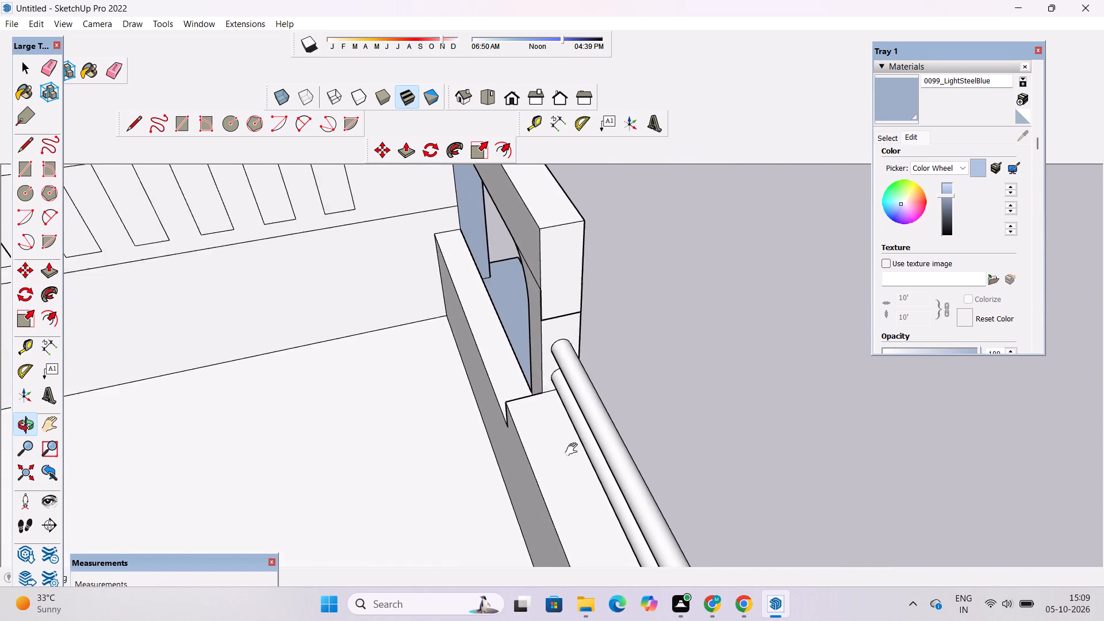
shift+drag(574, 450, 580, 467)
drag(538, 408, 630, 397)
click(890, 101)
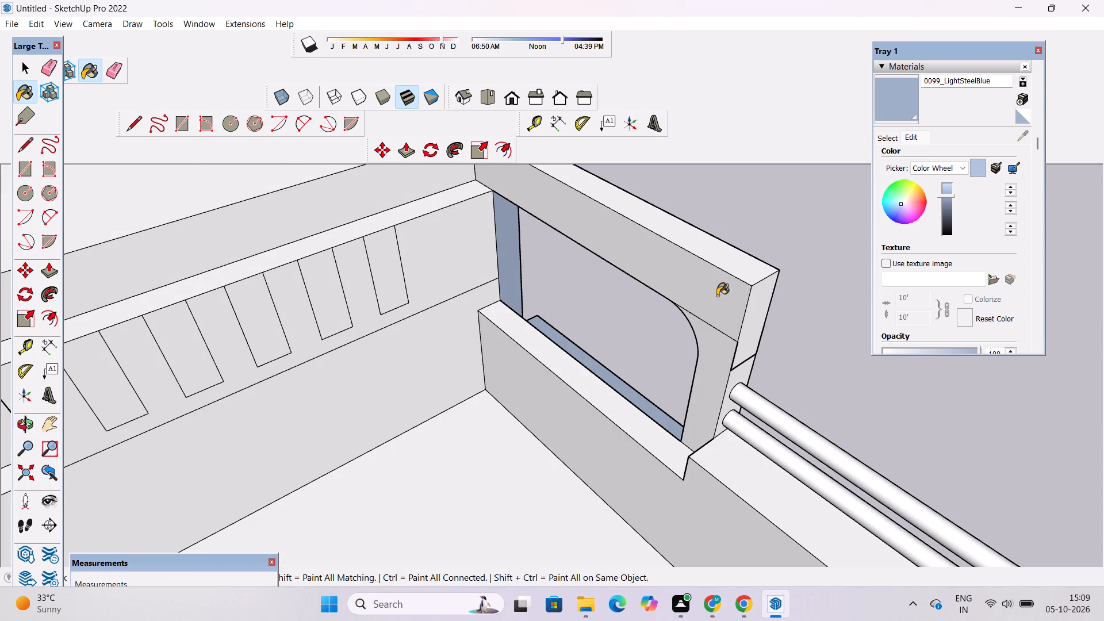
click(717, 296)
click(717, 263)
click(749, 313)
Paint the surround post's lower end and rear faces and the low wall's top beneath the opening with 0099_LightSteelBlue.
scroll(749, 378, up, 6)
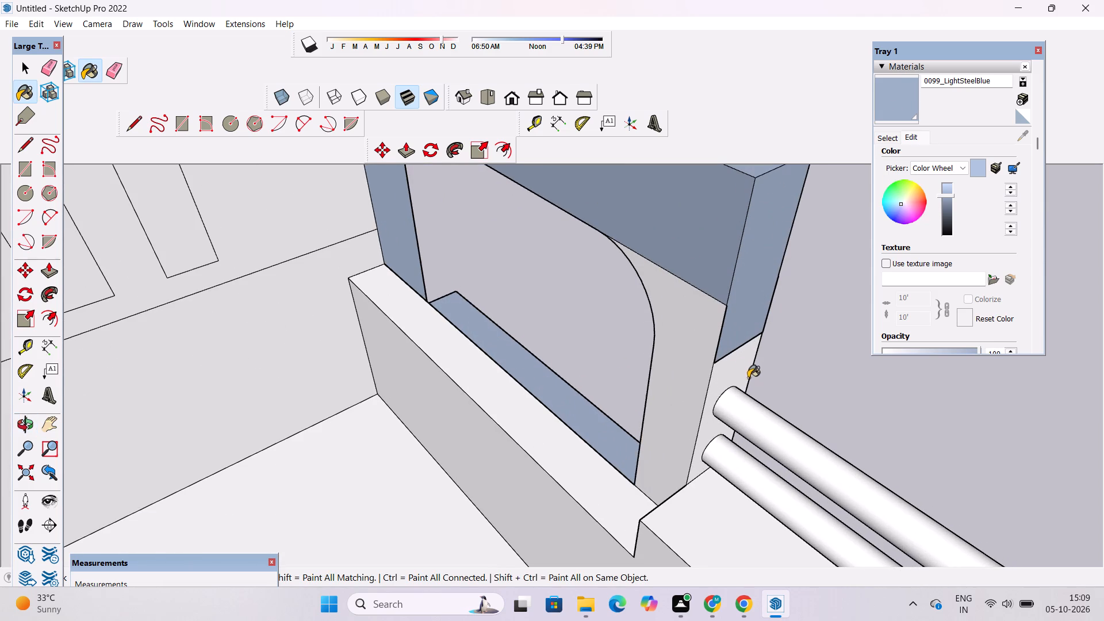
click(747, 374)
click(697, 357)
scroll(696, 366, down, 5)
click(618, 449)
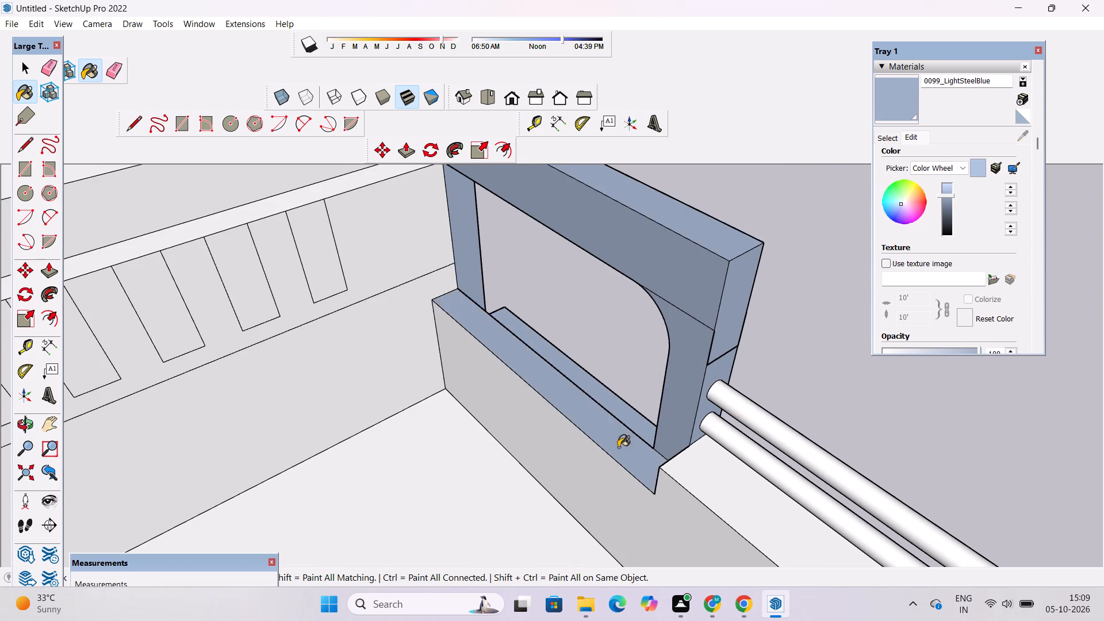
Paint the top face of the low wall beneath the right-hand balcony railing with 0099_LightSteelBlue.
scroll(564, 397, down, 5)
scroll(520, 377, down, 4)
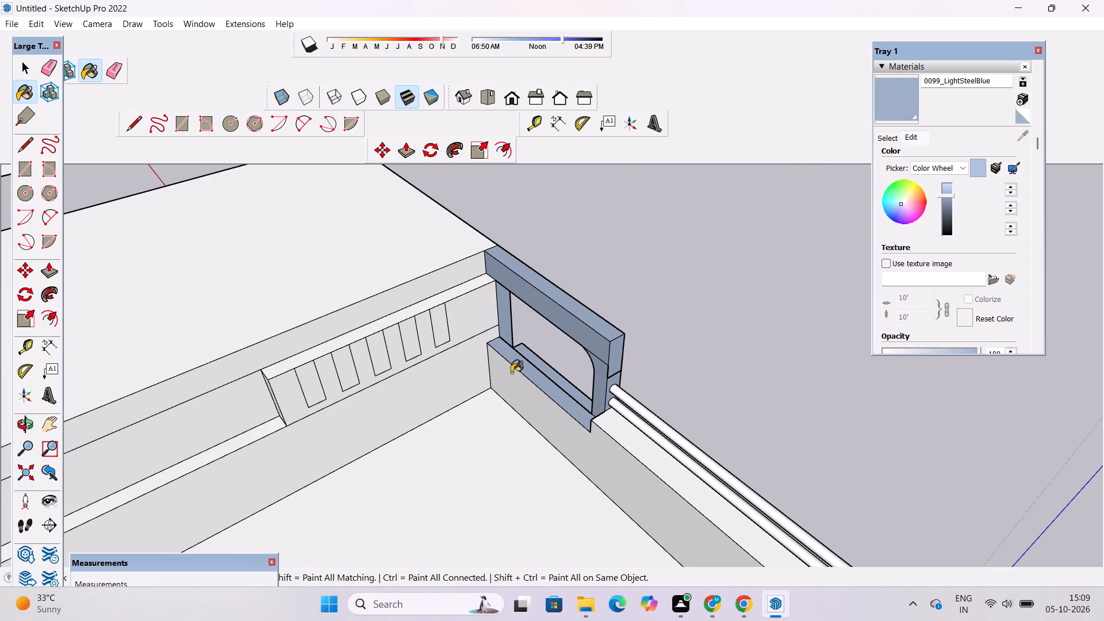
scroll(511, 373, up, 4)
key(o)
drag(773, 379, 485, 348)
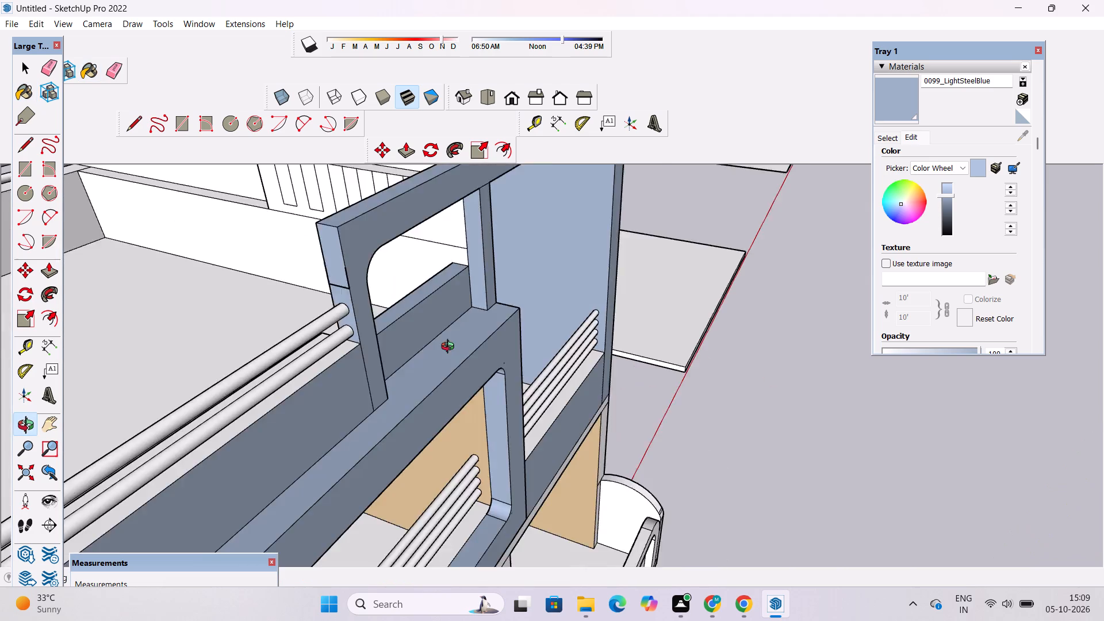
scroll(450, 348, down, 5)
drag(725, 386, 501, 356)
shift+drag(414, 317, 520, 359)
drag(592, 389, 487, 390)
scroll(538, 466, up, 3)
shift+drag(544, 462, 513, 279)
drag(545, 289, 650, 529)
scroll(655, 386, up, 5)
drag(652, 386, 636, 342)
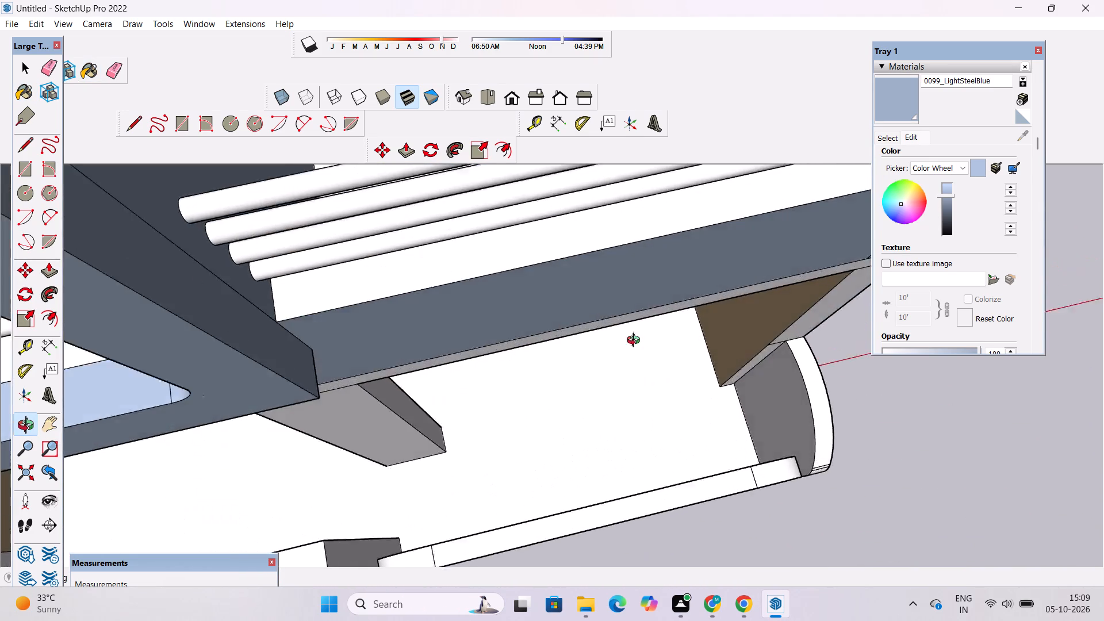
drag(636, 342, 623, 294)
scroll(617, 275, down, 5)
drag(617, 276, 634, 397)
click(892, 102)
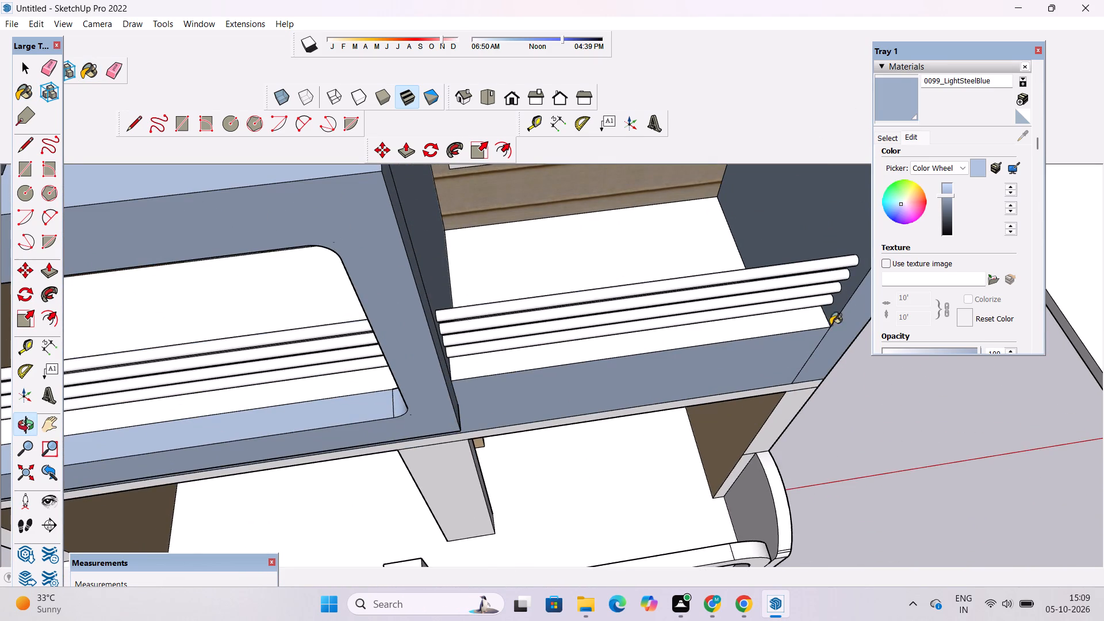
scroll(769, 323, up, 5)
click(766, 329)
scroll(609, 392, down, 5)
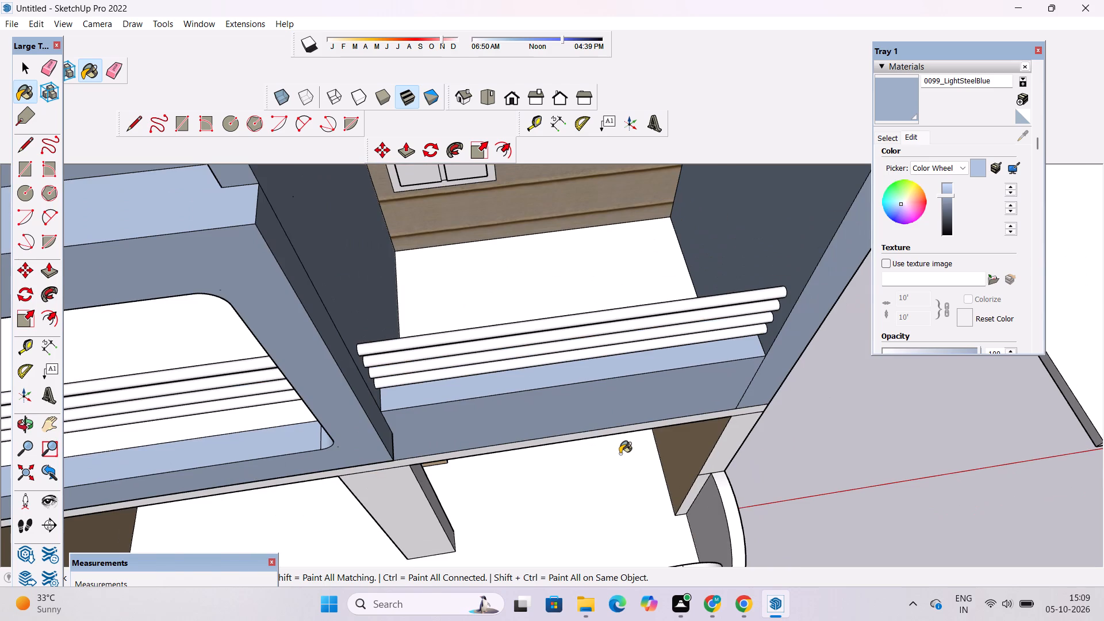
Erase the three edges separating the ground-floor front band from the left, middle and right columns.
key(o)
drag(670, 491, 630, 300)
scroll(628, 295, down, 5)
shift+drag(604, 366, 620, 328)
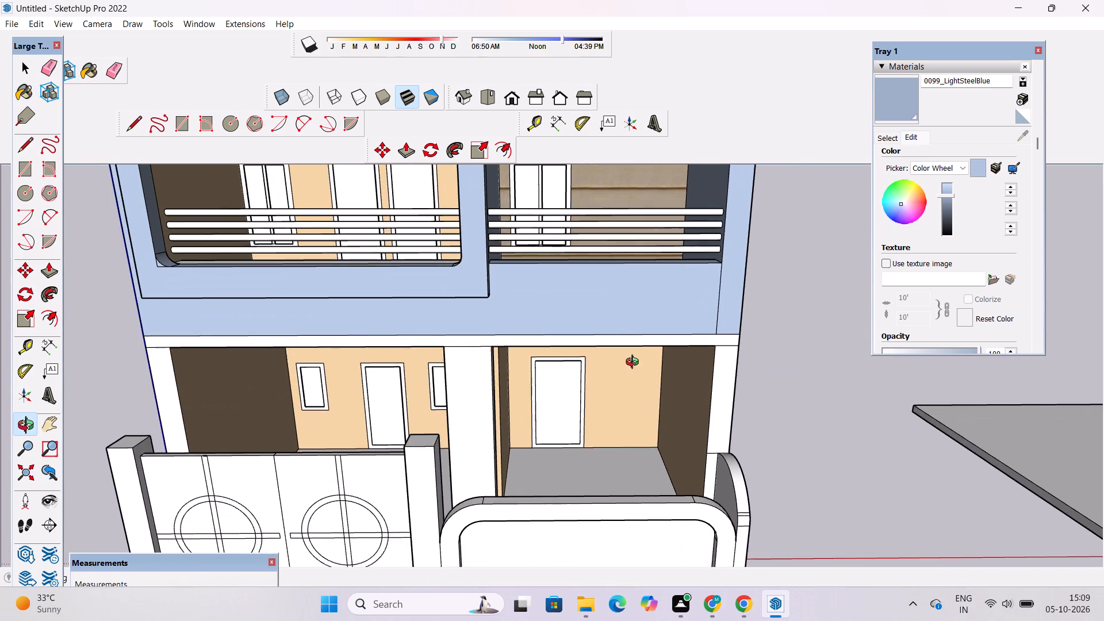
drag(642, 392, 630, 284)
shift+drag(490, 344, 581, 371)
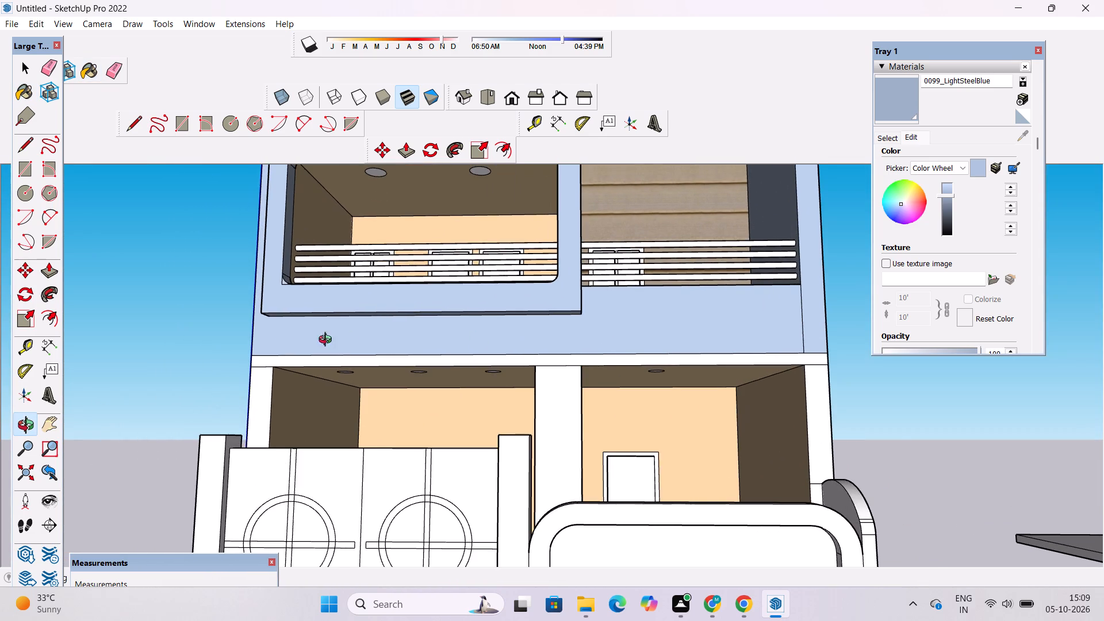
scroll(286, 335, up, 4)
shift+drag(281, 346, 330, 350)
key(e)
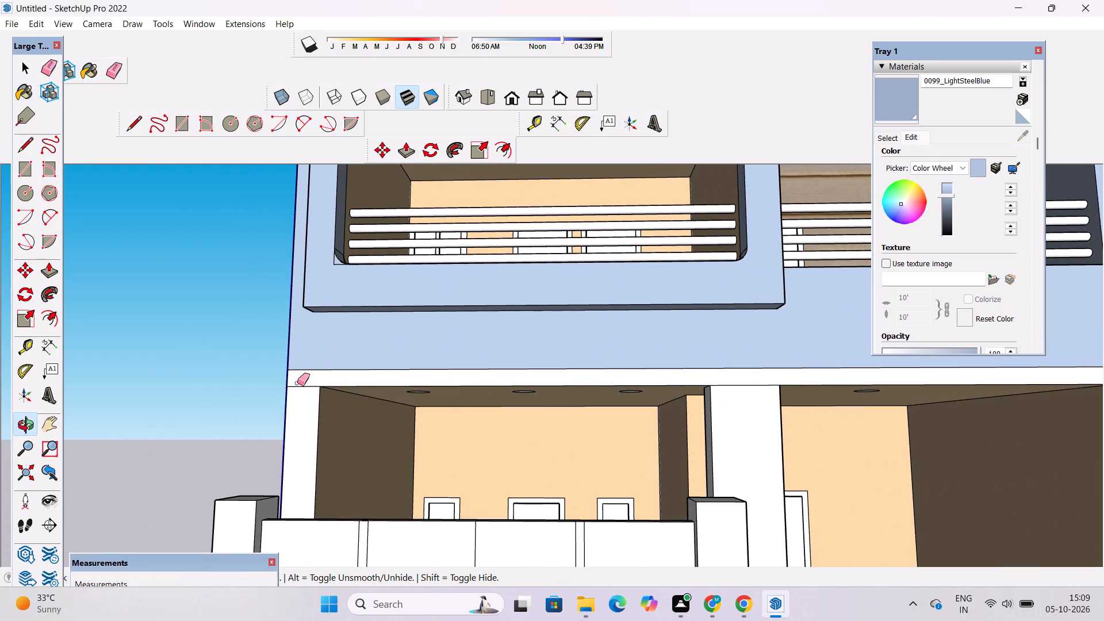
drag(297, 383, 297, 394)
scroll(110, 347, down, 5)
scroll(536, 384, up, 4)
drag(517, 361, 516, 377)
scroll(333, 356, down, 6)
scroll(642, 357, up, 5)
drag(649, 354, 653, 375)
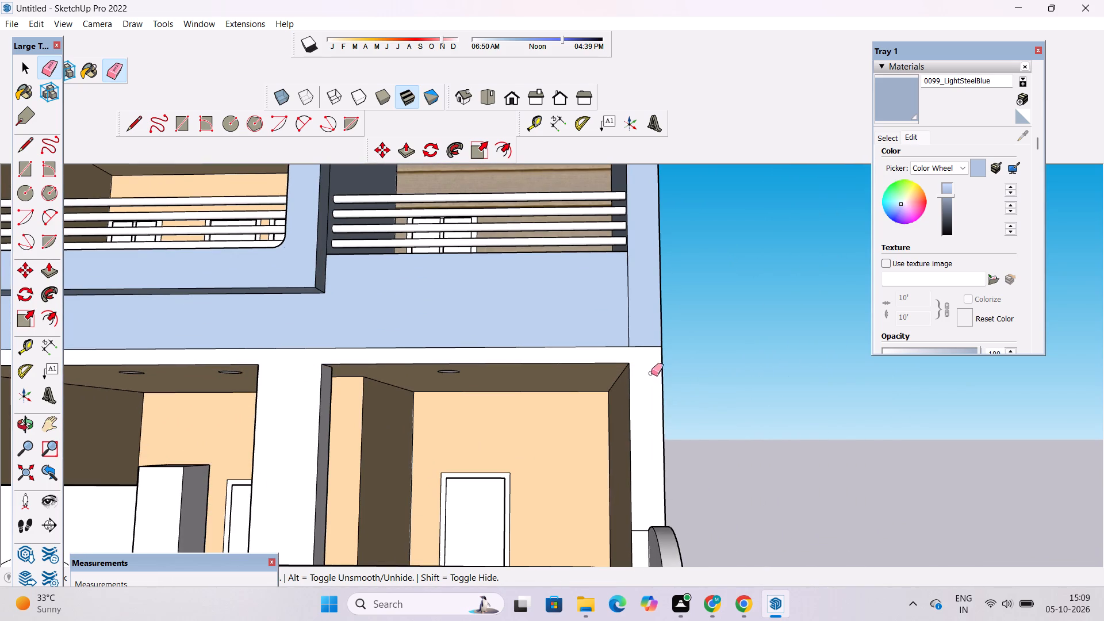
Paint the ground-floor front band and columns, including the right column's lower part behind the boundary wall, with 0099_LightSteelBlue.
key(o)
drag(752, 372, 573, 403)
scroll(573, 403, down, 5)
shift+drag(542, 424, 543, 422)
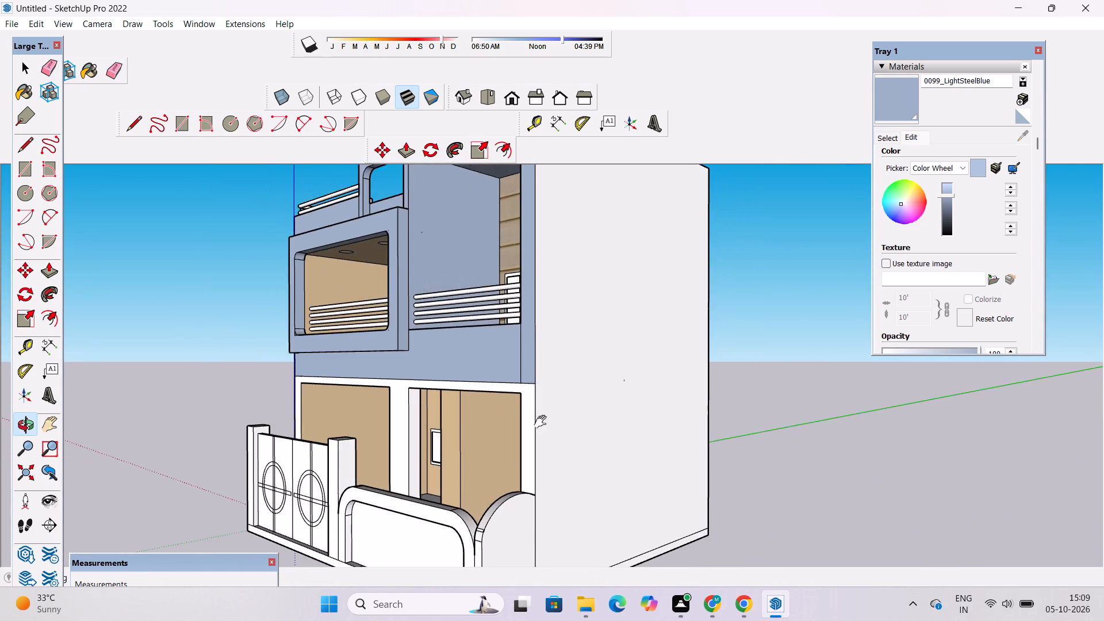
shift+drag(543, 422, 608, 361)
drag(539, 371, 806, 413)
click(806, 413)
drag(254, 380, 431, 385)
drag(431, 385, 268, 399)
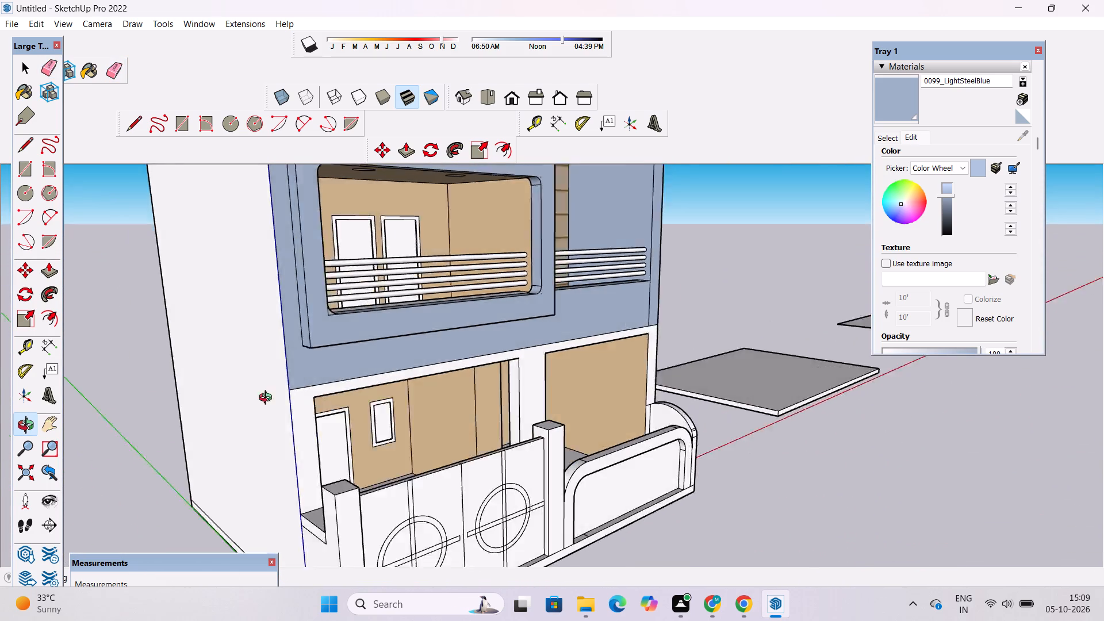
drag(268, 399, 252, 399)
drag(697, 370, 615, 373)
drag(619, 377, 573, 371)
click(573, 371)
shift+drag(572, 365, 603, 379)
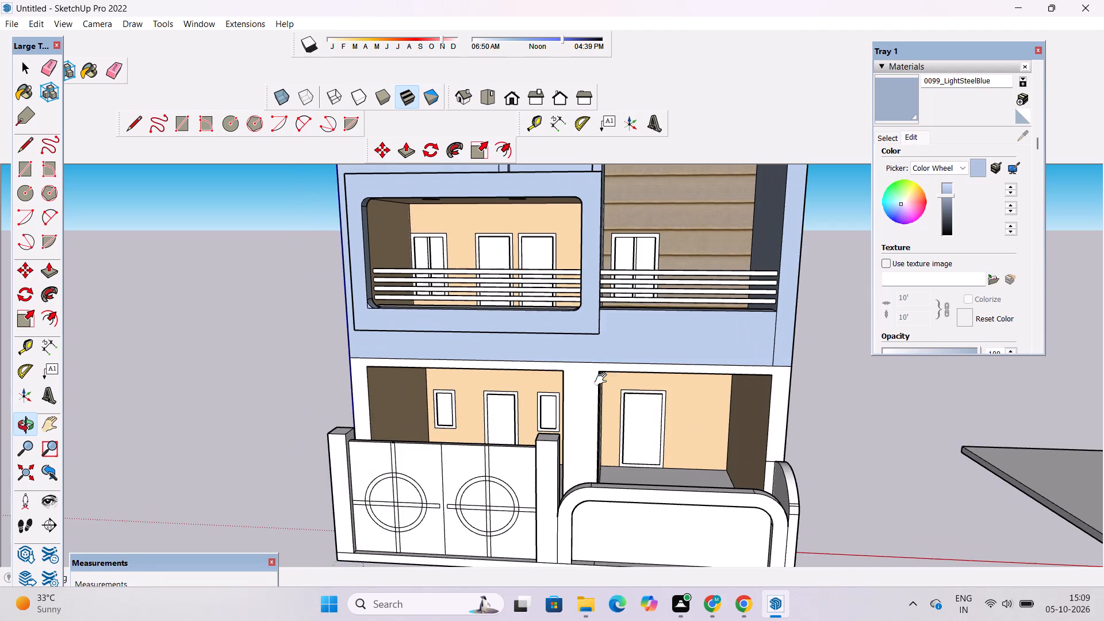
scroll(612, 368, down, 2)
click(891, 98)
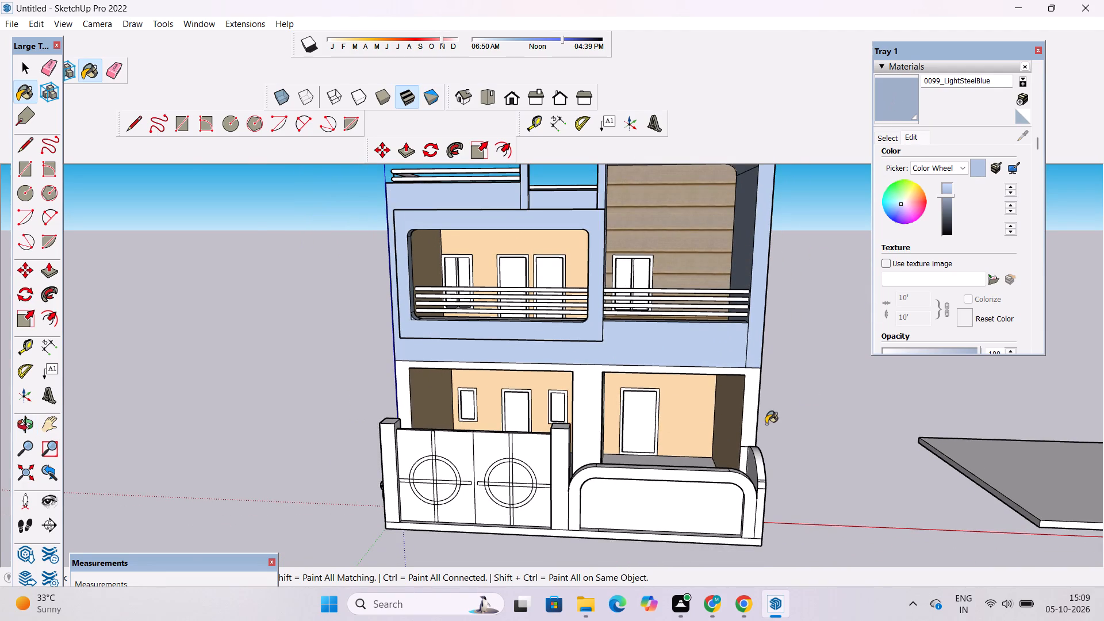
scroll(766, 424, up, 4)
click(744, 356)
scroll(566, 358, down, 5)
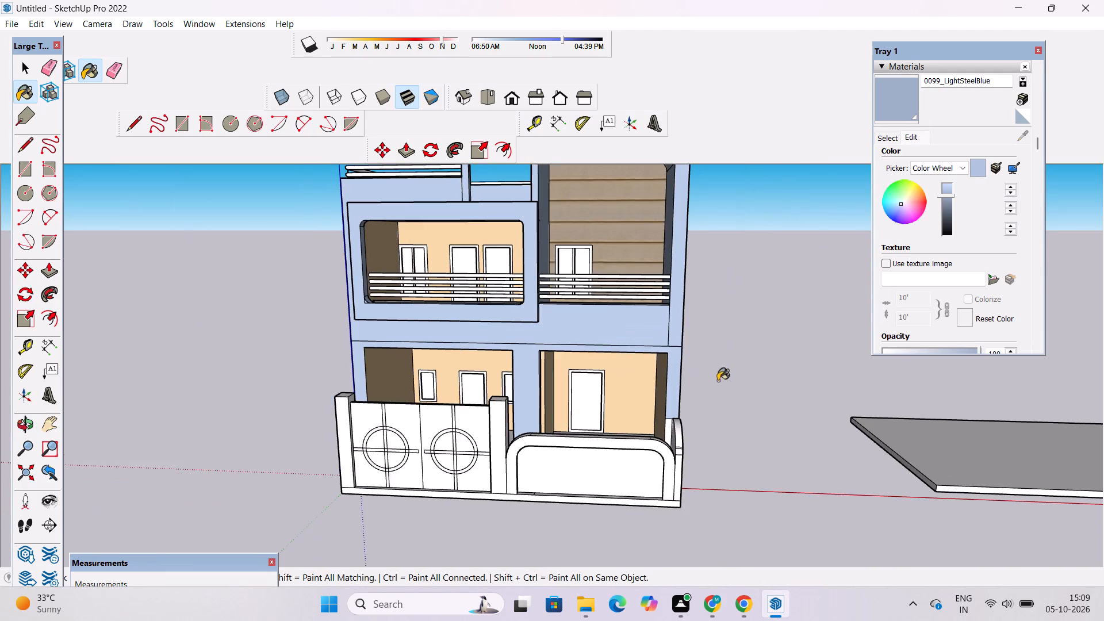
scroll(719, 382, down, 5)
scroll(687, 436, up, 19)
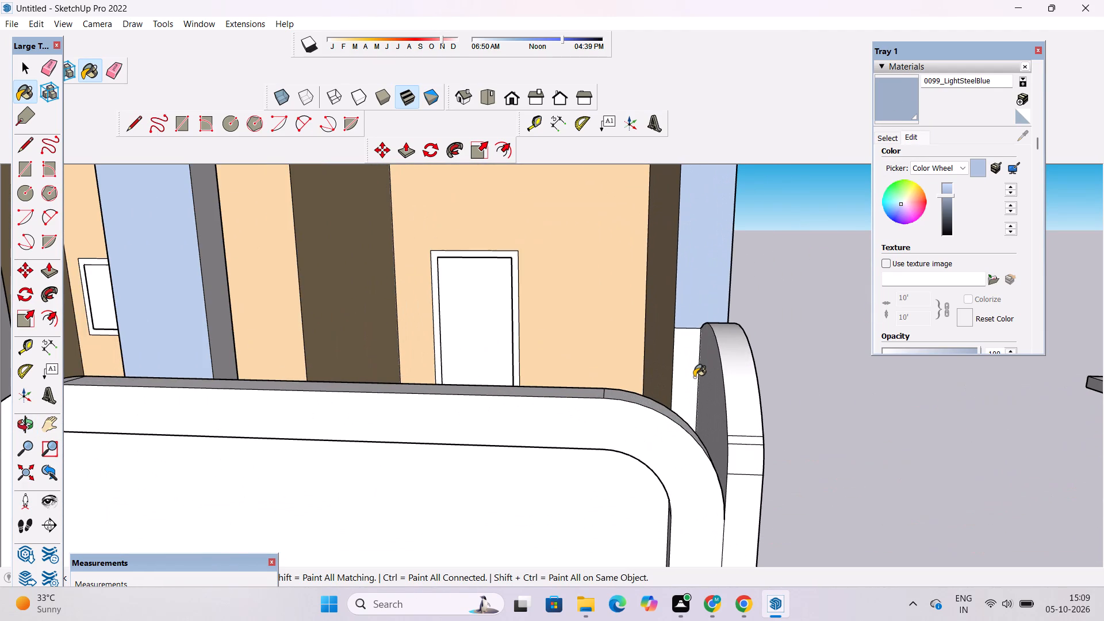
click(694, 377)
Paint the rounded side boundary wall's curved top, inner face, front edge strips and outer face with 0099_LightSteelBlue.
scroll(694, 377, down, 5)
scroll(709, 394, up, 5)
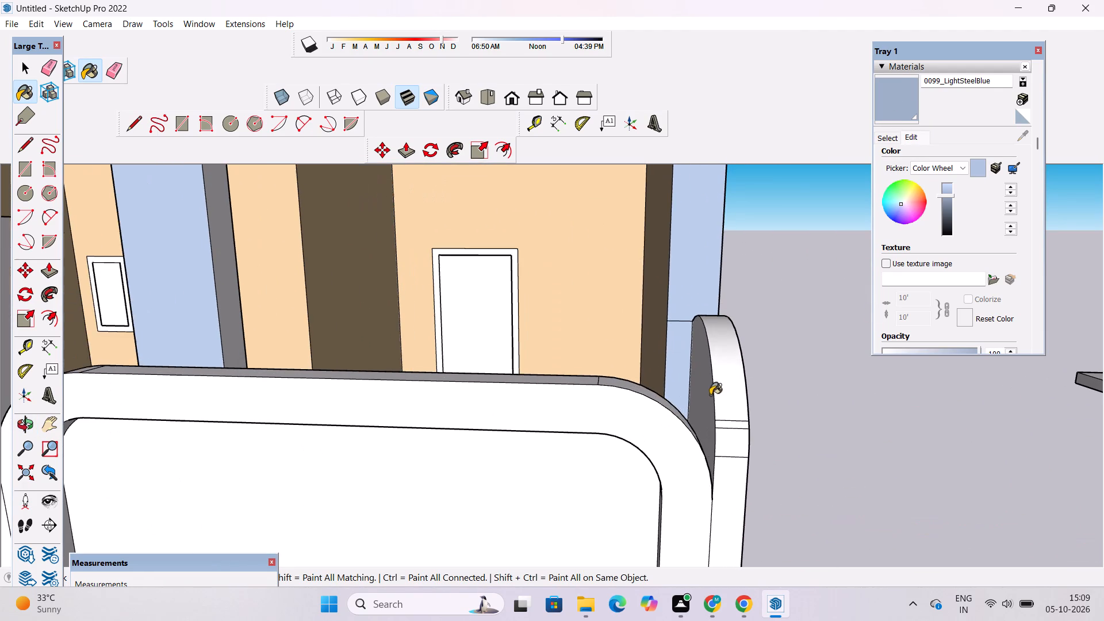
click(742, 371)
click(695, 392)
scroll(727, 438, up, 6)
click(727, 438)
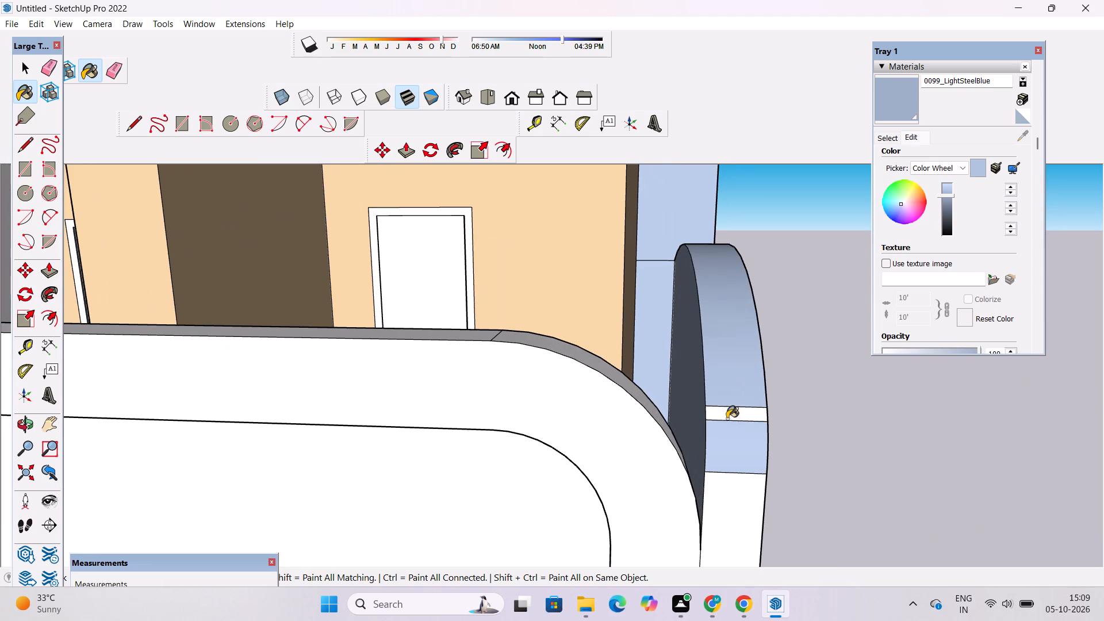
click(729, 416)
click(724, 508)
scroll(586, 425, down, 6)
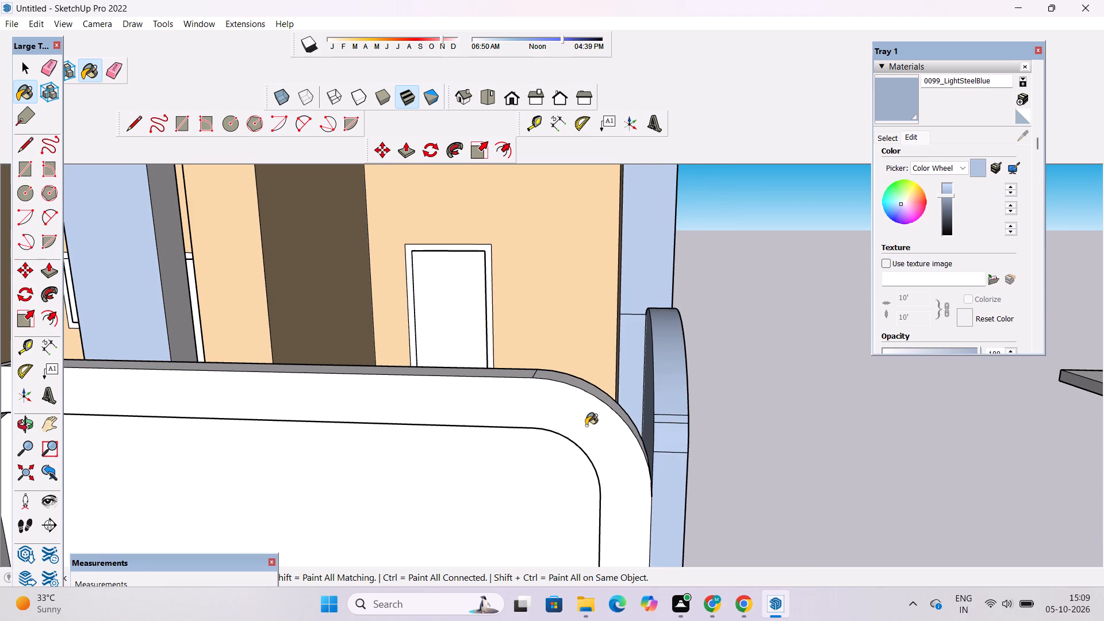
key(o)
drag(962, 421, 819, 394)
drag(891, 84, 884, 96)
click(397, 429)
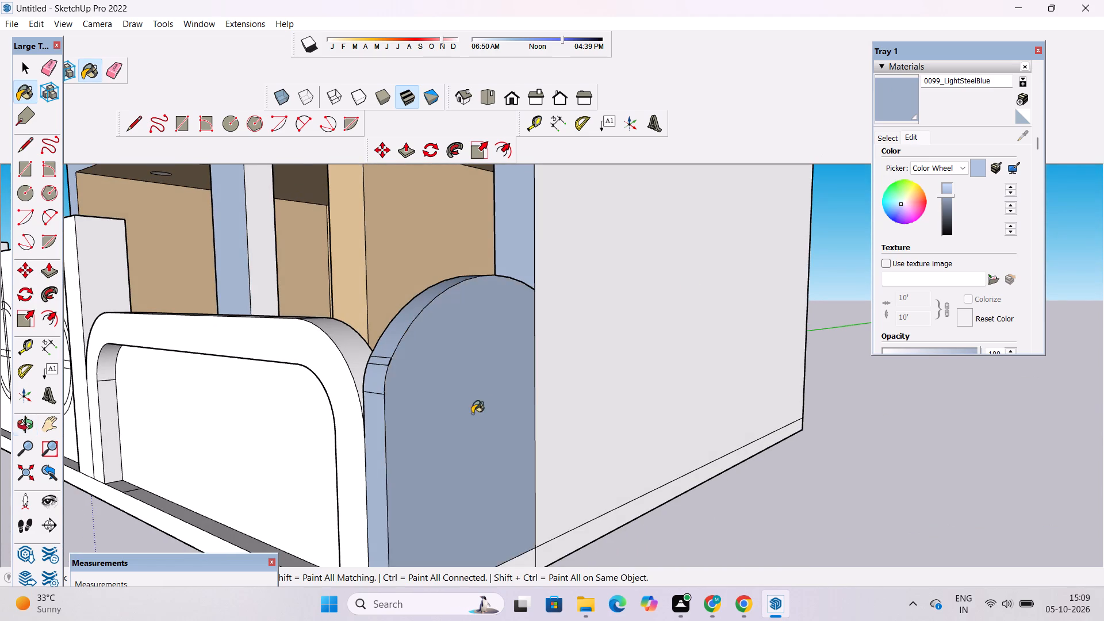
Paint the plinth's end face beneath the rounded side boundary wall with 0099_LightSteelBlue.
scroll(629, 393, down, 6)
key(o)
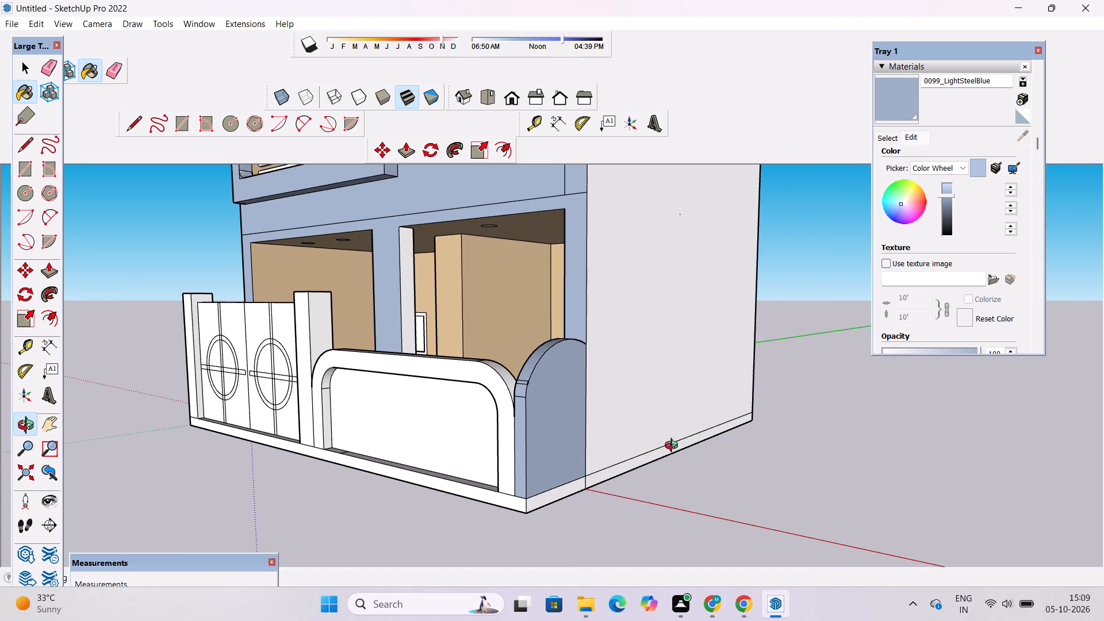
click(902, 100)
scroll(551, 495, up, 5)
click(551, 495)
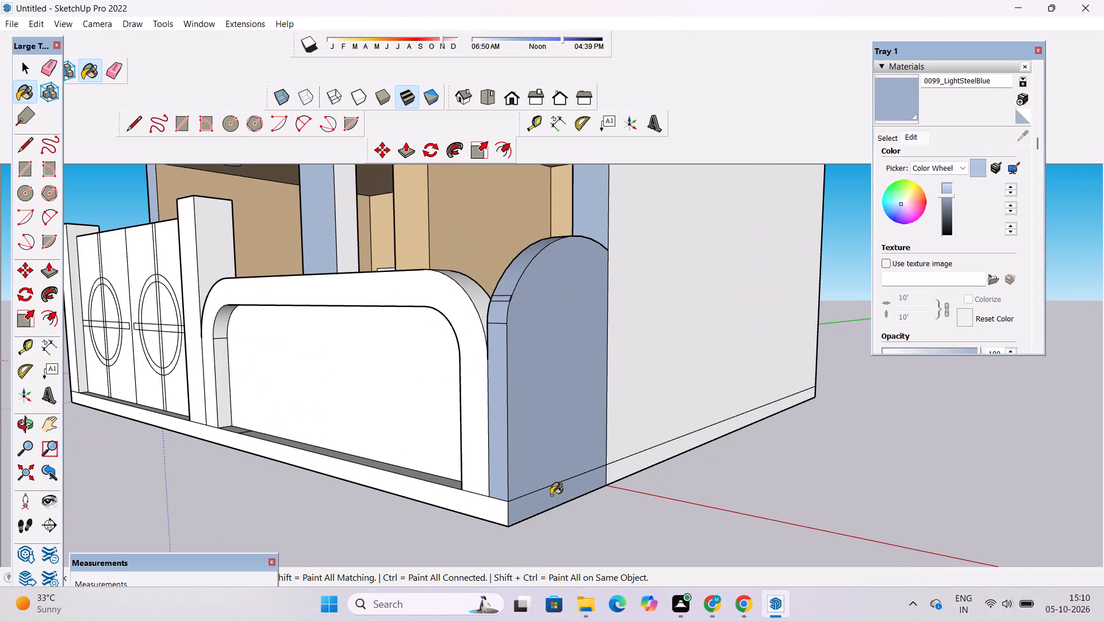
Examine the façade, gate, boundary wall and balconies from several angles for faces that still need painting.
key(o)
scroll(562, 487, down, 6)
drag(362, 507, 563, 527)
scroll(598, 502, down, 2)
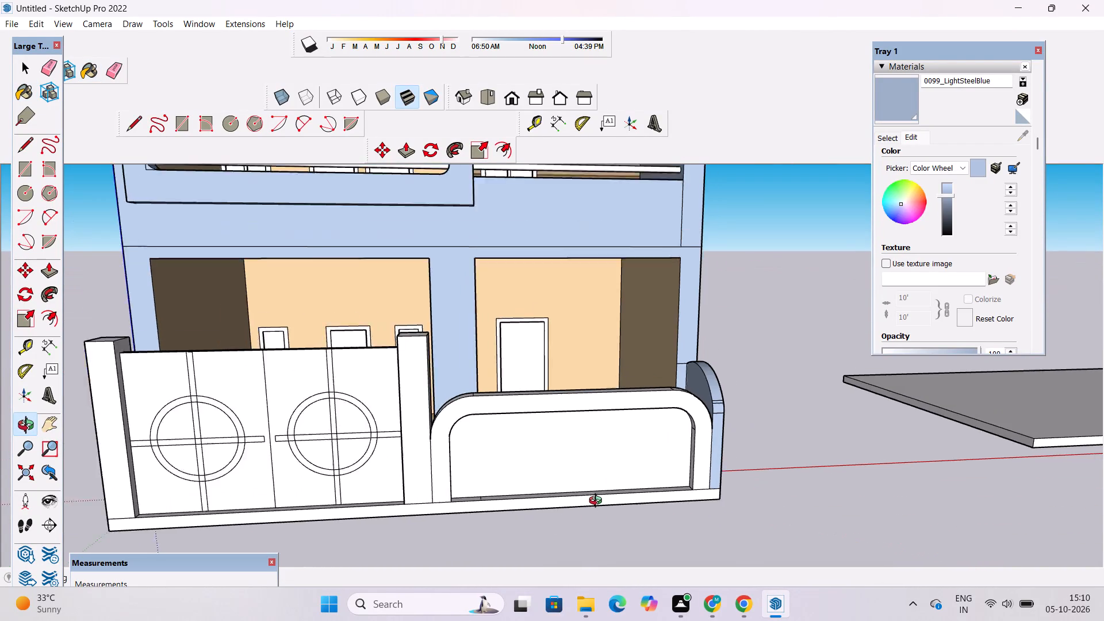
scroll(598, 502, down, 3)
scroll(604, 488, up, 4)
shift+drag(631, 430, 659, 459)
drag(567, 501, 934, 612)
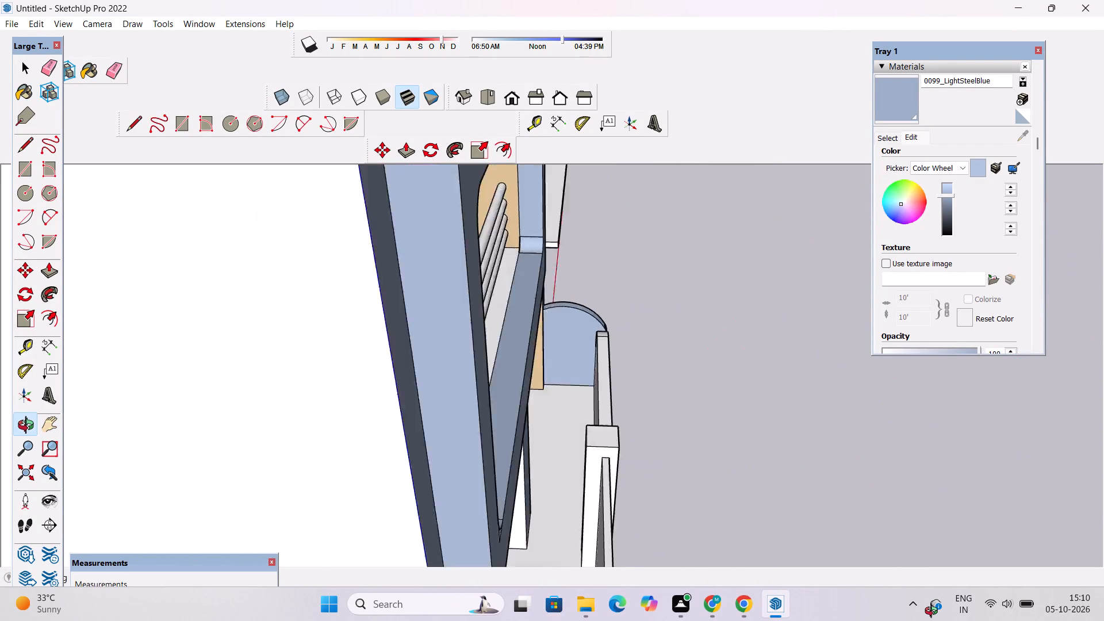
drag(934, 612, 756, 578)
scroll(659, 508, down, 2)
drag(735, 463, 665, 471)
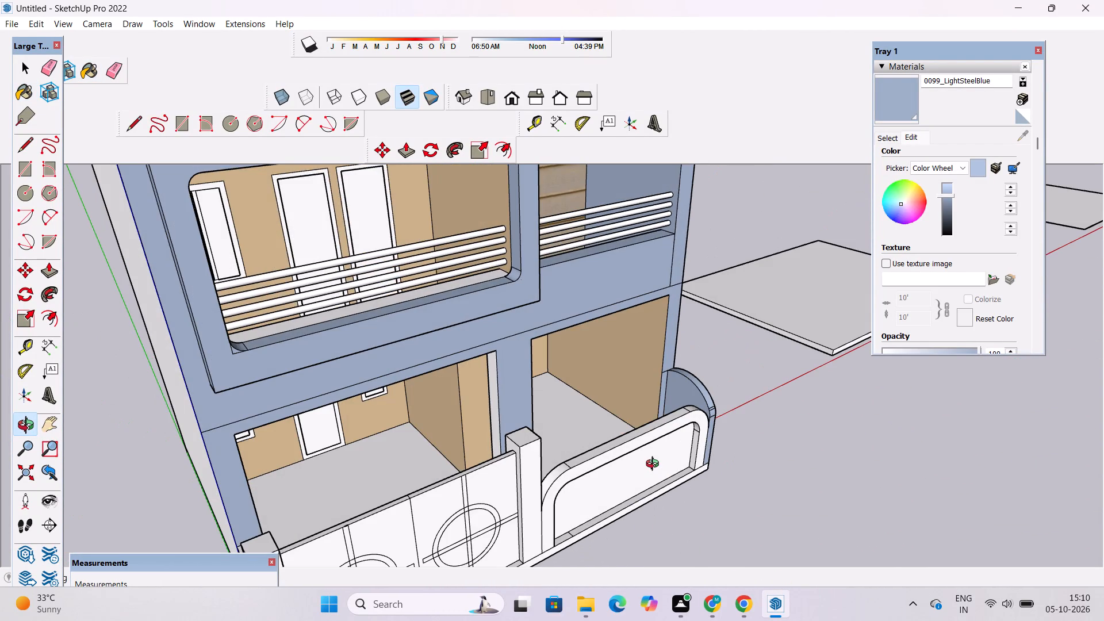
scroll(655, 465, down, 4)
scroll(655, 465, up, 1)
scroll(655, 465, down, 2)
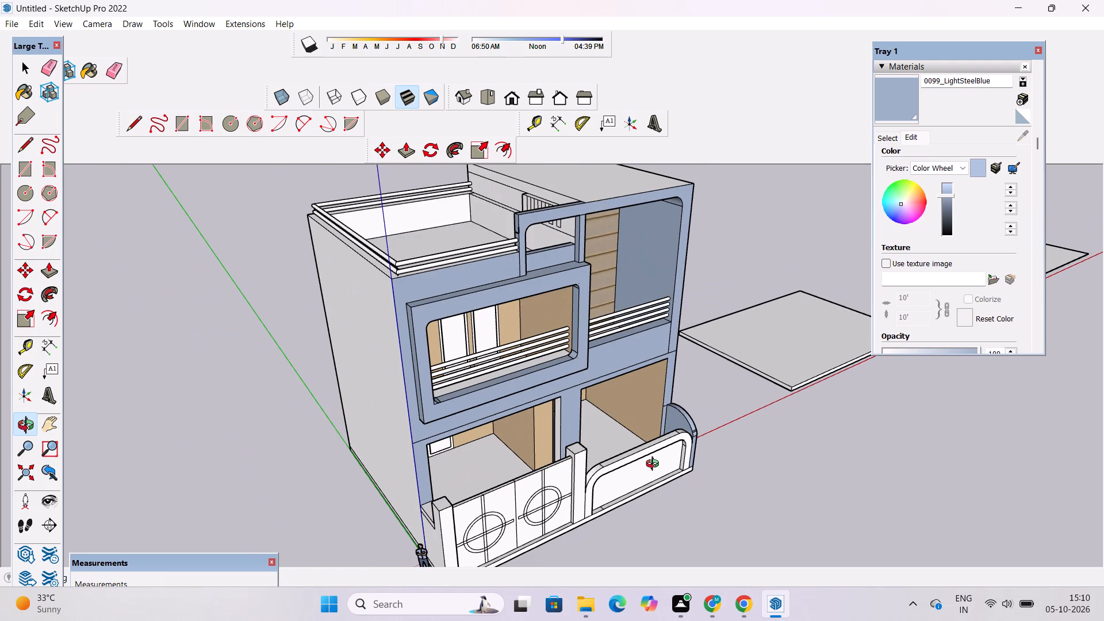
scroll(655, 465, down, 2)
drag(665, 473, 588, 492)
shift+drag(588, 505, 575, 455)
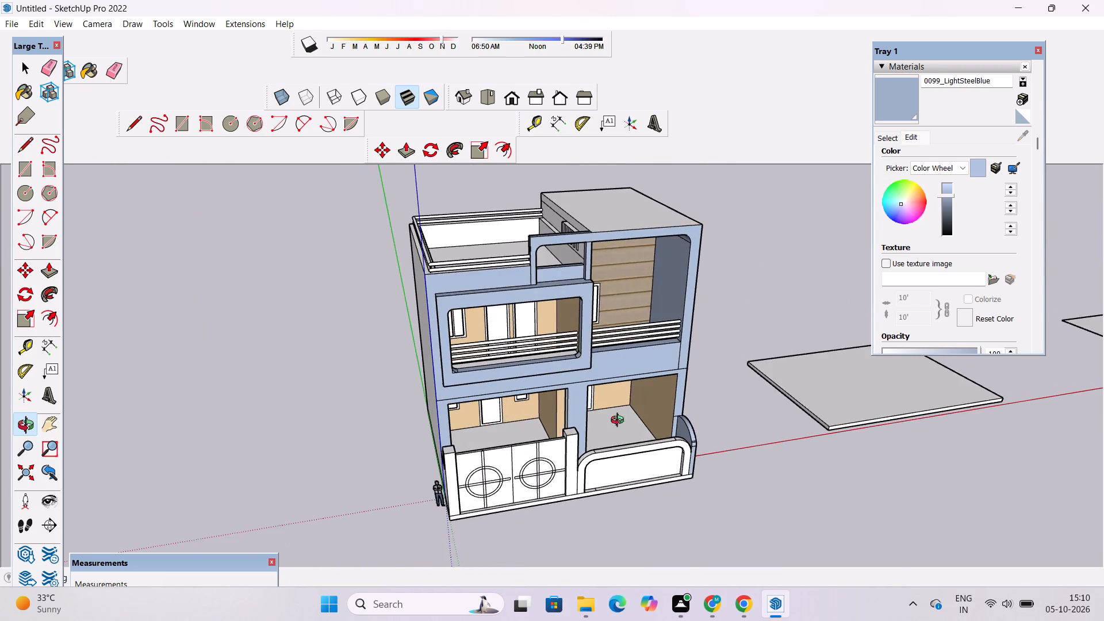
scroll(641, 419, up, 3)
drag(659, 429, 604, 429)
shift+drag(585, 426, 600, 457)
drag(634, 456, 619, 443)
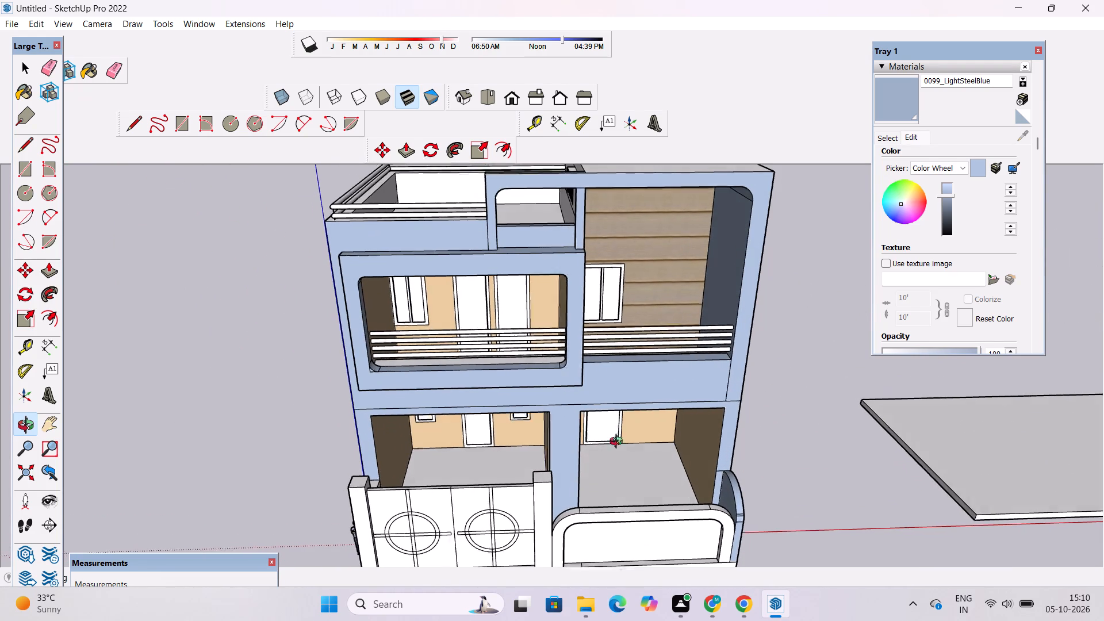
drag(619, 443, 576, 408)
scroll(568, 401, up, 5)
scroll(559, 389, down, 3)
drag(716, 374, 384, 317)
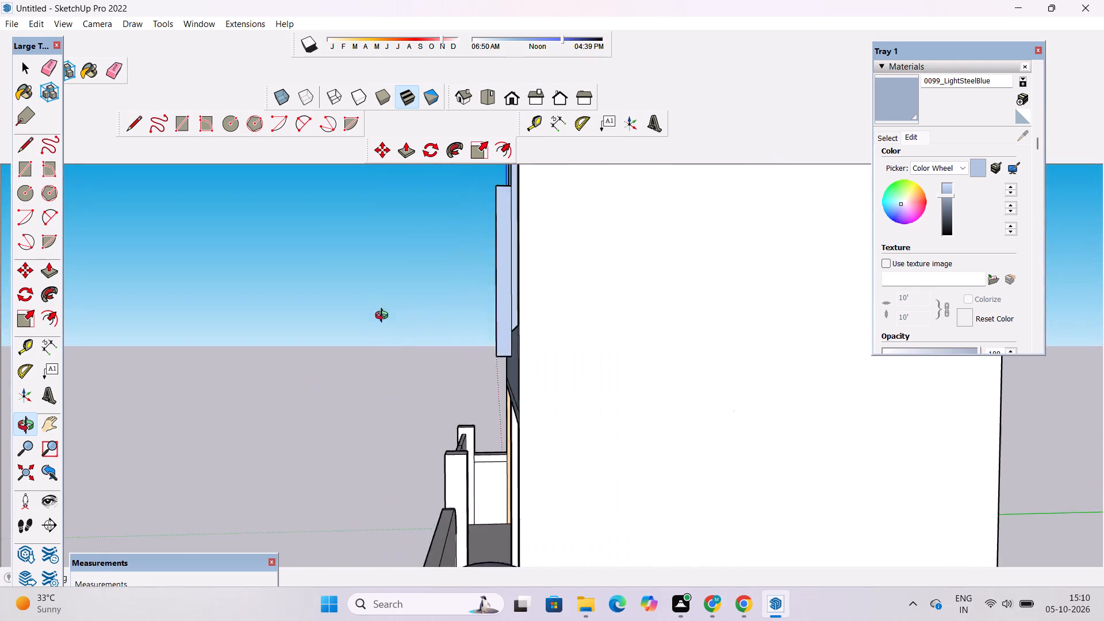
drag(384, 317, 612, 137)
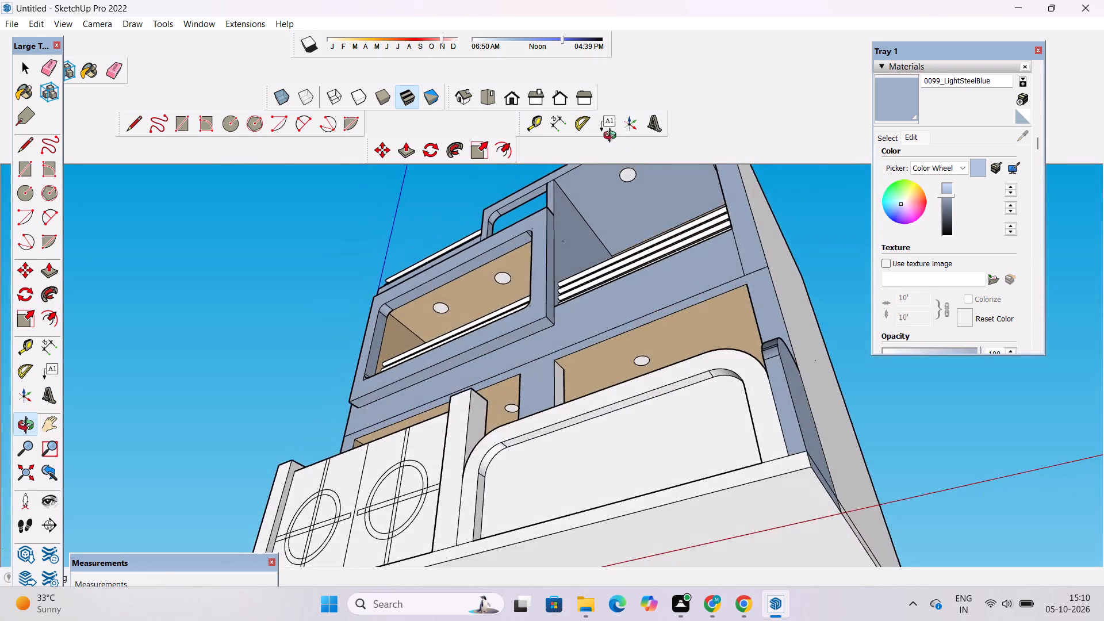
drag(612, 137, 633, 545)
Paint the top and inner faces of the low wall behind the left balcony railing with 0099_LightSteelBlue.
scroll(398, 233, up, 3)
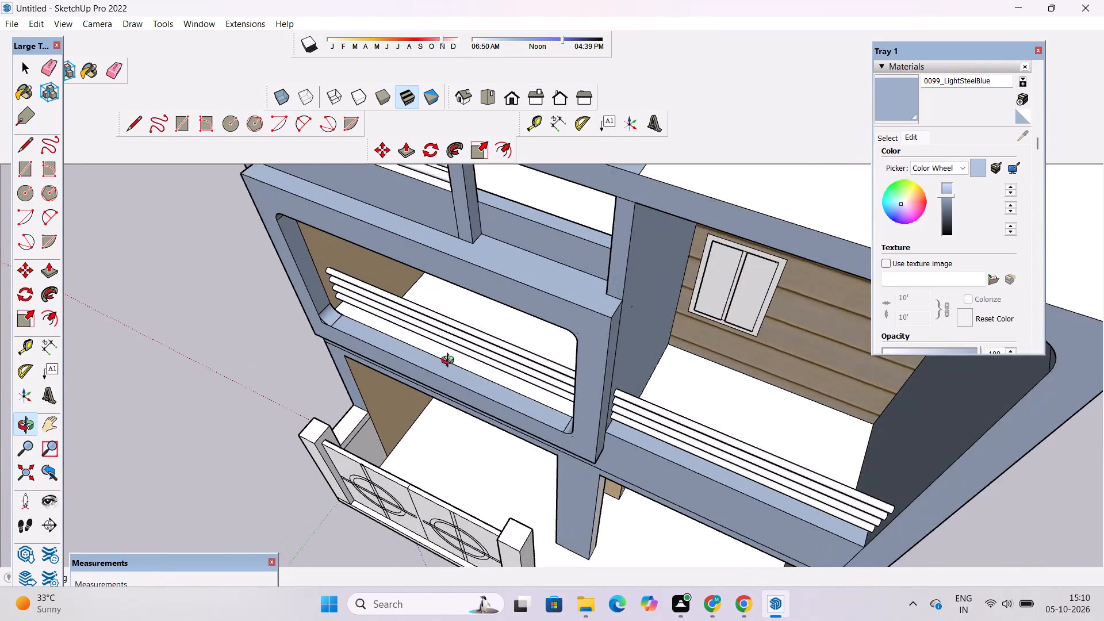
scroll(440, 369, up, 5)
drag(436, 371, 737, 344)
scroll(603, 331, up, 11)
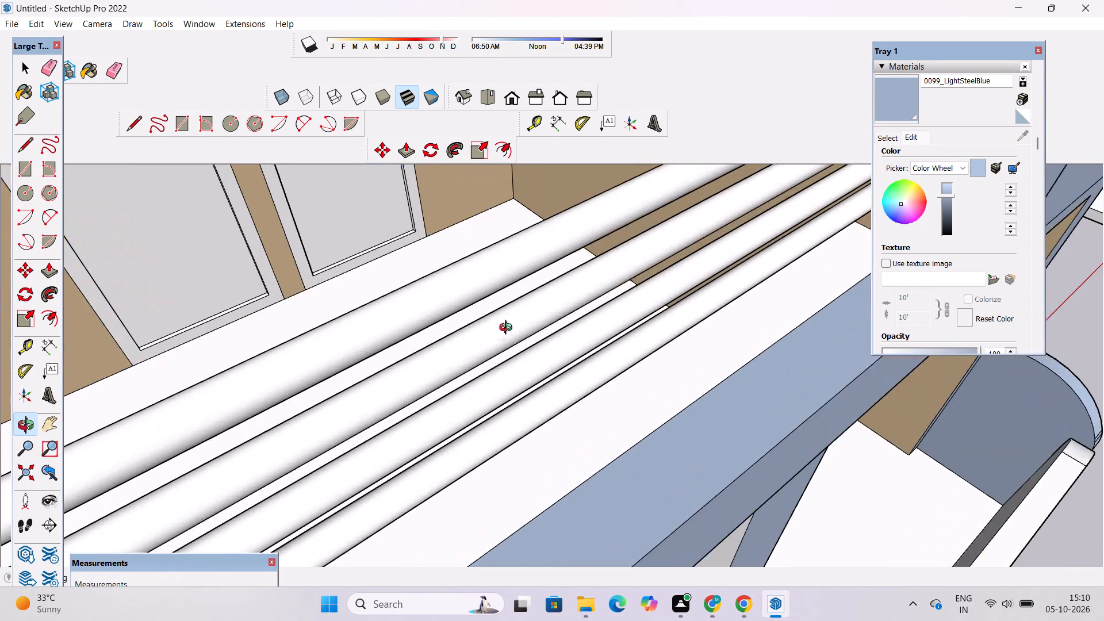
drag(428, 356, 669, 355)
click(881, 101)
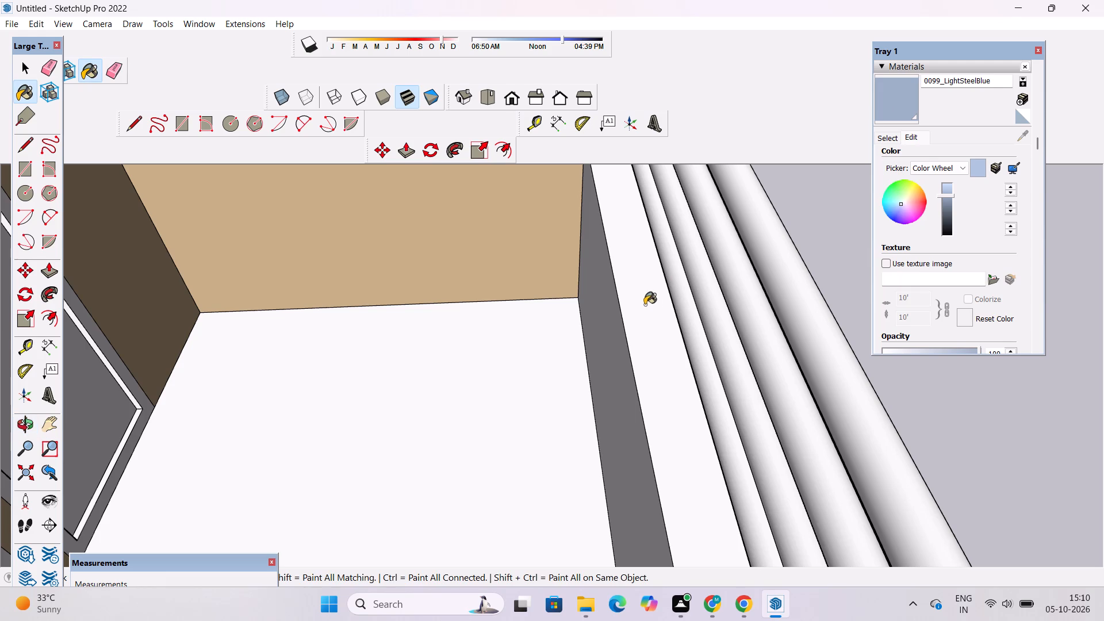
drag(645, 308, 634, 312)
click(608, 321)
Review the painted ledges beneath both balcony railings and the complete front façade.
key(o)
drag(747, 404, 367, 321)
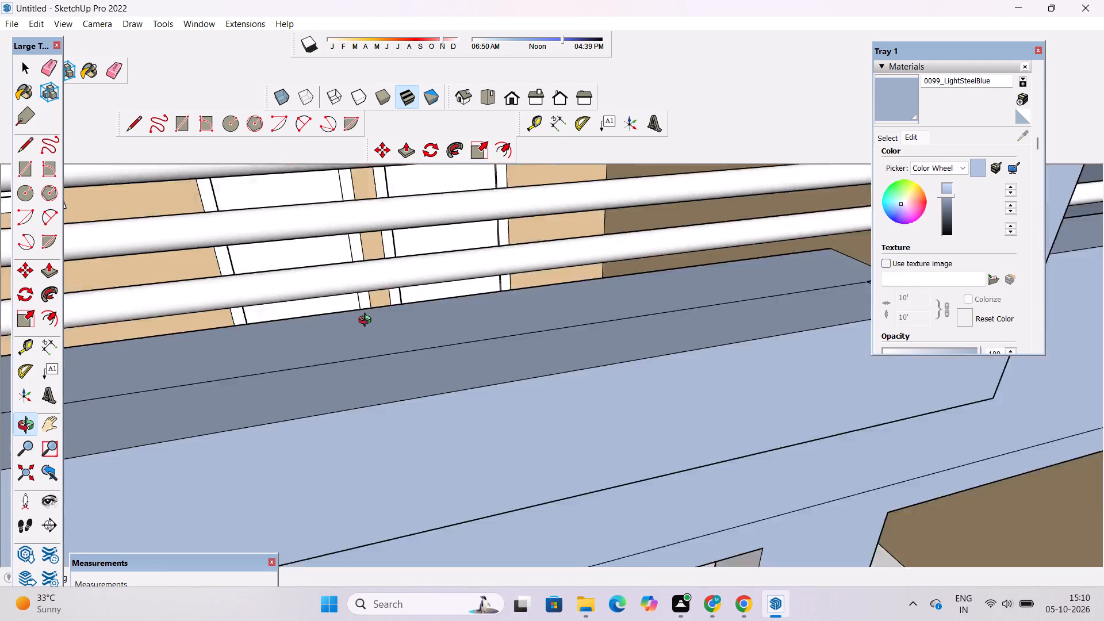
drag(367, 321, 370, 323)
scroll(370, 313, down, 10)
drag(806, 331, 791, 328)
shift+drag(776, 323, 591, 341)
drag(600, 390, 638, 490)
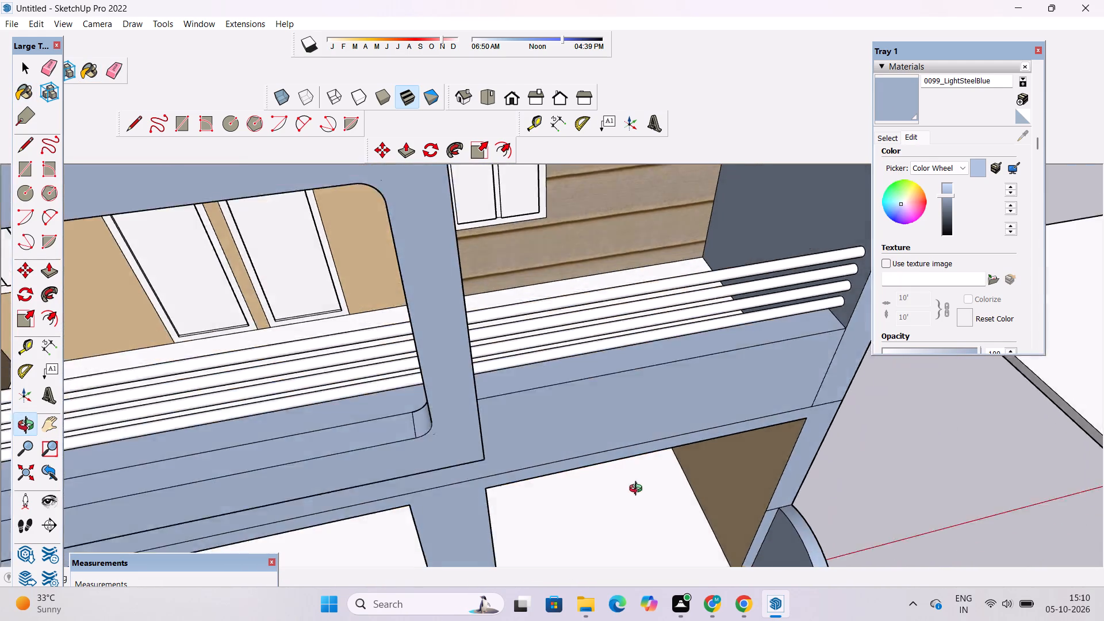
drag(638, 490, 636, 348)
scroll(619, 307, down, 5)
drag(723, 318, 627, 332)
shift+drag(622, 331, 762, 386)
scroll(402, 313, down, 6)
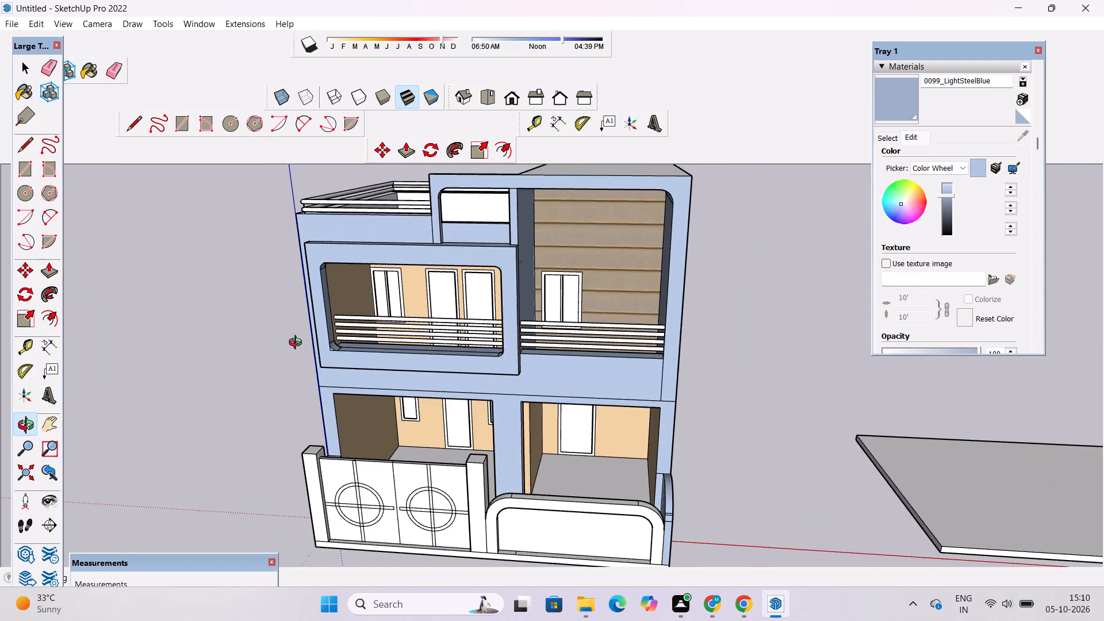
Examine the whole house exterior, rooftop railing and front façade from several angles for faces that still lack colour.
scroll(297, 339, down, 5)
drag(268, 340, 784, 390)
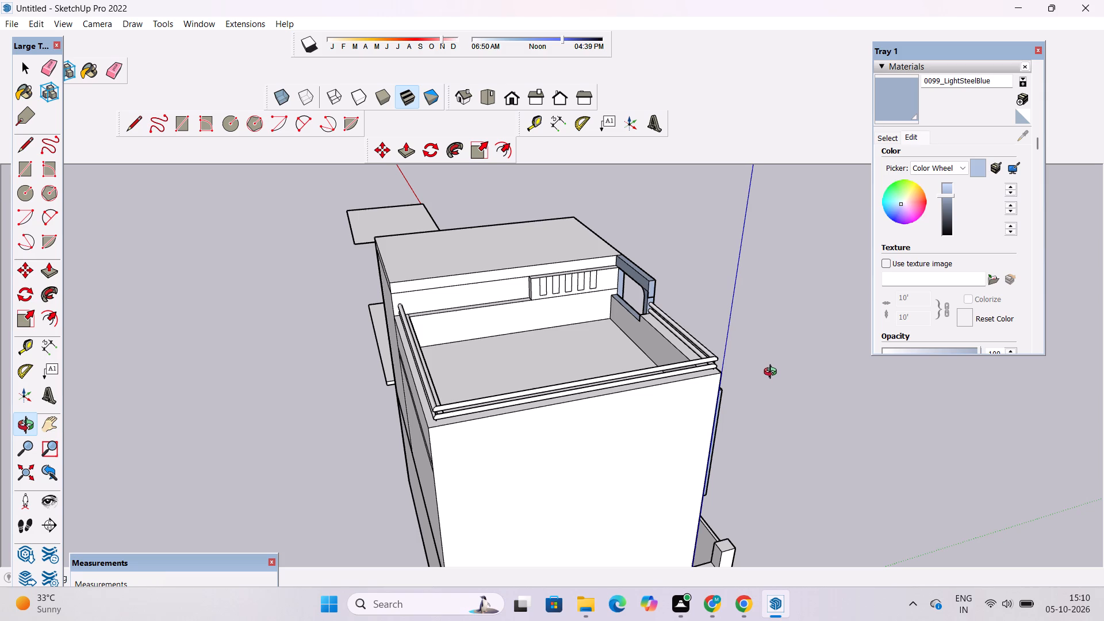
scroll(769, 371, up, 4)
drag(793, 382, 422, 343)
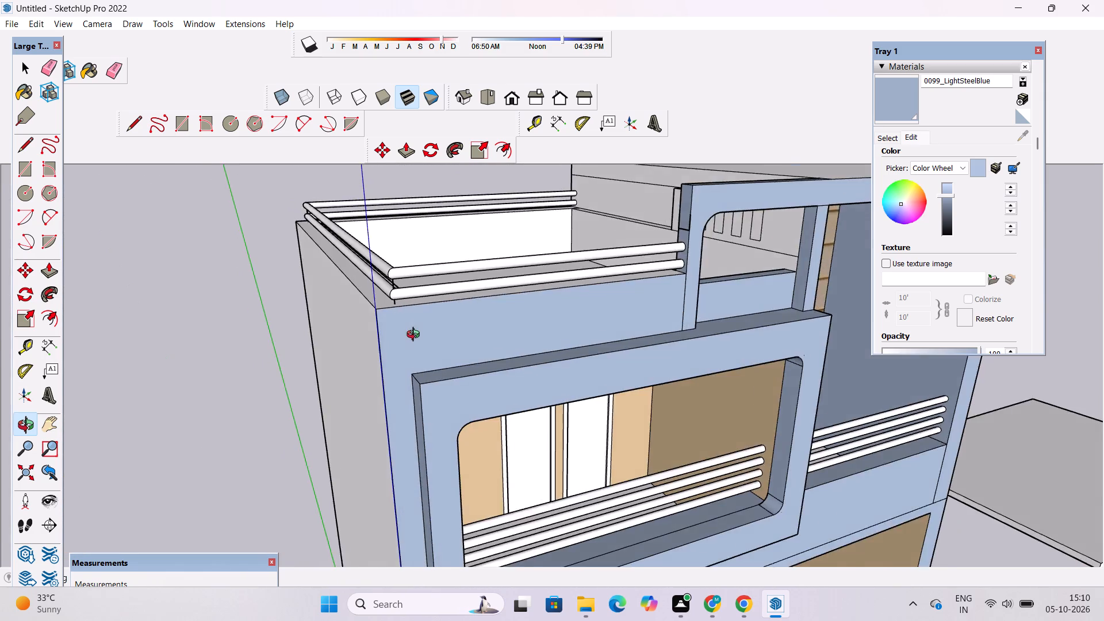
scroll(416, 336, down, 5)
drag(611, 346, 535, 354)
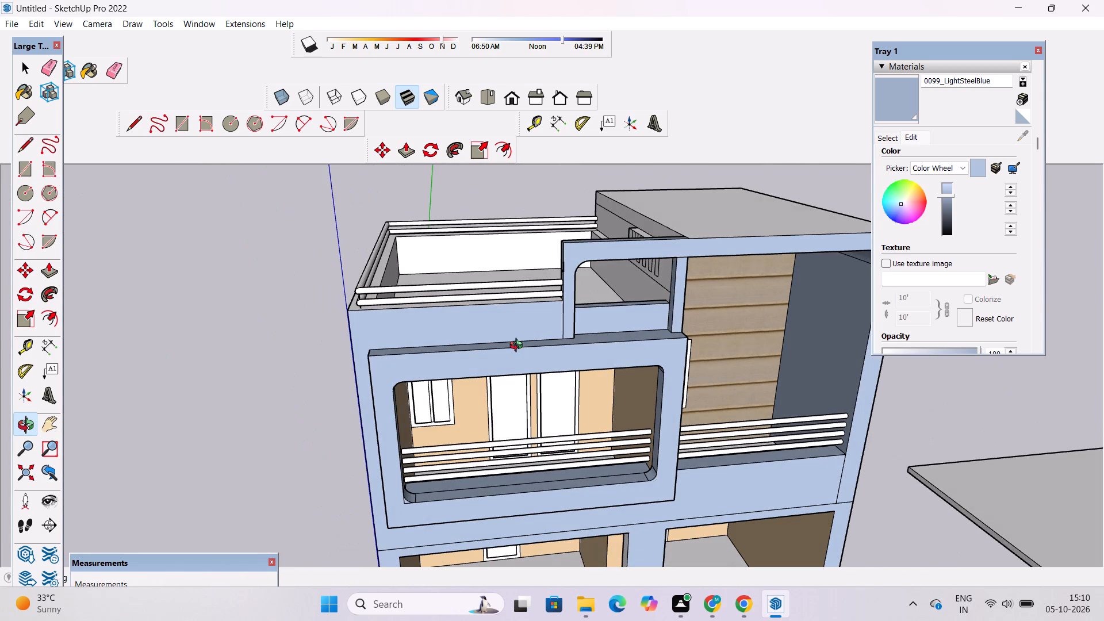
scroll(494, 340, down, 7)
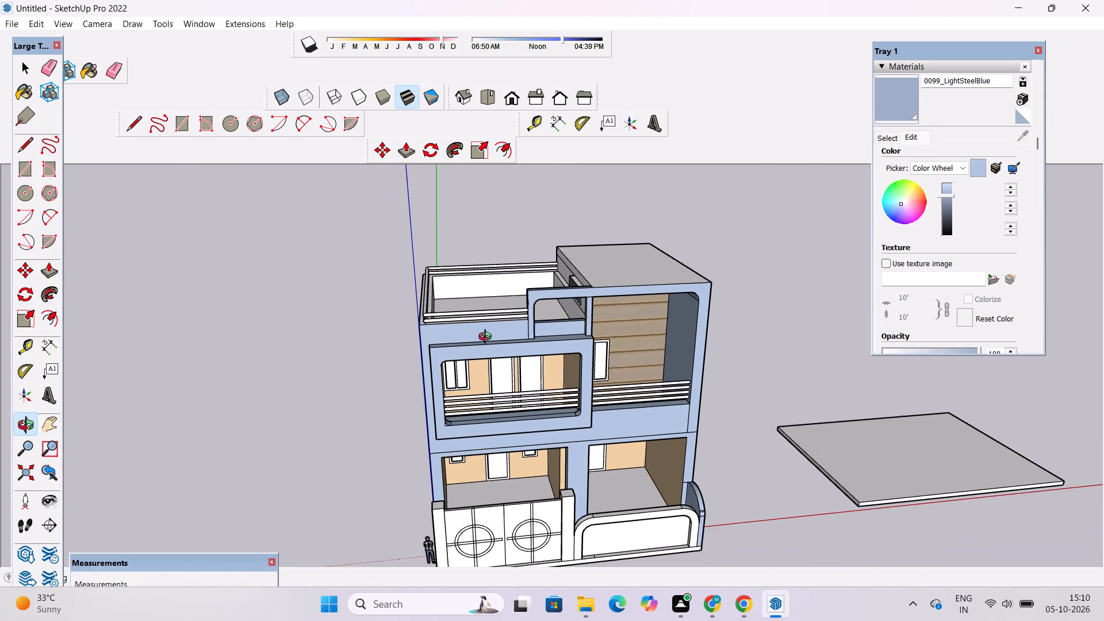
scroll(489, 356, down, 4)
shift+click(529, 353)
scroll(530, 344, down, 2)
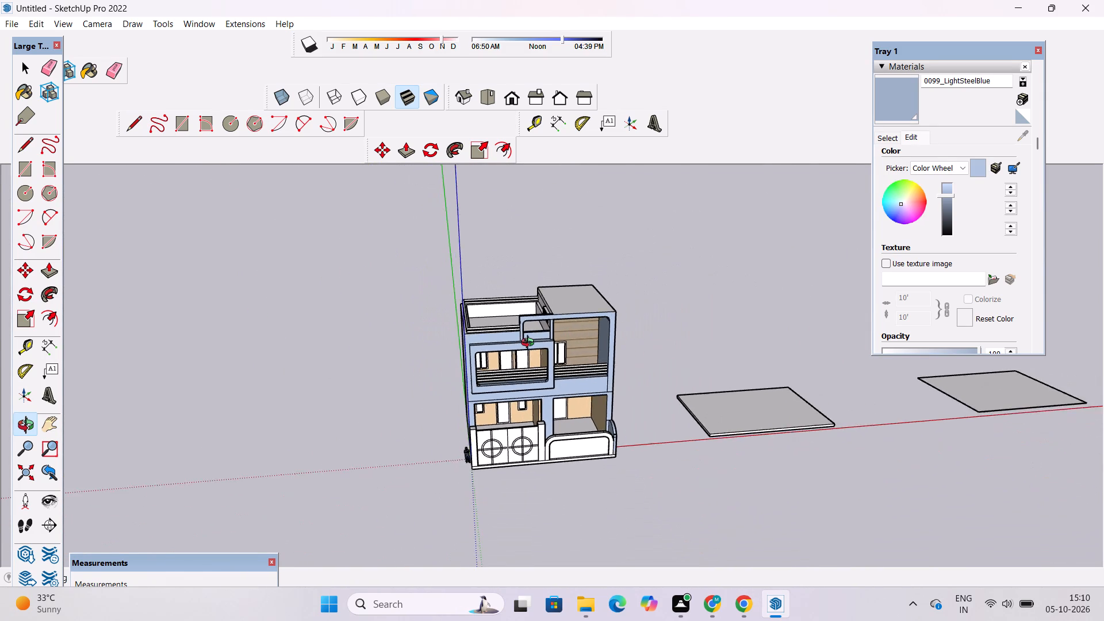
scroll(530, 344, down, 1)
shift+drag(630, 311, 609, 341)
drag(598, 426, 572, 374)
scroll(573, 392, up, 4)
shift+drag(575, 396, 578, 369)
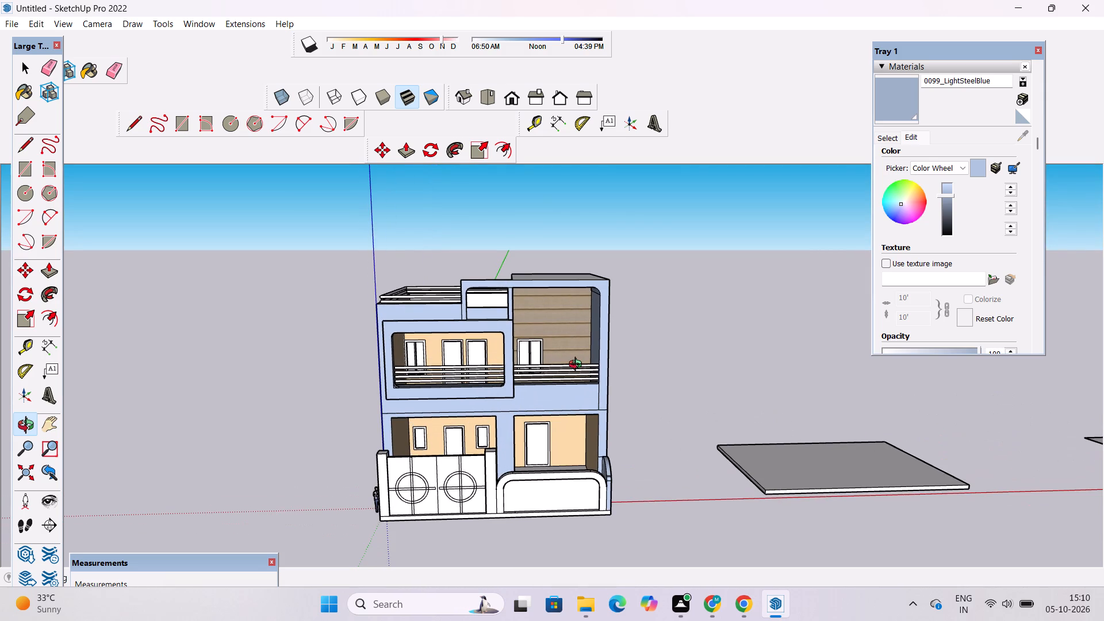
scroll(574, 365, down, 2)
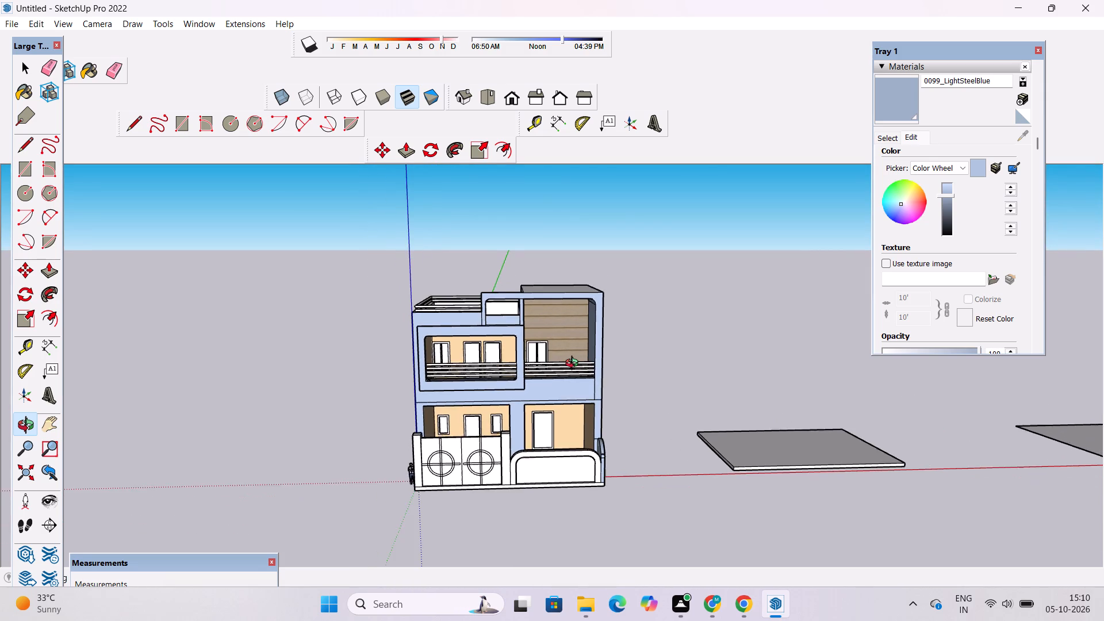
scroll(574, 365, down, 3)
scroll(574, 365, up, 6)
shift+drag(592, 365, 573, 376)
drag(578, 405, 445, 409)
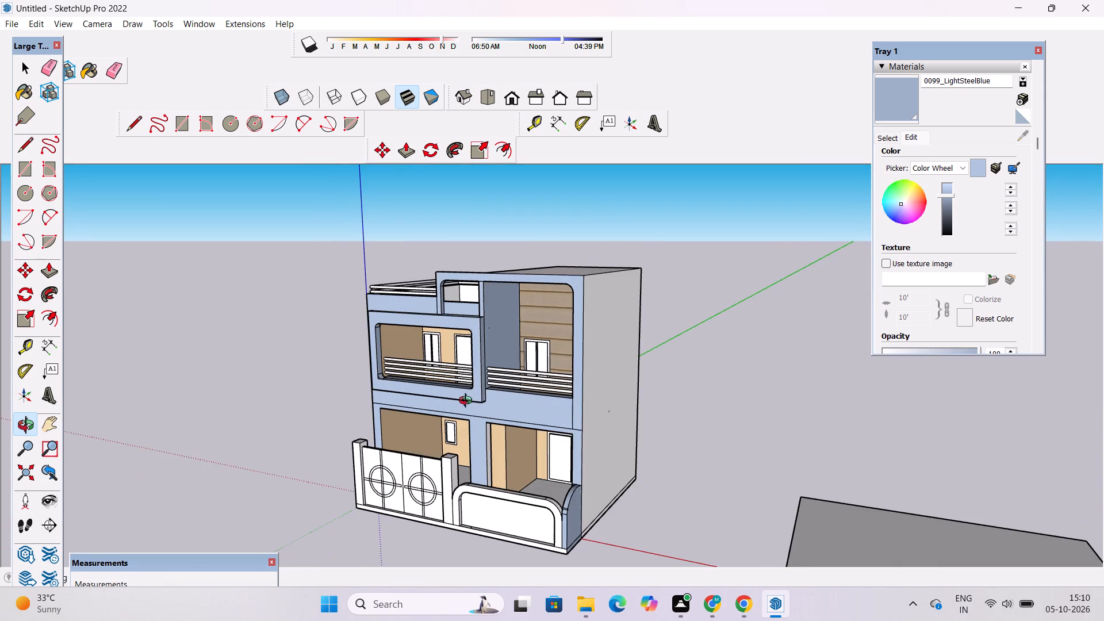
shift+drag(470, 402, 473, 374)
scroll(535, 447, down, 2)
shift+drag(510, 452, 516, 370)
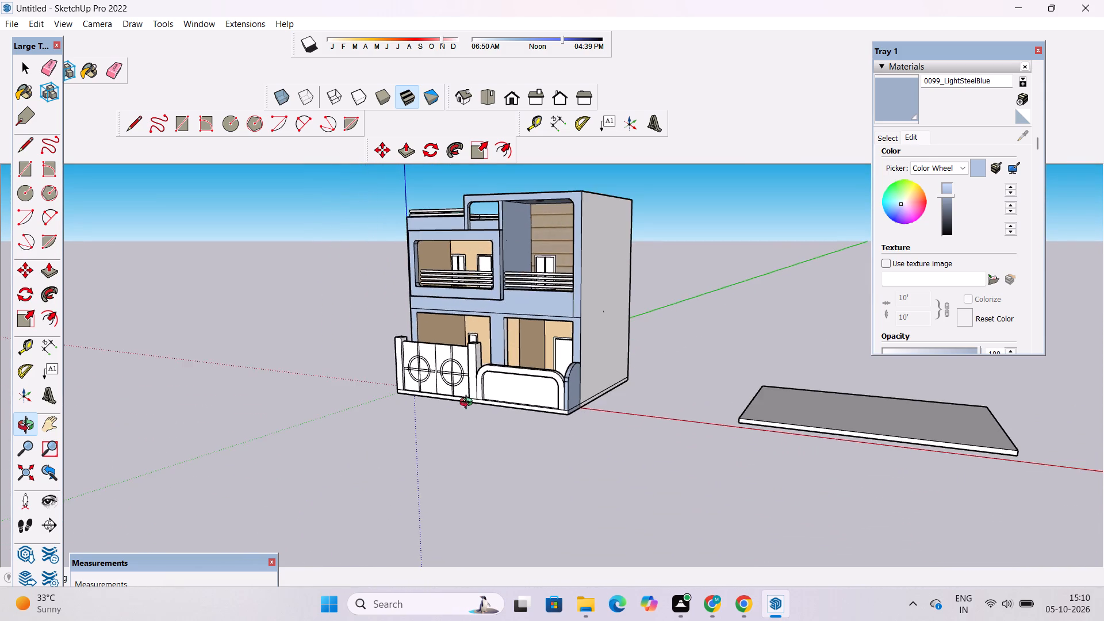
Examine the gate, its posts and the rounded boundary wall up close from the front.
drag(469, 404, 571, 326)
scroll(484, 365, up, 8)
shift+drag(477, 365, 530, 364)
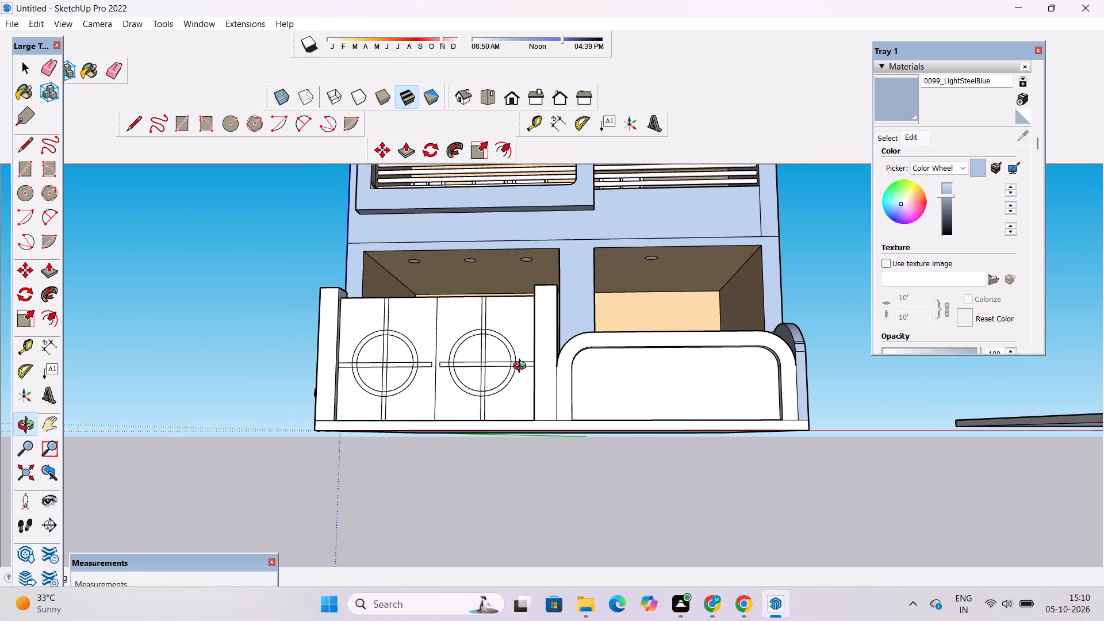
scroll(522, 368, up, 2)
drag(522, 368, 521, 394)
scroll(521, 394, up, 3)
shift+drag(520, 394, 539, 387)
drag(539, 387, 540, 408)
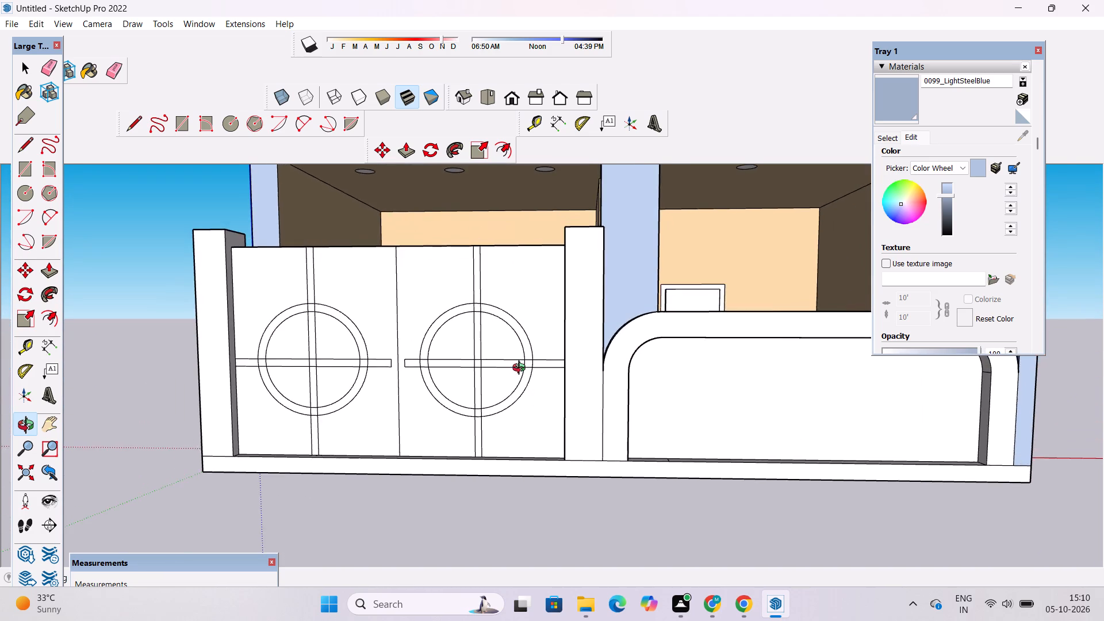
scroll(522, 369, up, 2)
shift+drag(522, 369, 523, 405)
scroll(523, 392, down, 6)
drag(522, 392, 538, 427)
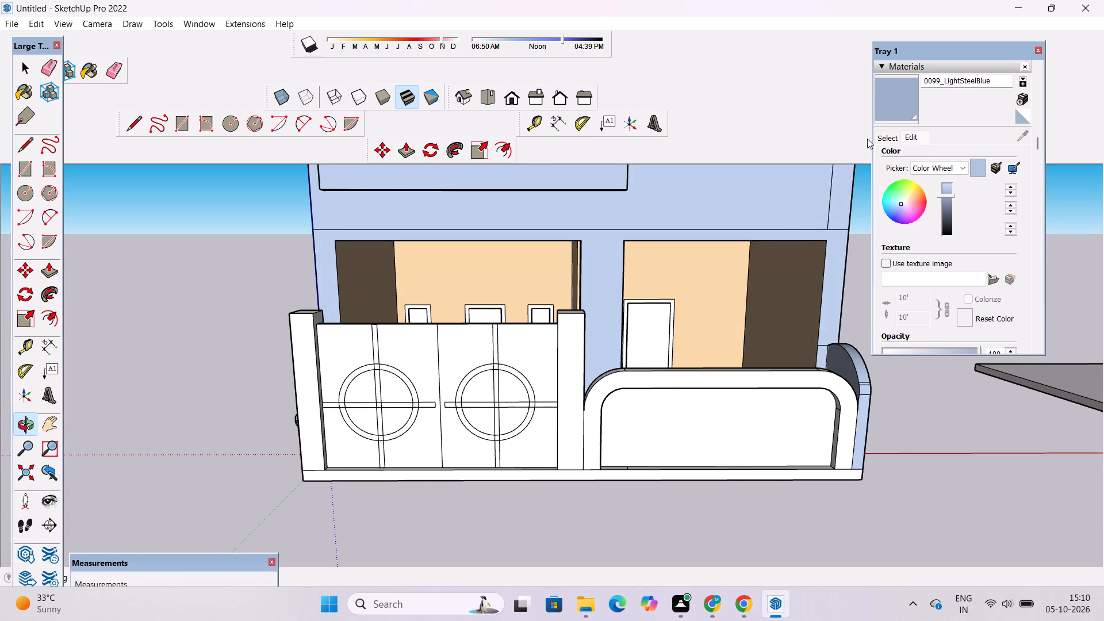
Paint the side face of the central ground-floor column, facing the right-hand opening, with 0099_LightSteelBlue.
scroll(596, 355, down, 5)
shift+drag(637, 338, 506, 412)
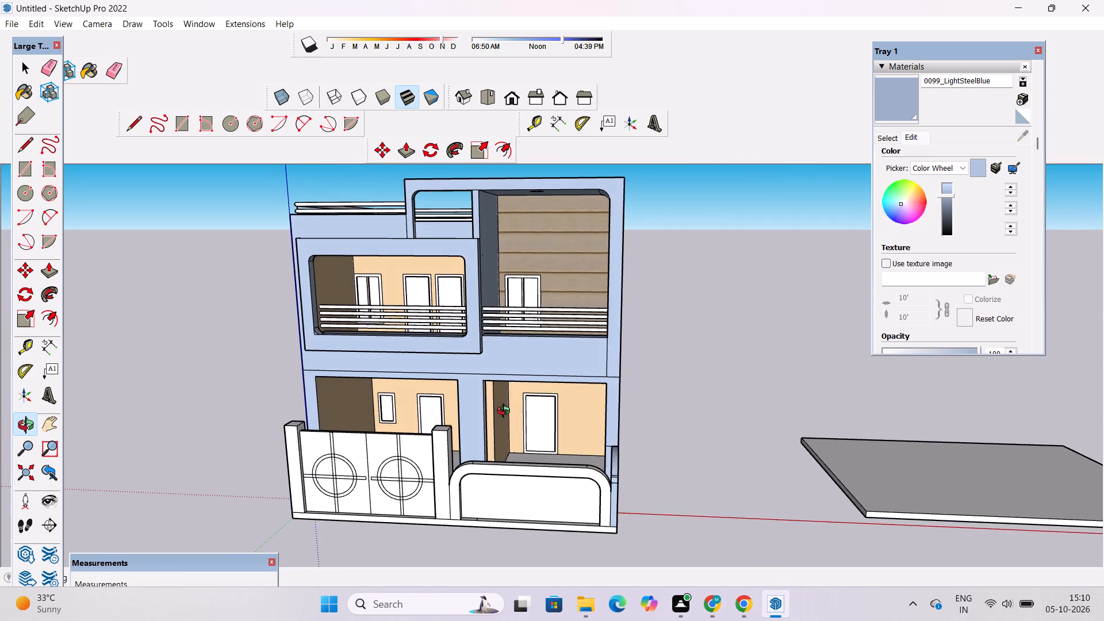
shift+drag(506, 412, 543, 217)
drag(544, 236, 418, 494)
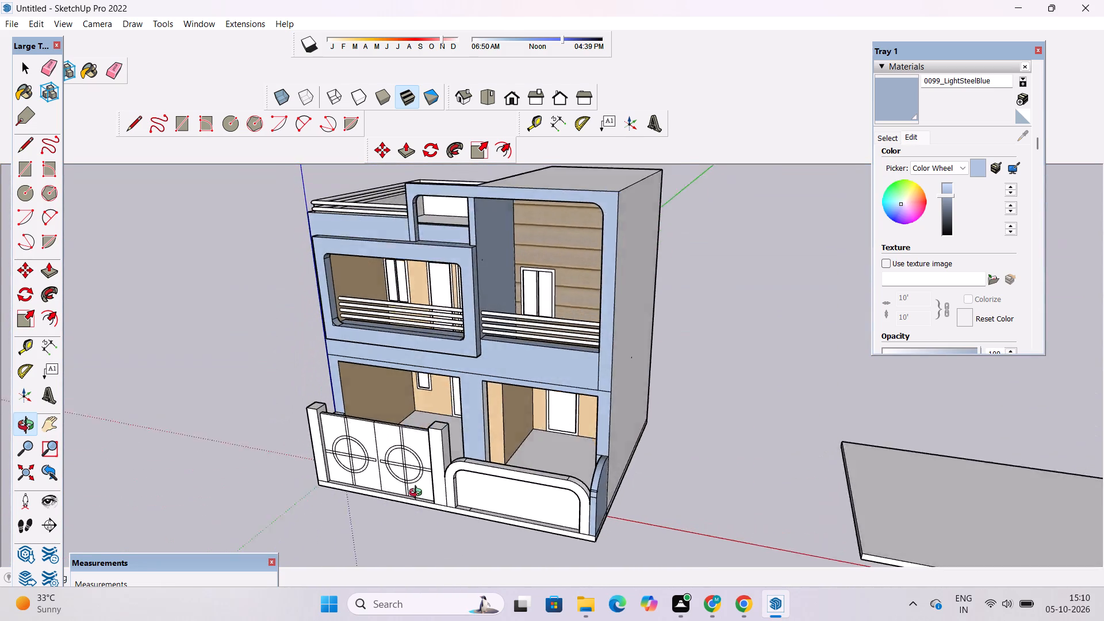
drag(418, 494, 395, 500)
click(893, 108)
scroll(516, 394, up, 5)
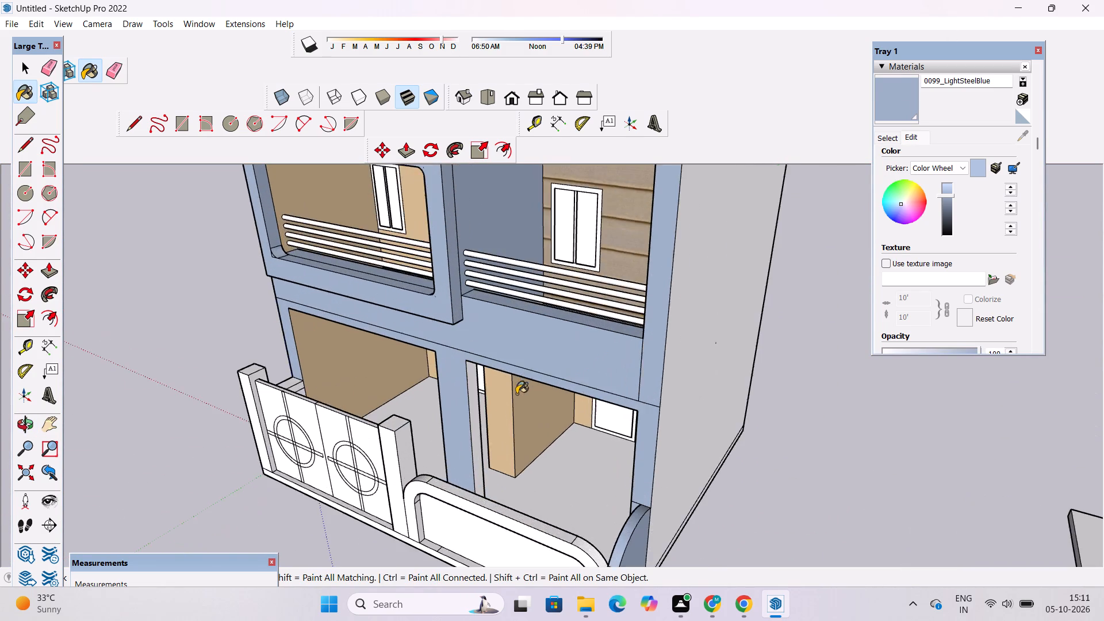
scroll(443, 436, up, 9)
click(505, 363)
right_click(505, 363)
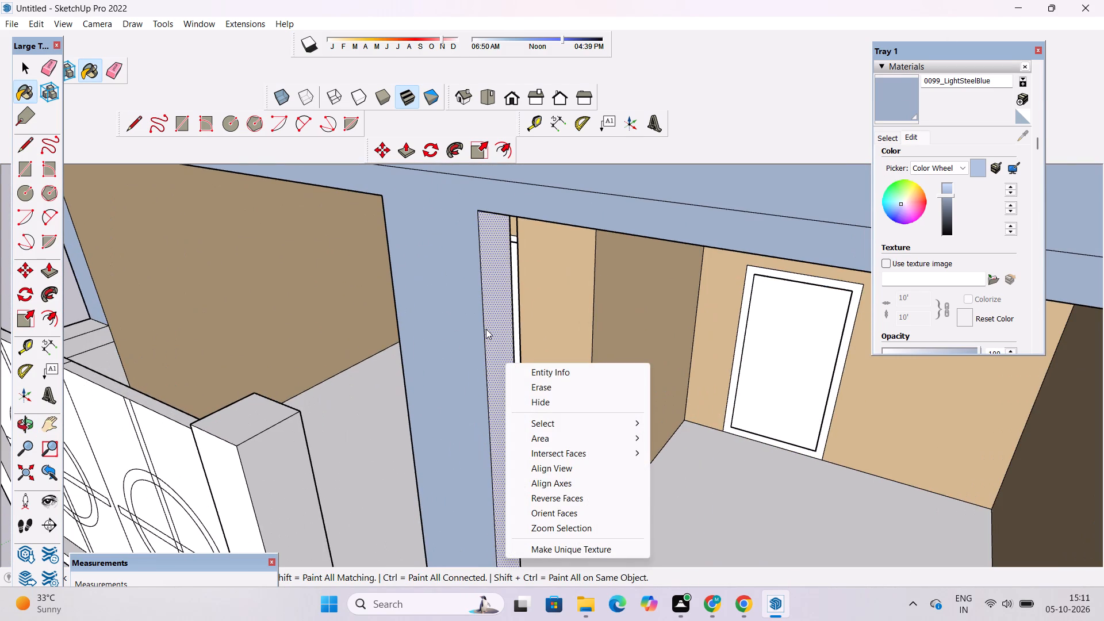
key(space)
click(894, 102)
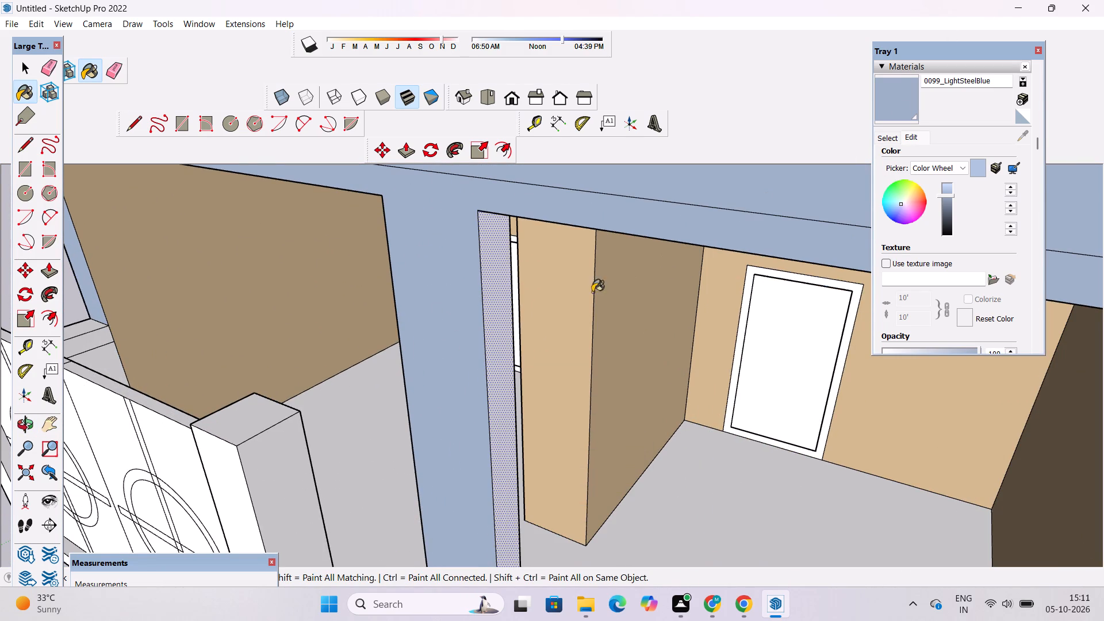
click(489, 291)
Paint the remaining rear and gate-side faces of the central ground-floor column with 0099_LightSteelBlue.
key(o)
drag(408, 337, 553, 342)
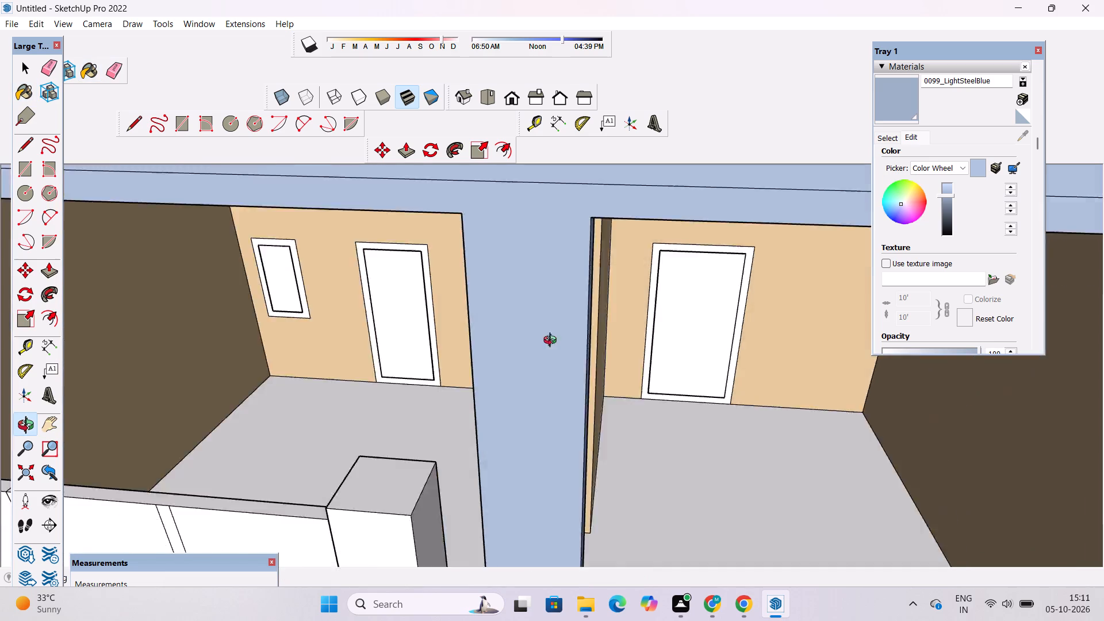
drag(553, 342, 808, 275)
scroll(593, 321, up, 3)
drag(538, 333, 566, 333)
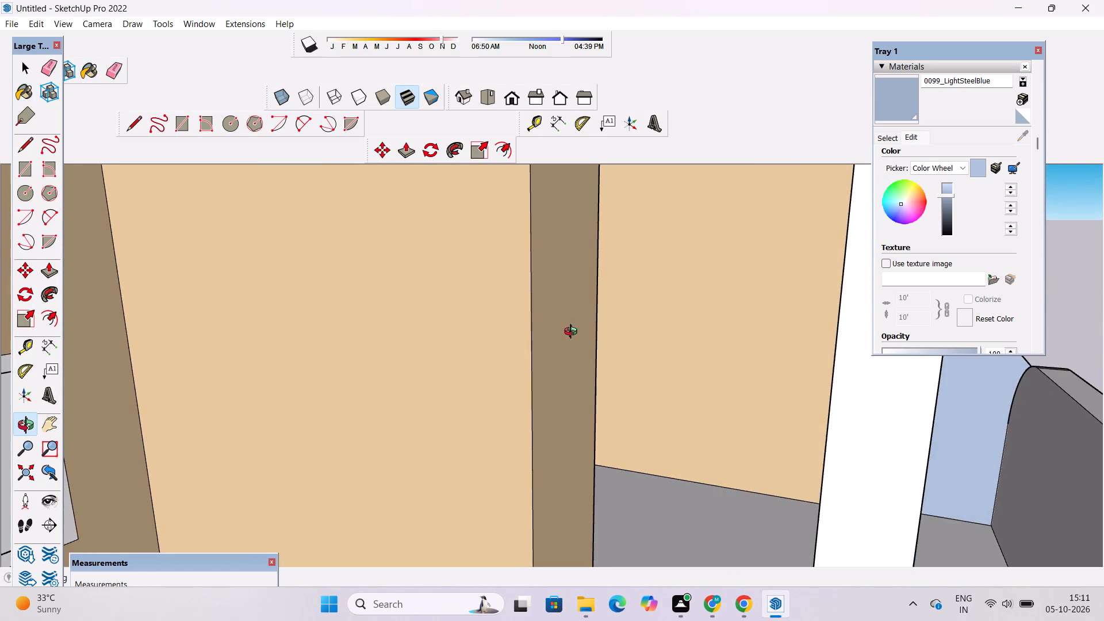
drag(645, 313, 669, 332)
shift+drag(725, 370, 624, 345)
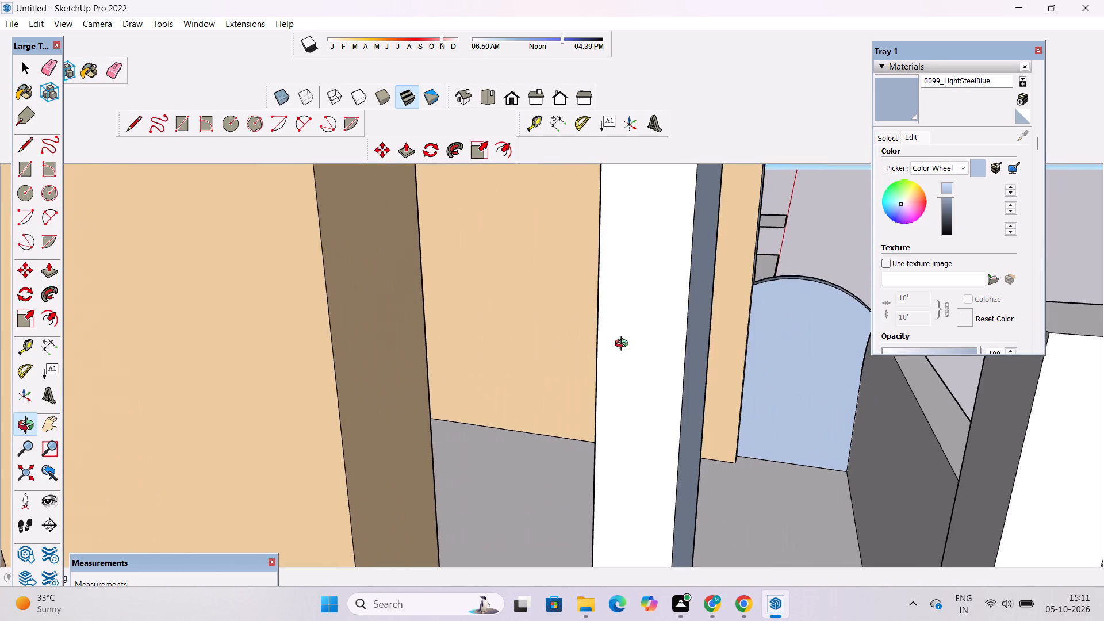
shift+drag(624, 345, 758, 358)
drag(891, 110, 870, 121)
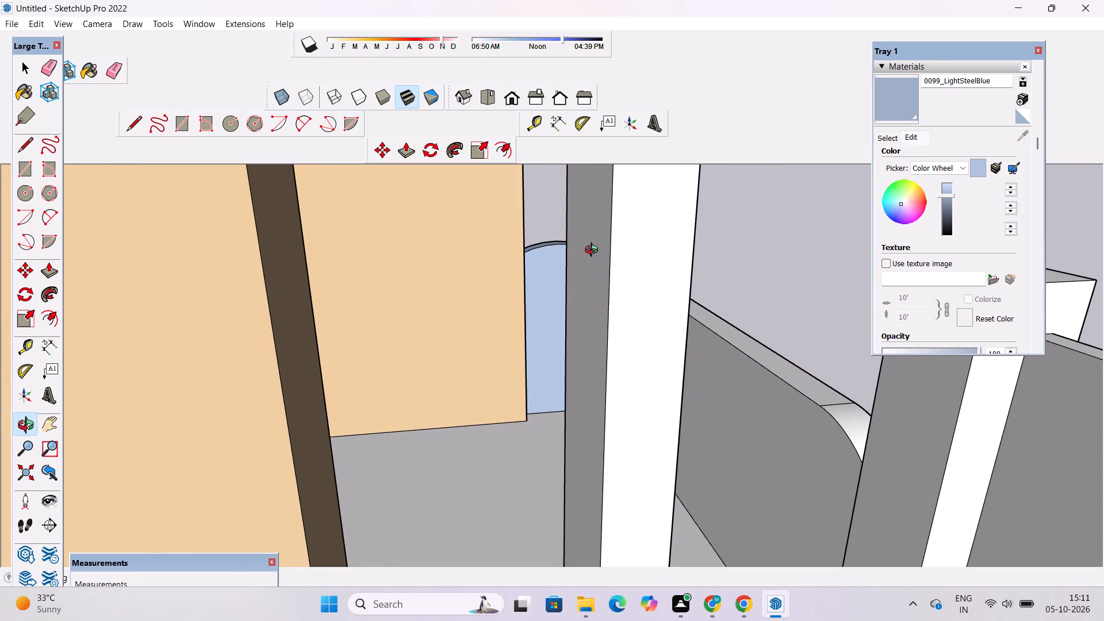
click(902, 98)
click(592, 221)
click(643, 224)
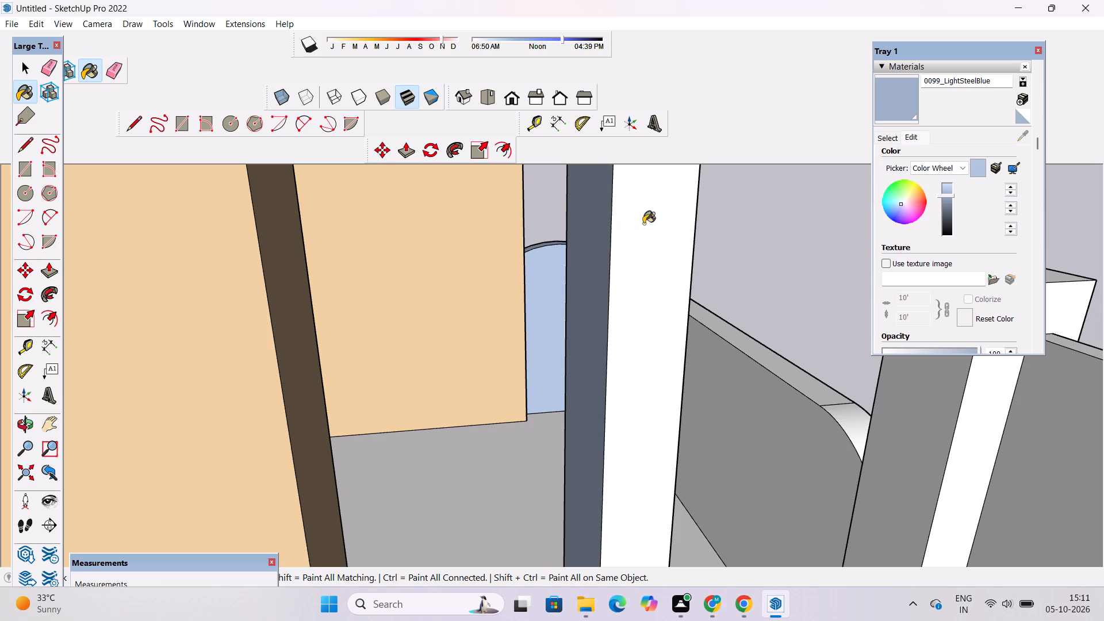
Paint the outer gate post's side and inner faces and the adjoining low side wall's top and outer faces with 0099_LightSteelBlue.
key(o)
scroll(630, 229, down, 6)
drag(796, 377, 619, 359)
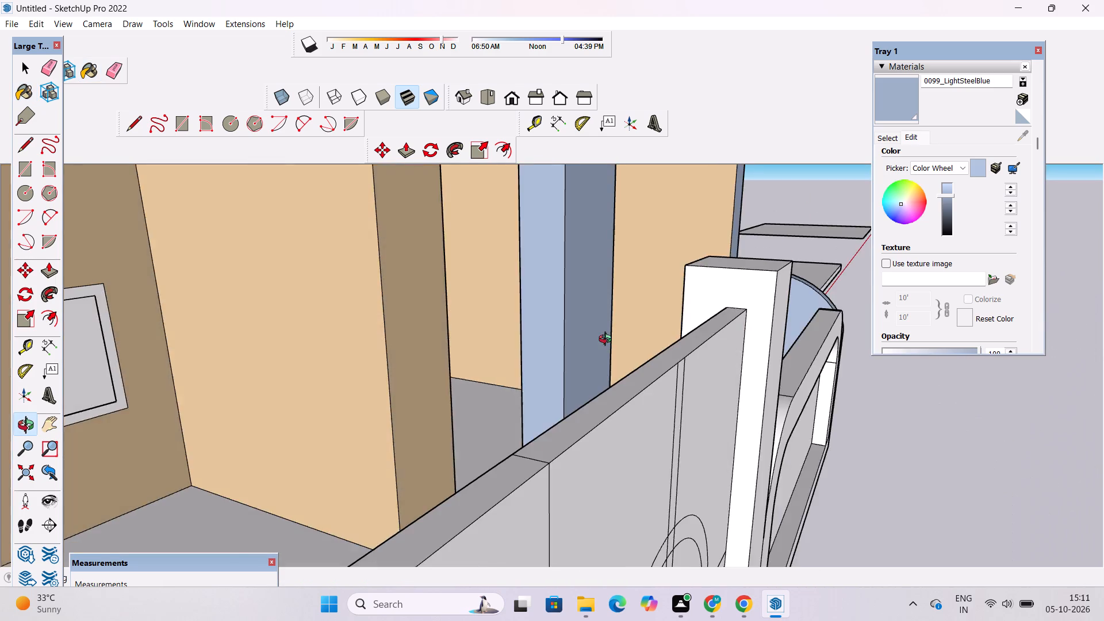
scroll(608, 340, down, 6)
drag(746, 368, 615, 383)
shift+drag(600, 382, 787, 271)
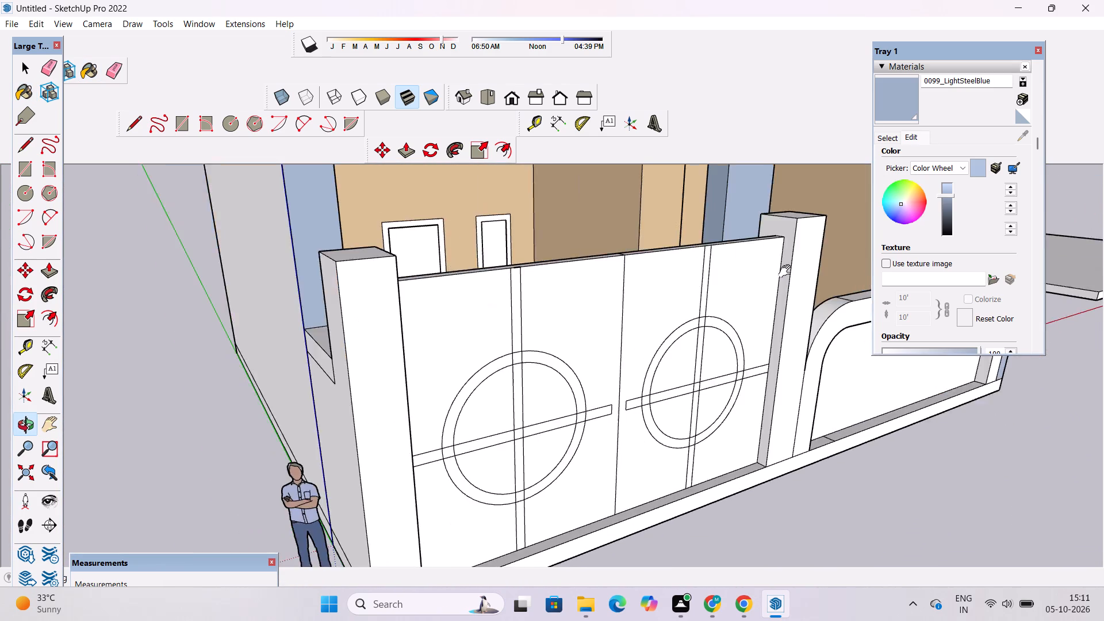
drag(772, 307, 731, 342)
drag(743, 384, 826, 398)
drag(413, 443, 695, 412)
shift+drag(695, 410, 658, 410)
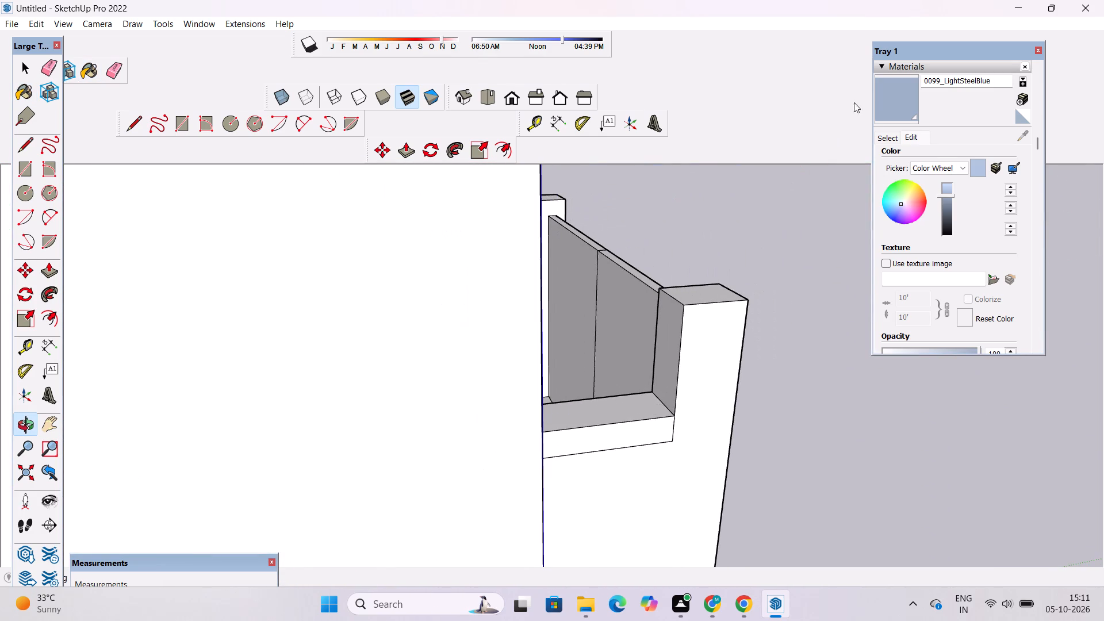
click(895, 94)
scroll(696, 343, up, 5)
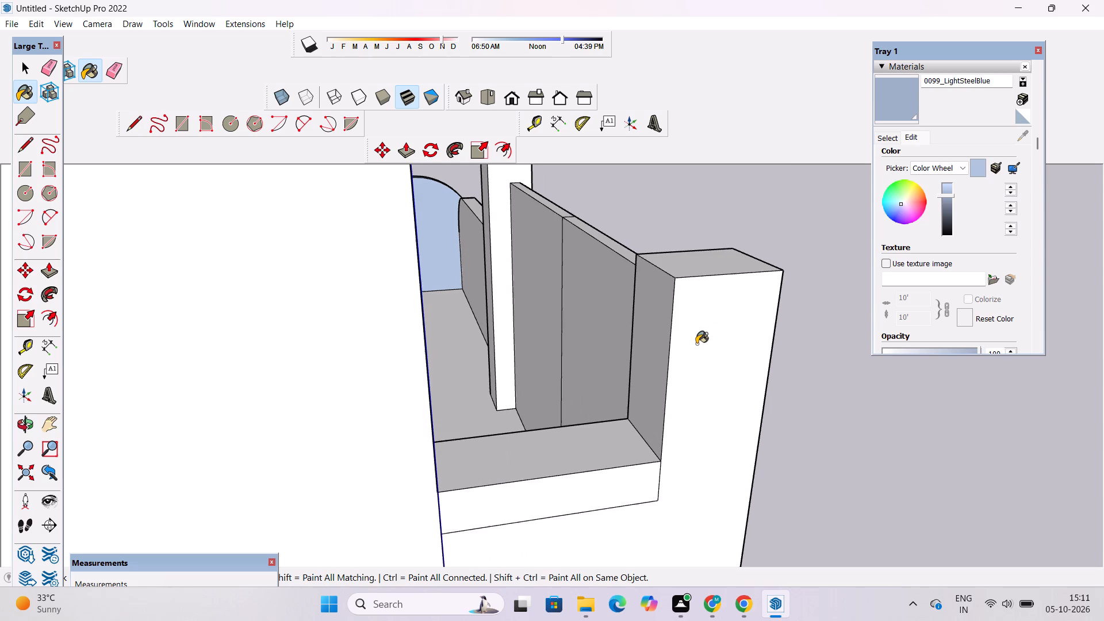
click(698, 342)
click(655, 325)
click(607, 444)
click(605, 482)
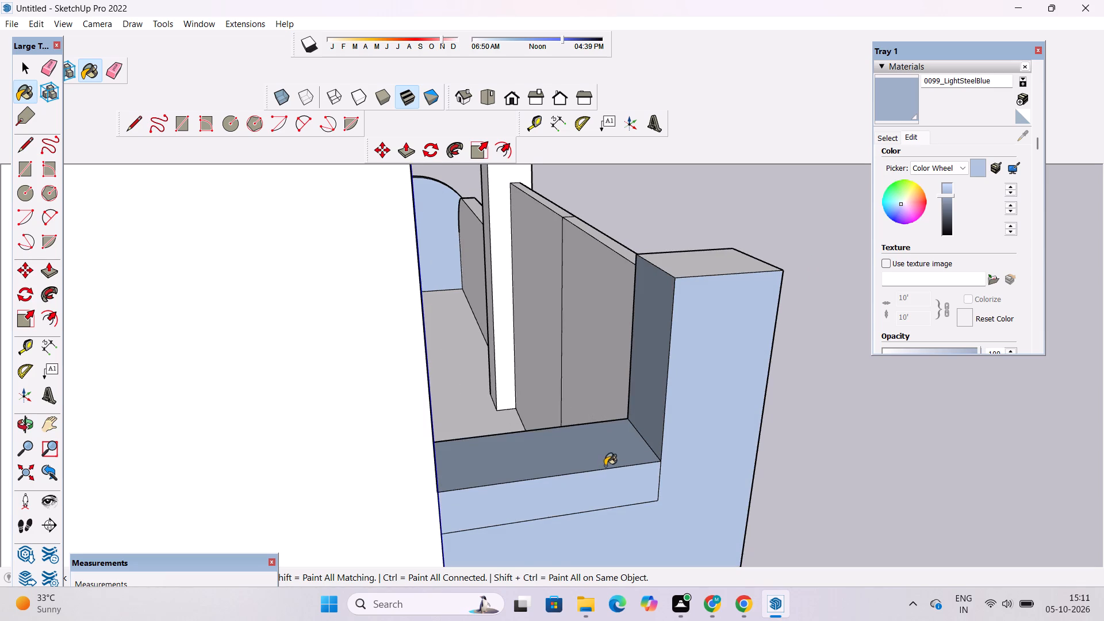
Brighten the 0099_LightSteelBlue material to a lighter blue.
key(o)
drag(841, 457, 360, 446)
scroll(406, 385, down, 5)
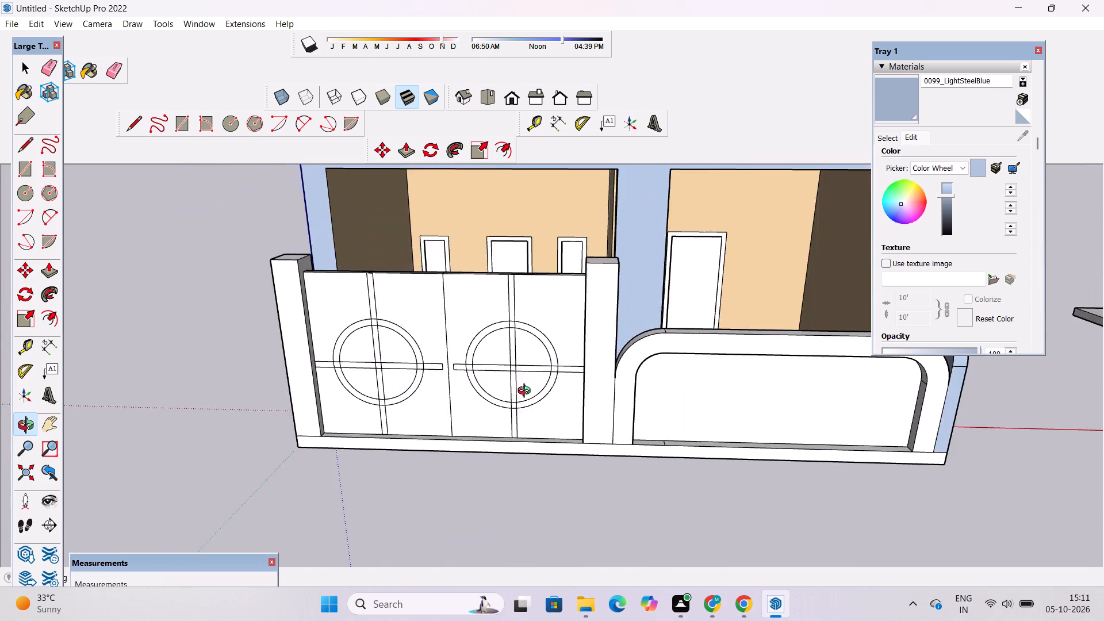
drag(527, 392, 430, 402)
drag(451, 363, 604, 457)
drag(604, 457, 564, 503)
click(904, 105)
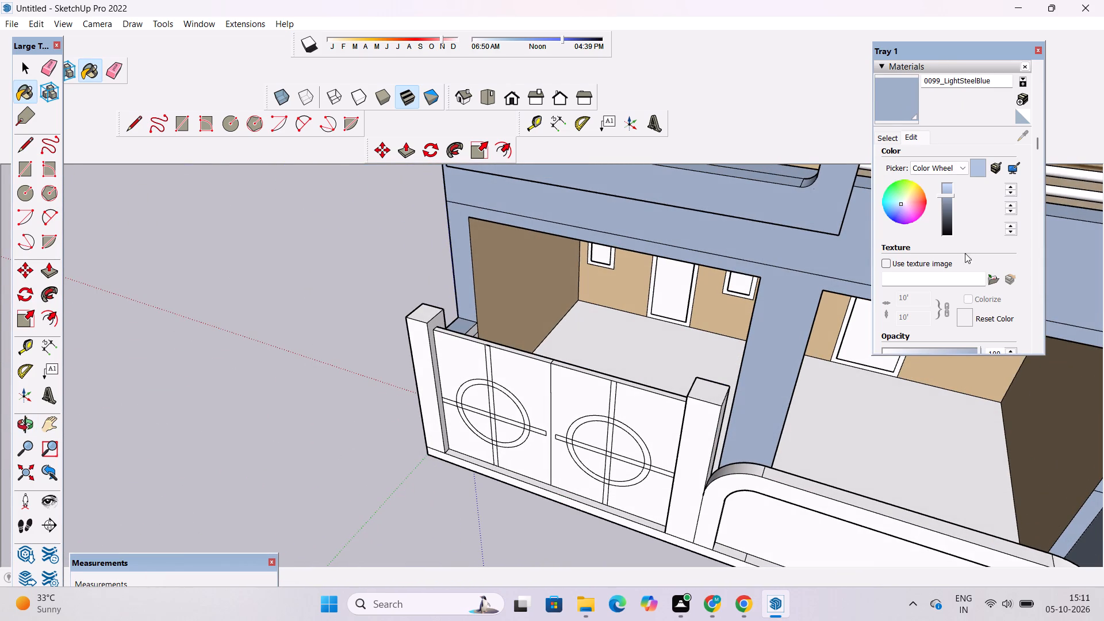
click(945, 188)
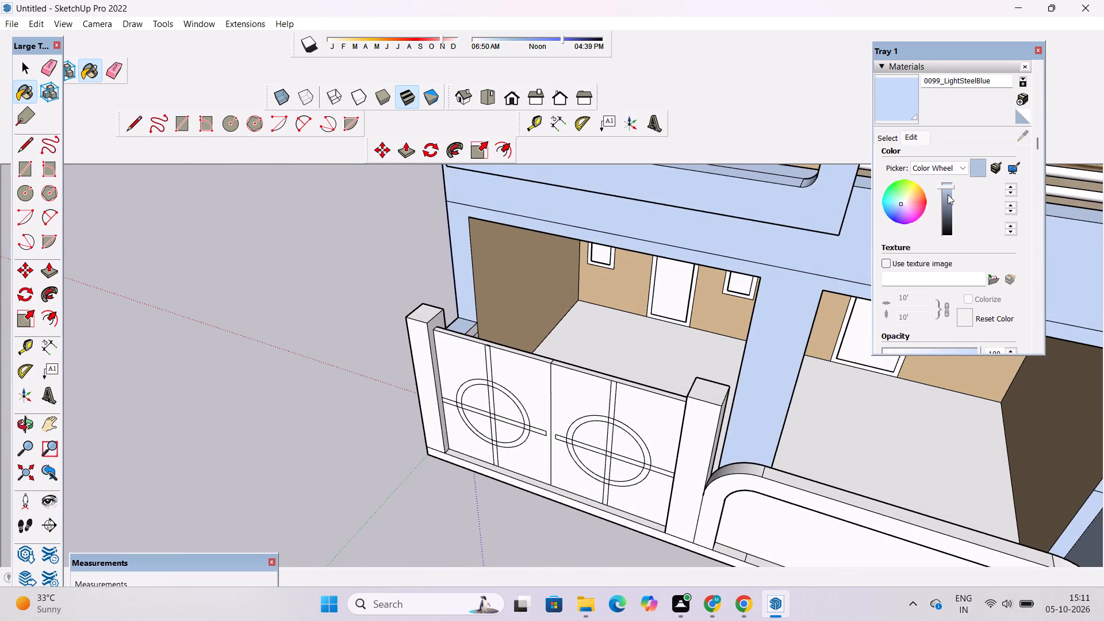
click(946, 189)
click(945, 187)
Paint the inner face of the low side wall behind the outer gate post with 0099_LightSteelBlue.
scroll(423, 327, up, 5)
scroll(632, 336, up, 8)
scroll(574, 254, down, 4)
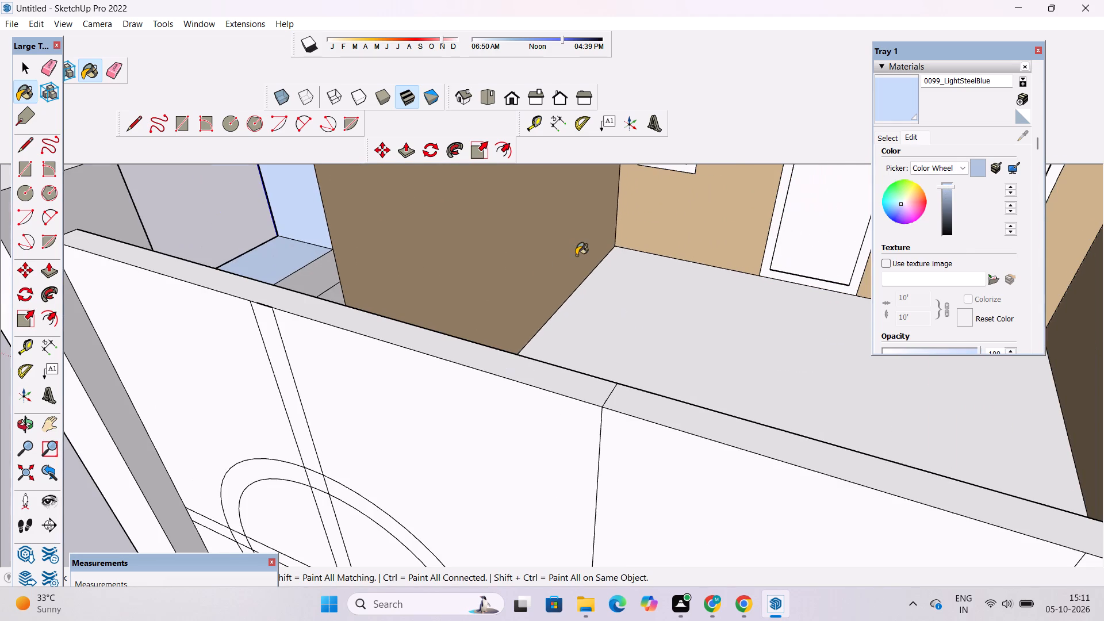
click(319, 285)
click(332, 296)
Erase the stray horizontal edge across the inner face of the low side wall behind the outer gate post.
scroll(389, 268, down, 5)
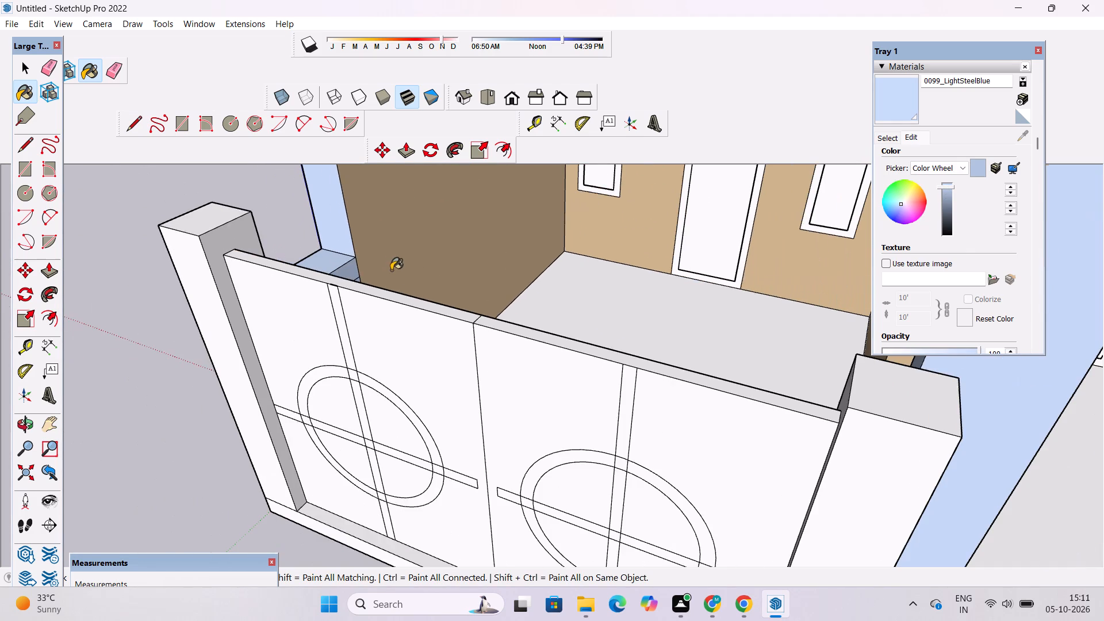
key(o)
drag(525, 302, 246, 324)
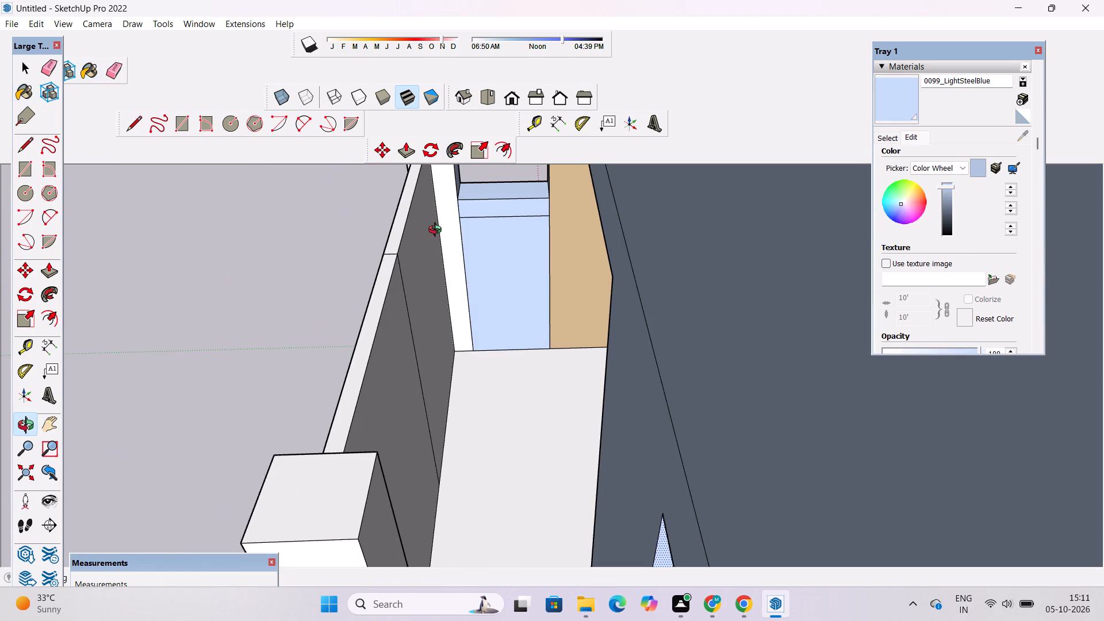
shift+drag(438, 231, 427, 319)
scroll(463, 297, down, 6)
click(509, 99)
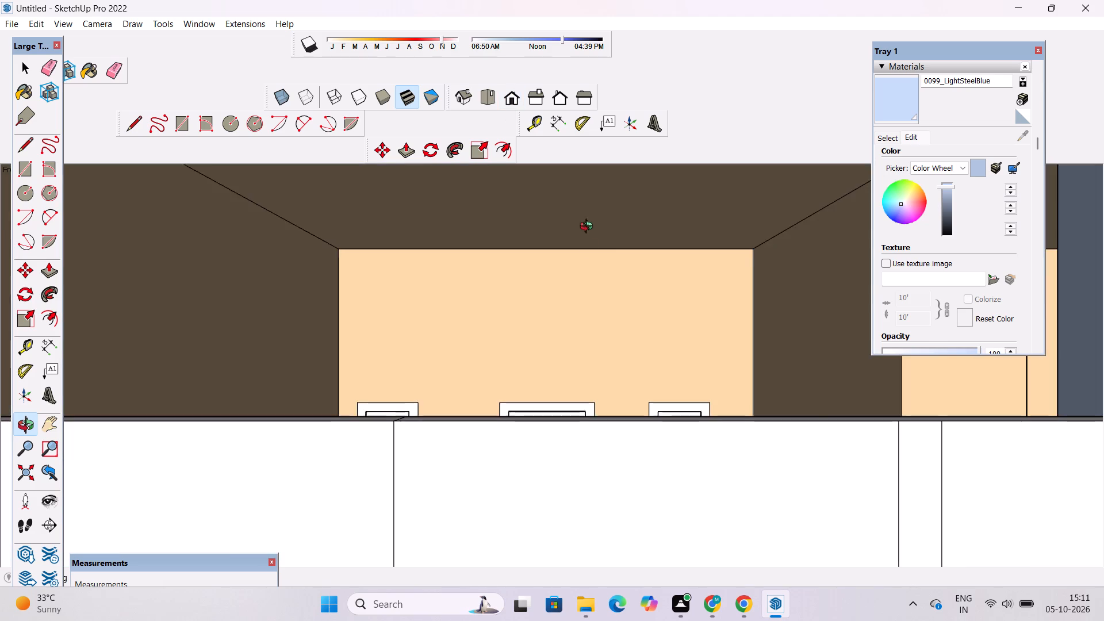
scroll(589, 240, down, 5)
drag(650, 263, 430, 430)
scroll(408, 344, up, 4)
drag(443, 334, 419, 339)
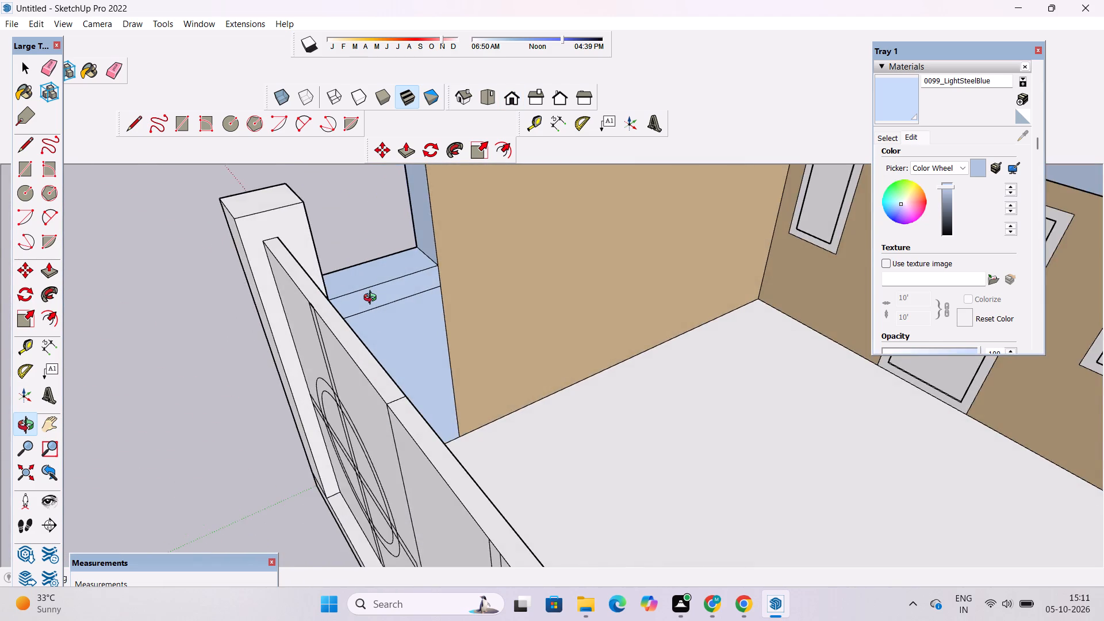
scroll(373, 299, up, 4)
key(e)
drag(377, 300, 377, 311)
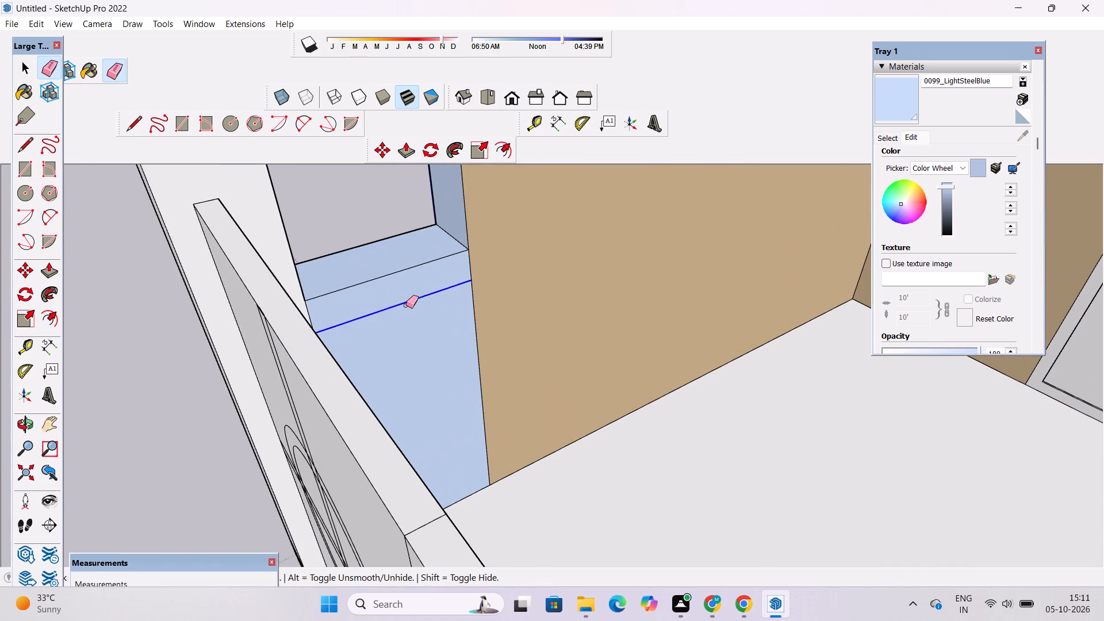
Paint the top, front and gate-side faces of the gate post beside the curved boundary wall with 0099_LightSteelBlue.
key(o)
scroll(424, 296, down, 9)
drag(327, 339, 578, 237)
scroll(476, 292, down, 4)
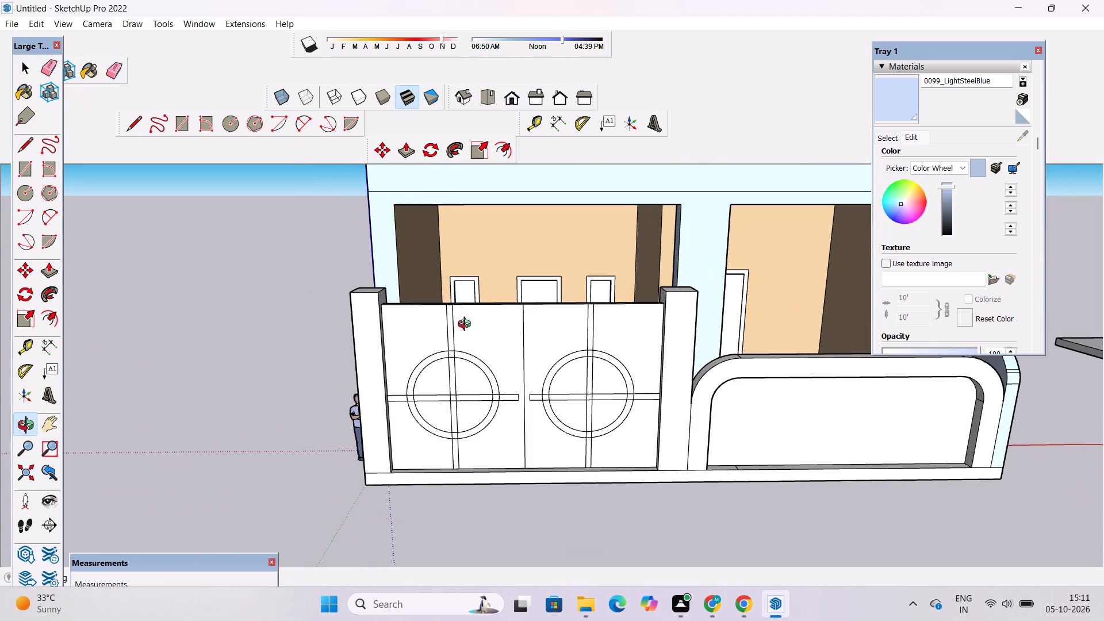
drag(463, 336, 436, 424)
scroll(434, 379, down, 6)
drag(441, 404, 509, 292)
scroll(537, 286, up, 2)
drag(464, 322, 554, 338)
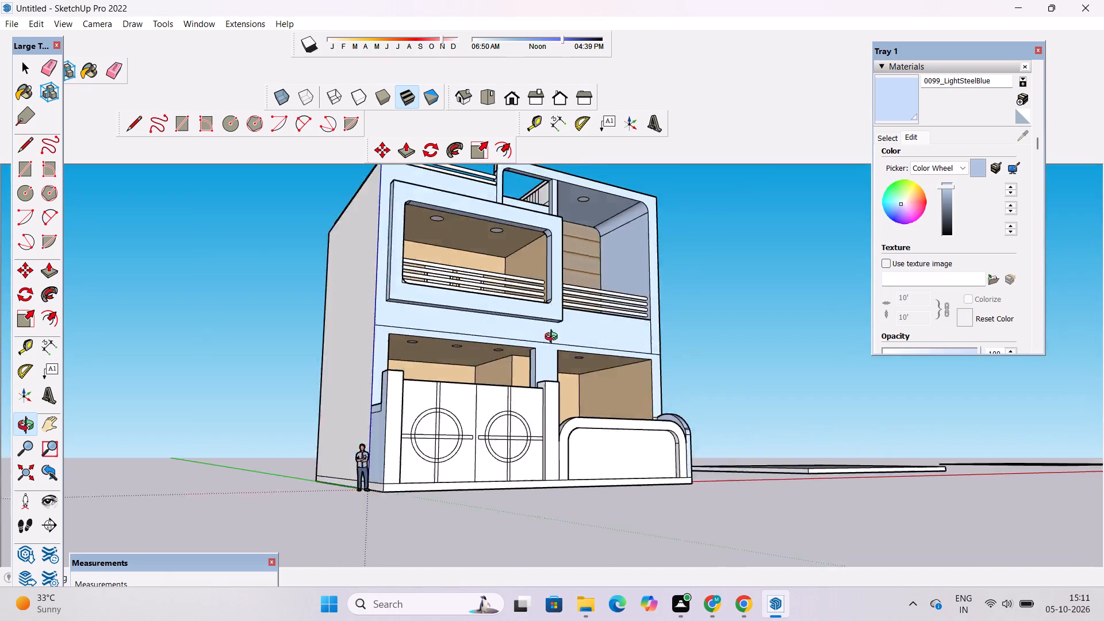
drag(554, 338, 625, 377)
drag(624, 332, 615, 419)
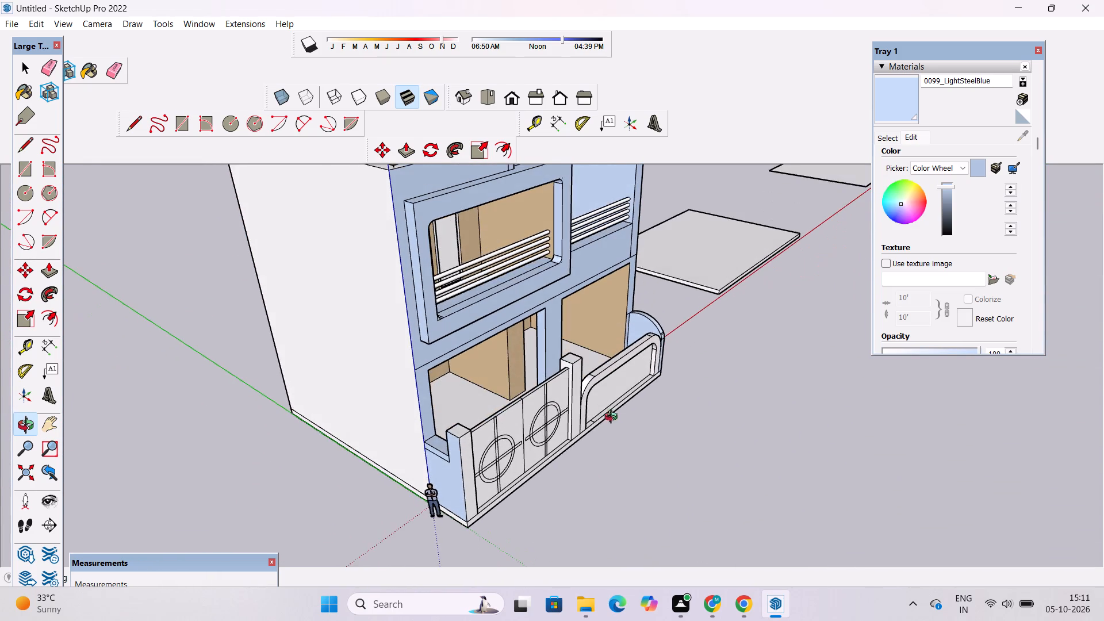
scroll(599, 393, up, 4)
drag(556, 392, 550, 407)
click(881, 98)
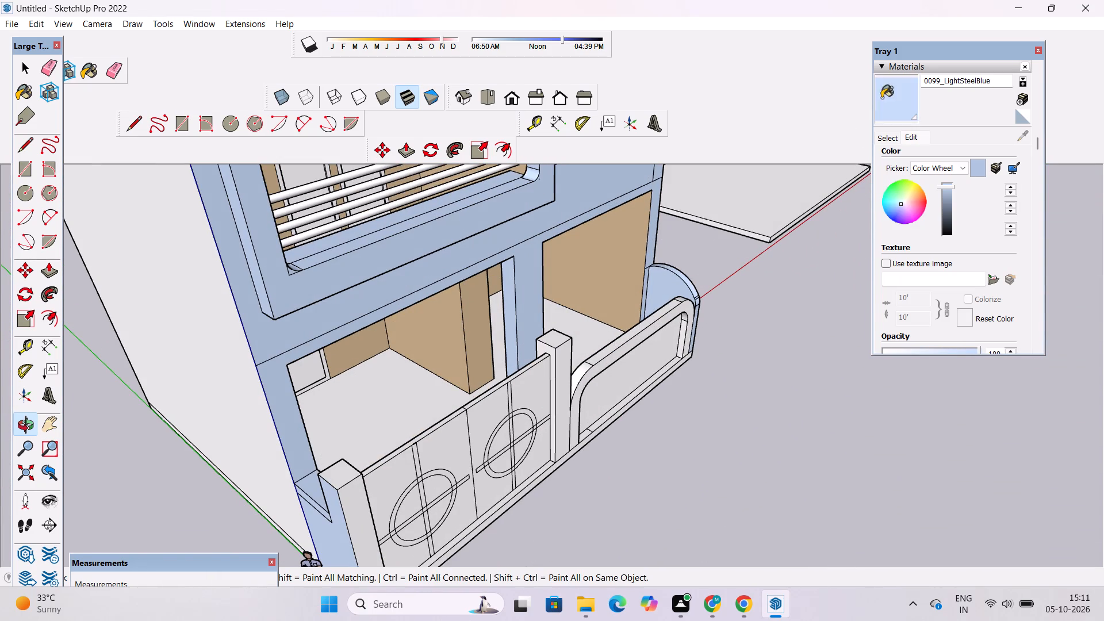
scroll(530, 379, up, 8)
click(576, 320)
click(581, 335)
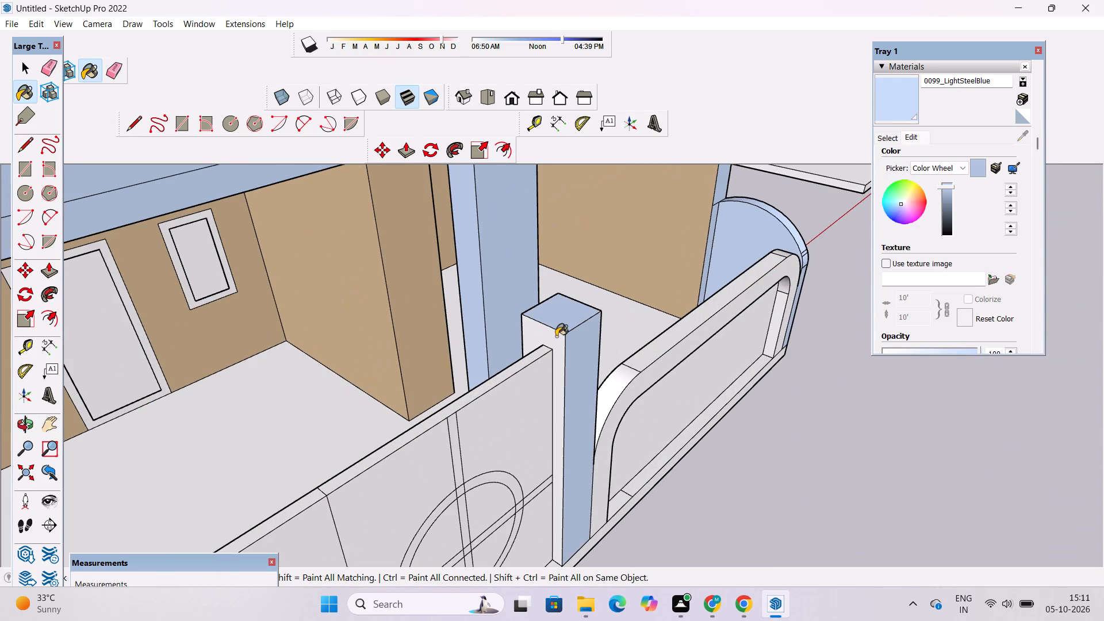
click(556, 336)
scroll(527, 248, down, 5)
scroll(296, 540, up, 1)
scroll(293, 523, down, 5)
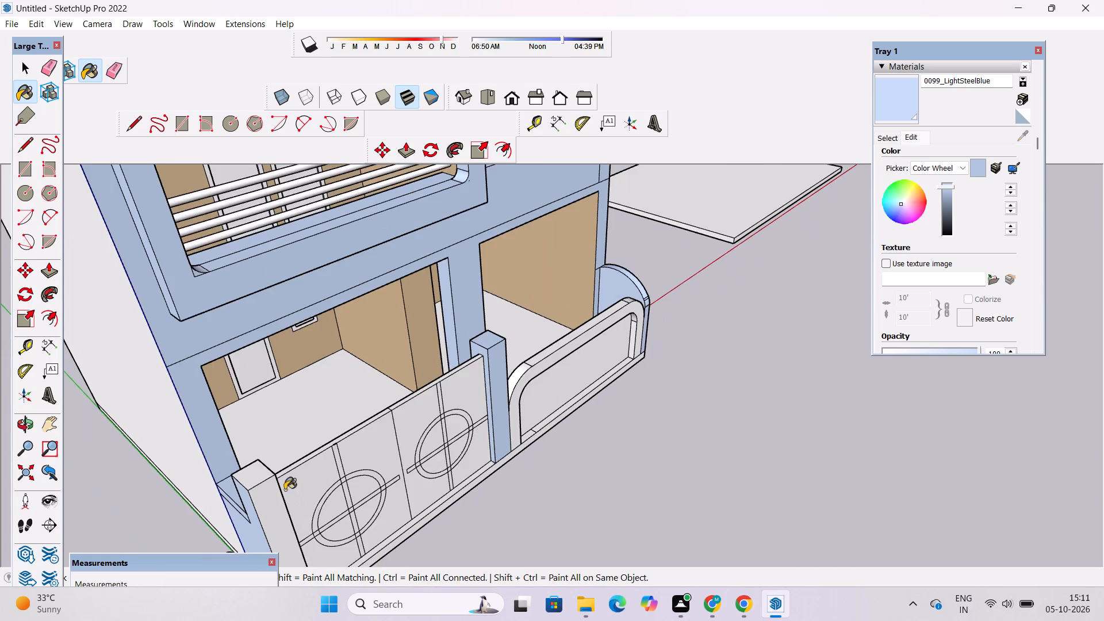
Paint the front and top faces of the outer gate post with 0099_LightSteelBlue.
scroll(266, 516, up, 2)
scroll(262, 506, down, 9)
scroll(283, 565, up, 14)
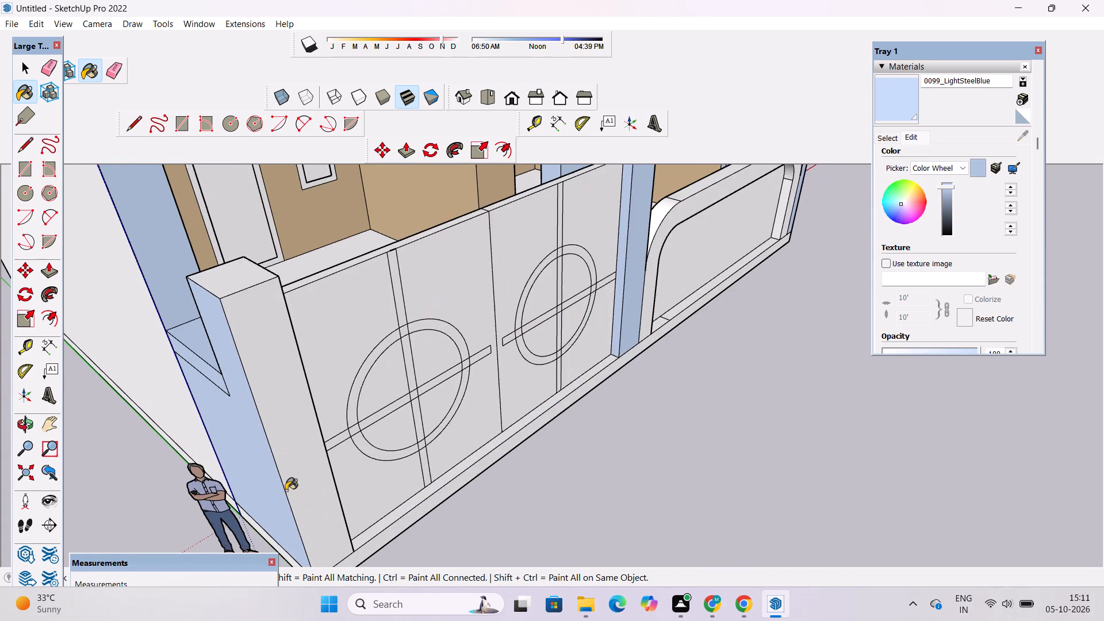
click(298, 462)
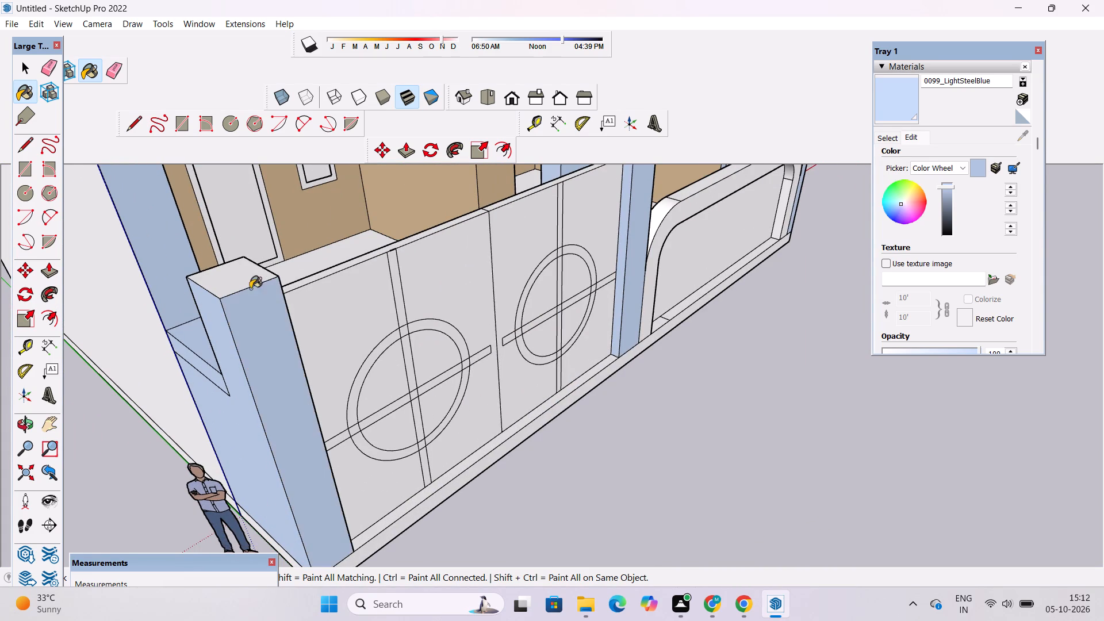
click(260, 279)
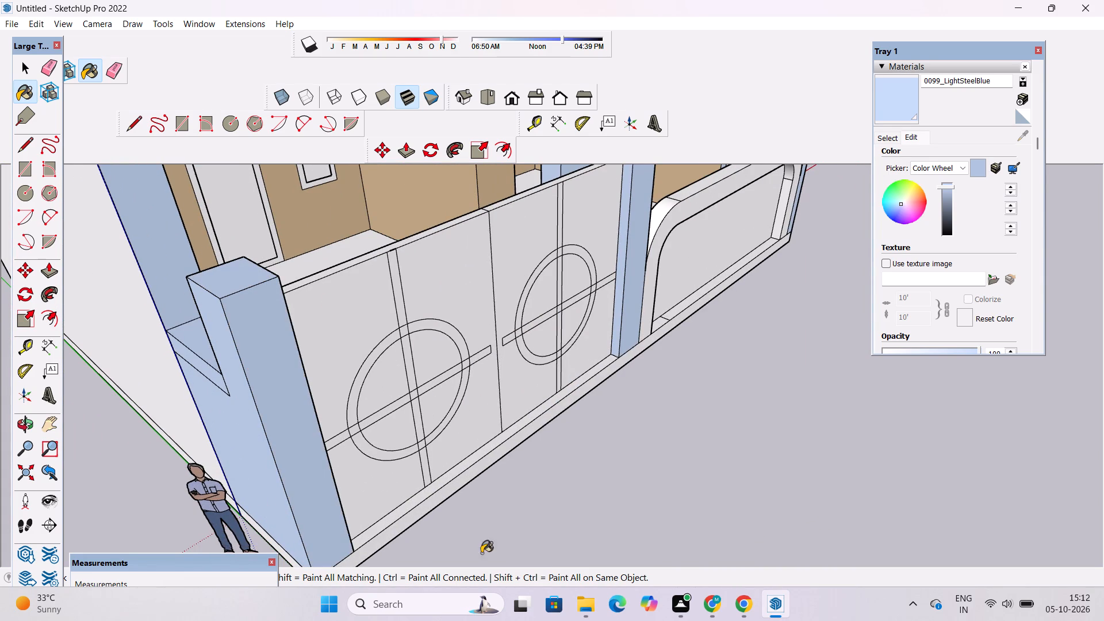
Paint the outer gate post's face towards the gate leaves with 0099_LightSteelBlue.
key(o)
scroll(527, 540, down, 5)
drag(697, 455, 402, 520)
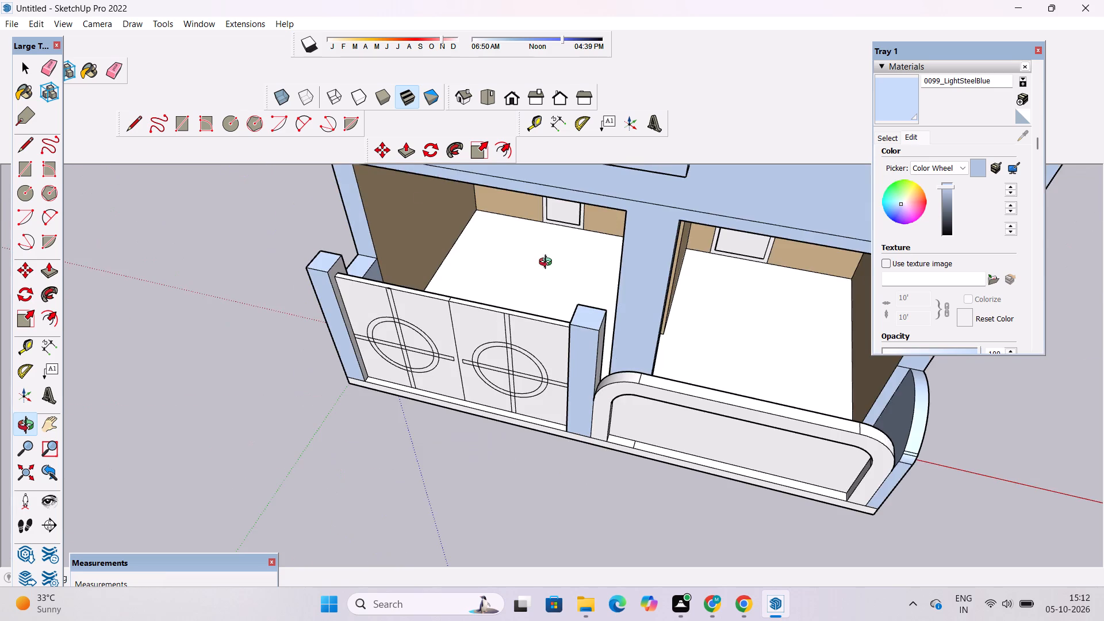
scroll(293, 407, up, 4)
drag(582, 362, 449, 378)
shift+drag(485, 342, 650, 492)
scroll(605, 338, up, 5)
drag(789, 347, 749, 361)
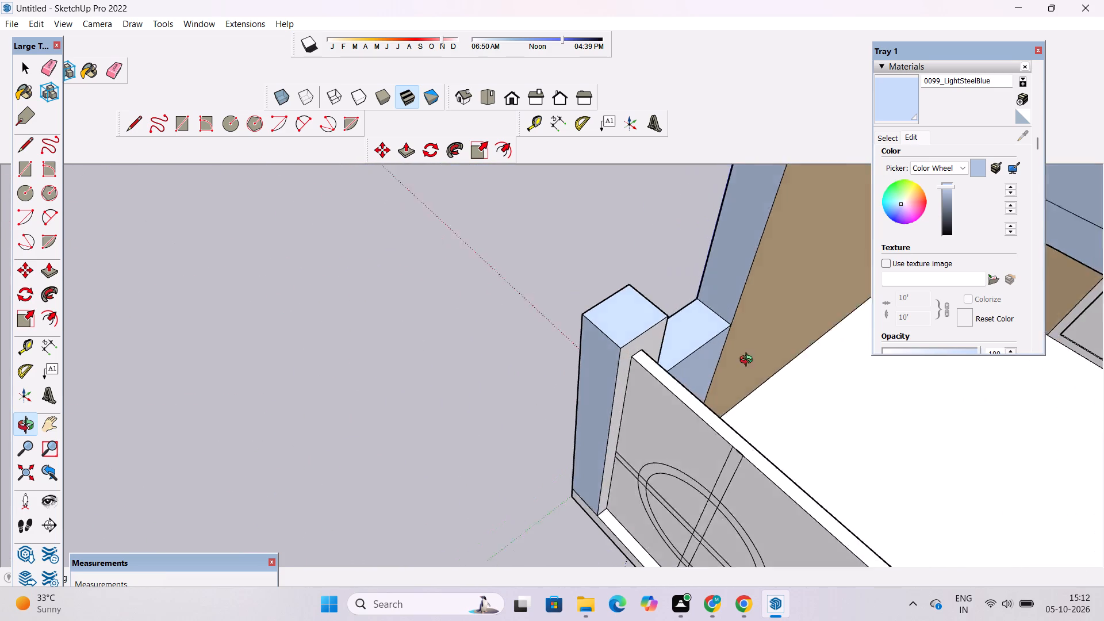
drag(749, 361, 531, 366)
click(898, 94)
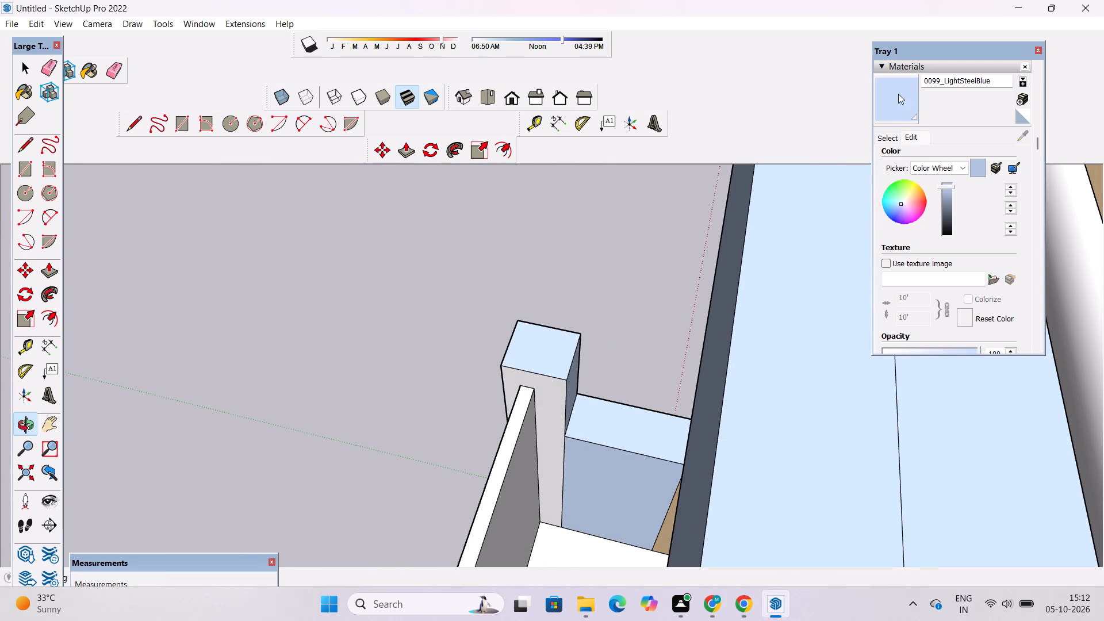
click(545, 405)
key(o)
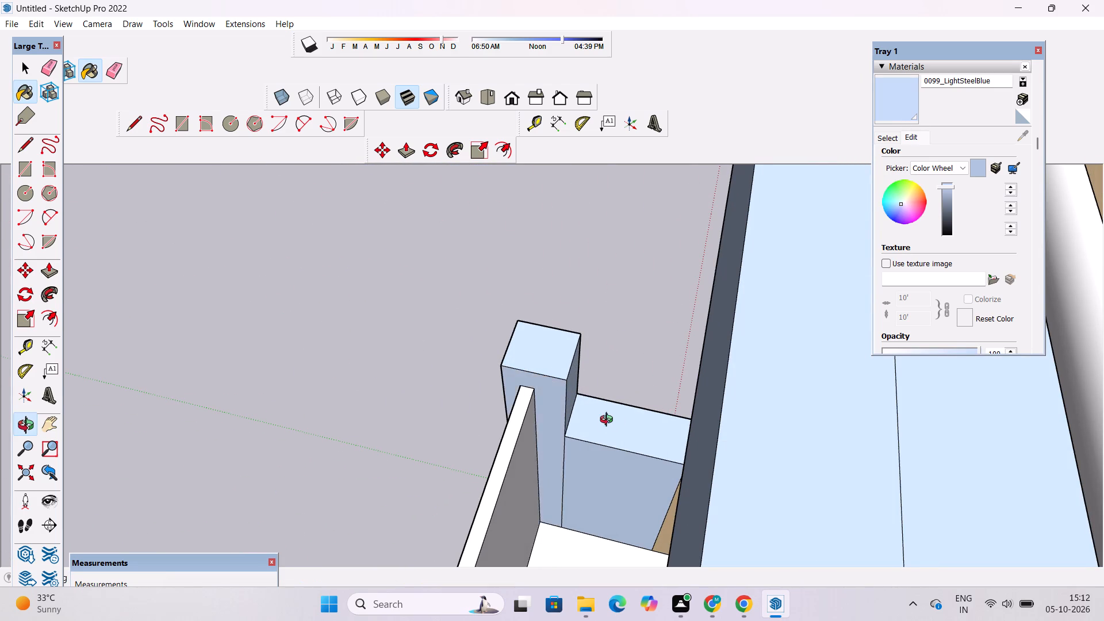
Check the painted gate posts and façade in the front view.
scroll(531, 396, down, 6)
drag(439, 441, 656, 395)
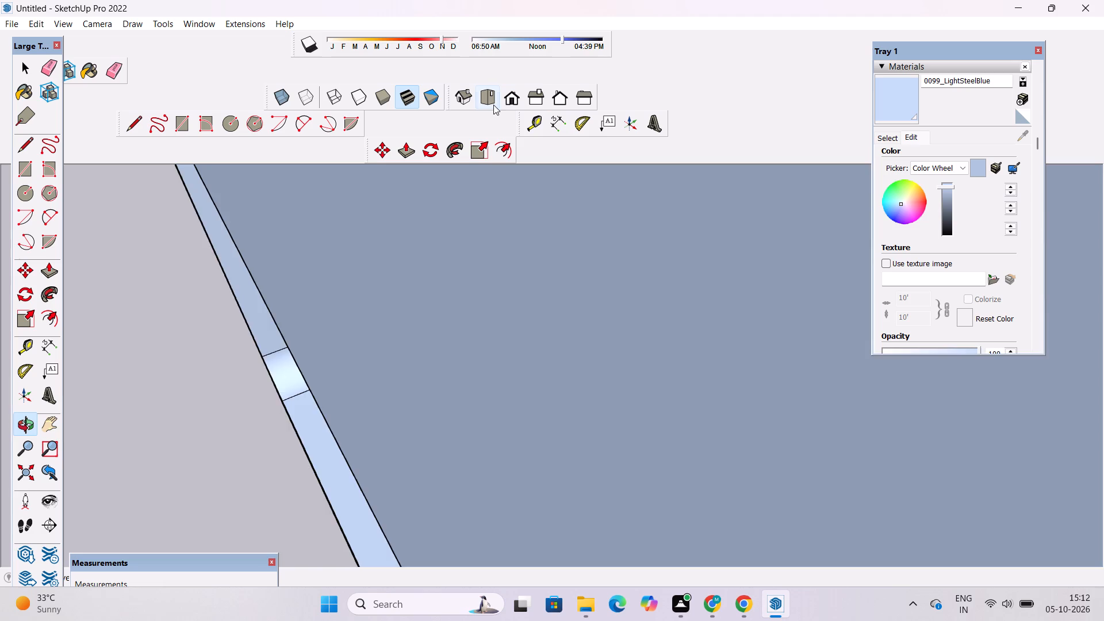
click(493, 105)
click(504, 98)
scroll(572, 327, down, 13)
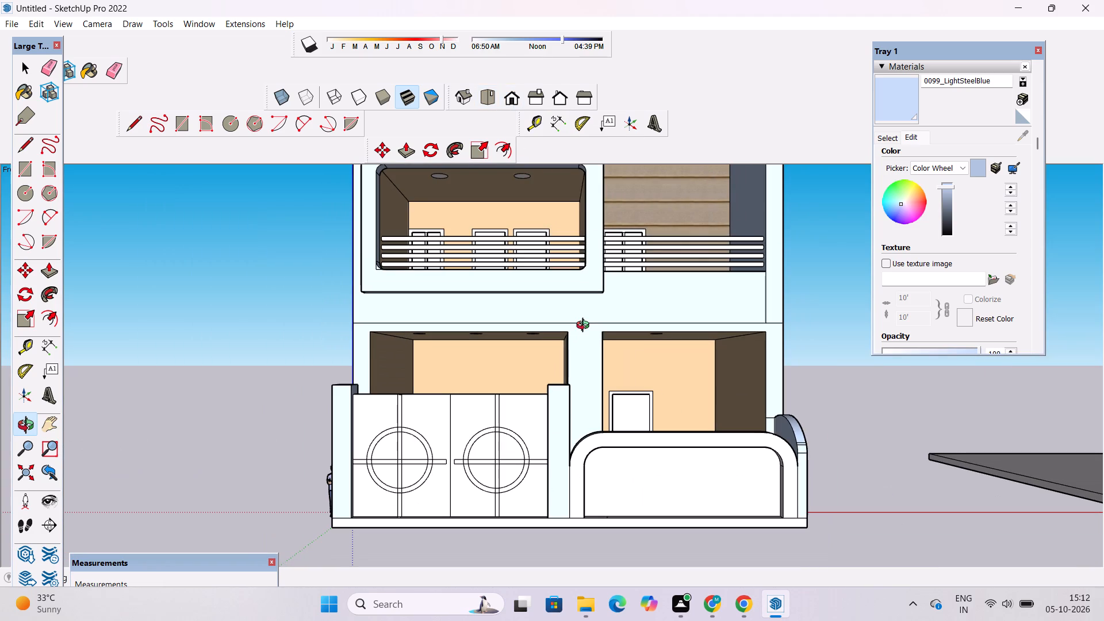
scroll(506, 369, down, 2)
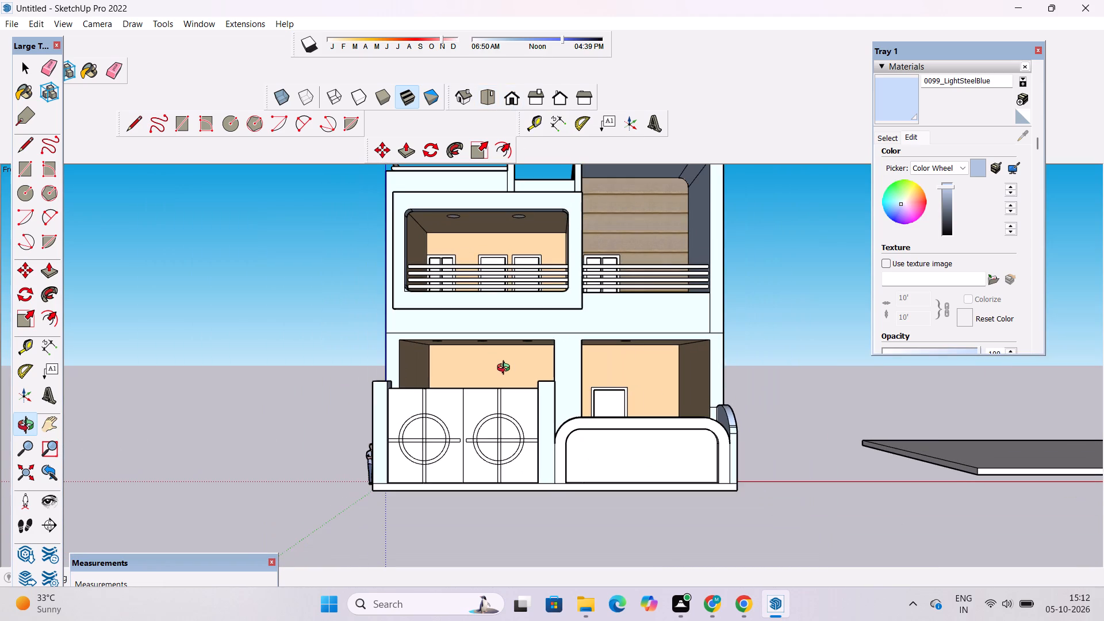
scroll(506, 369, down, 1)
scroll(506, 369, up, 3)
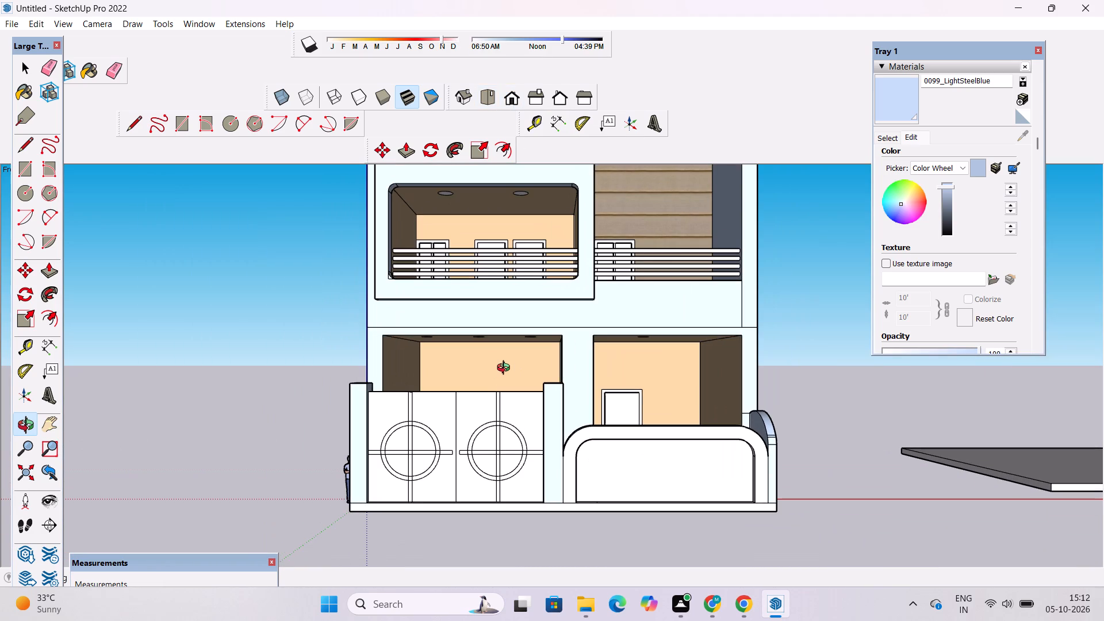
scroll(506, 369, down, 3)
Paint the curved boundary wall's front frame, its flat top and the rounded corner beside the gate post with 0099_LightSteelBlue.
drag(516, 404, 528, 439)
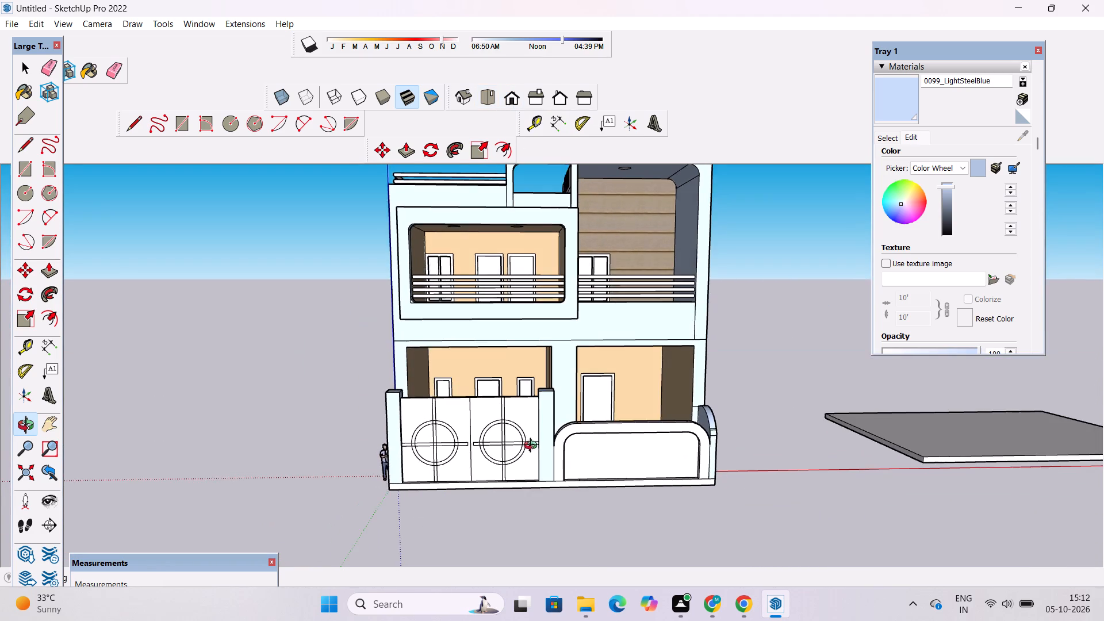
drag(446, 475, 619, 500)
scroll(586, 480, up, 3)
shift+drag(581, 462, 579, 480)
drag(616, 458, 542, 484)
click(904, 102)
scroll(598, 421, up, 8)
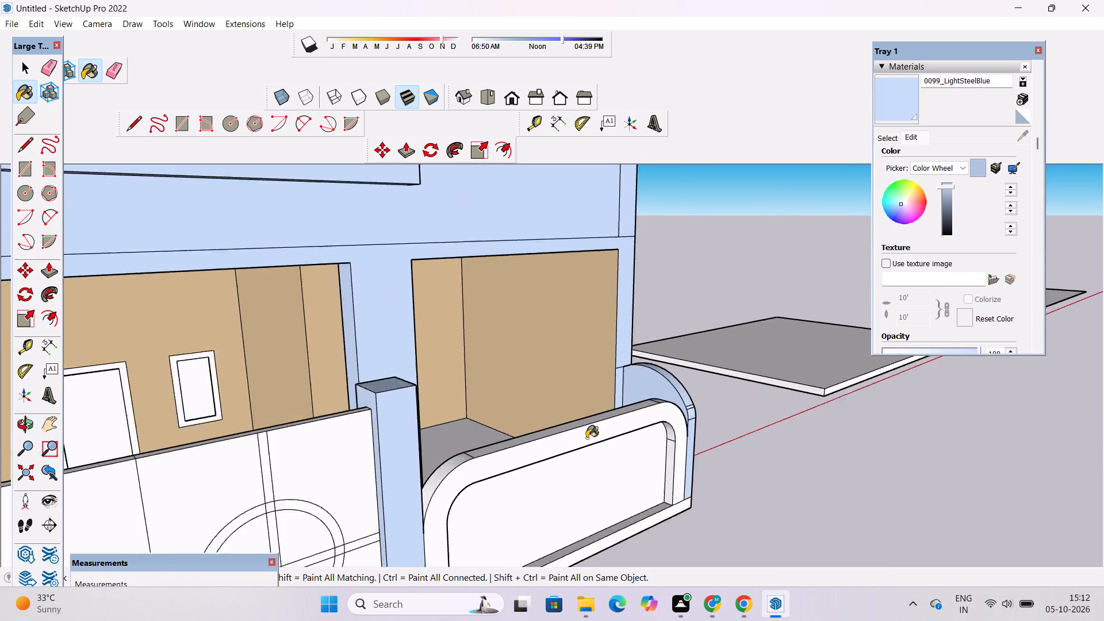
scroll(586, 438, up, 1)
click(586, 438)
scroll(394, 490, up, 5)
click(390, 467)
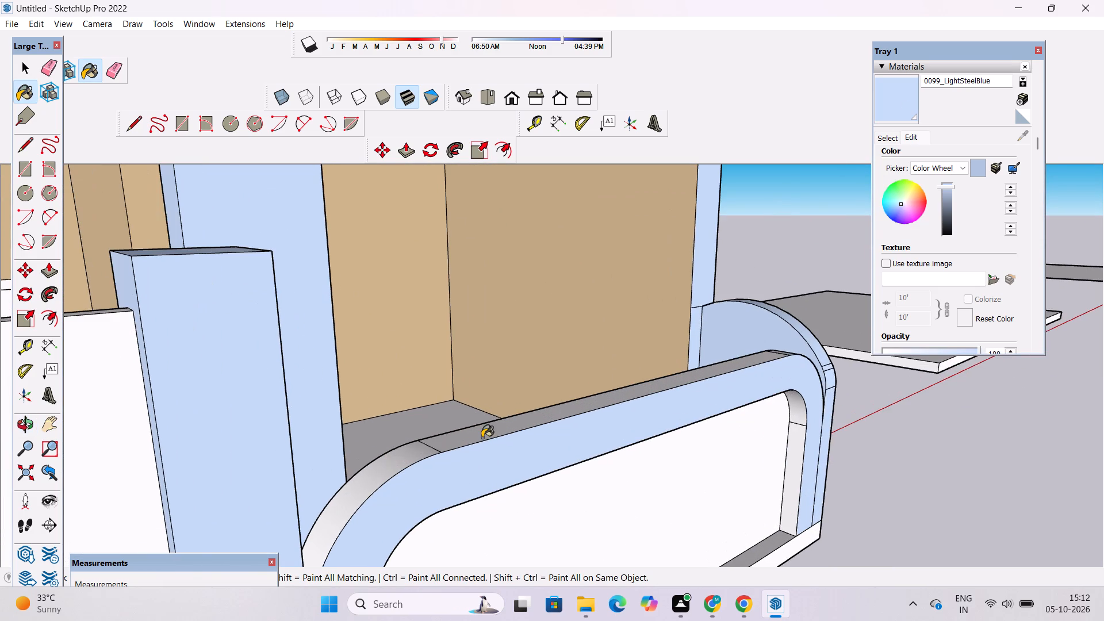
click(482, 437)
scroll(275, 472, down, 5)
Paint the curved boundary wall's inner face and its far rounded corner with 0099_LightSteelBlue.
key(o)
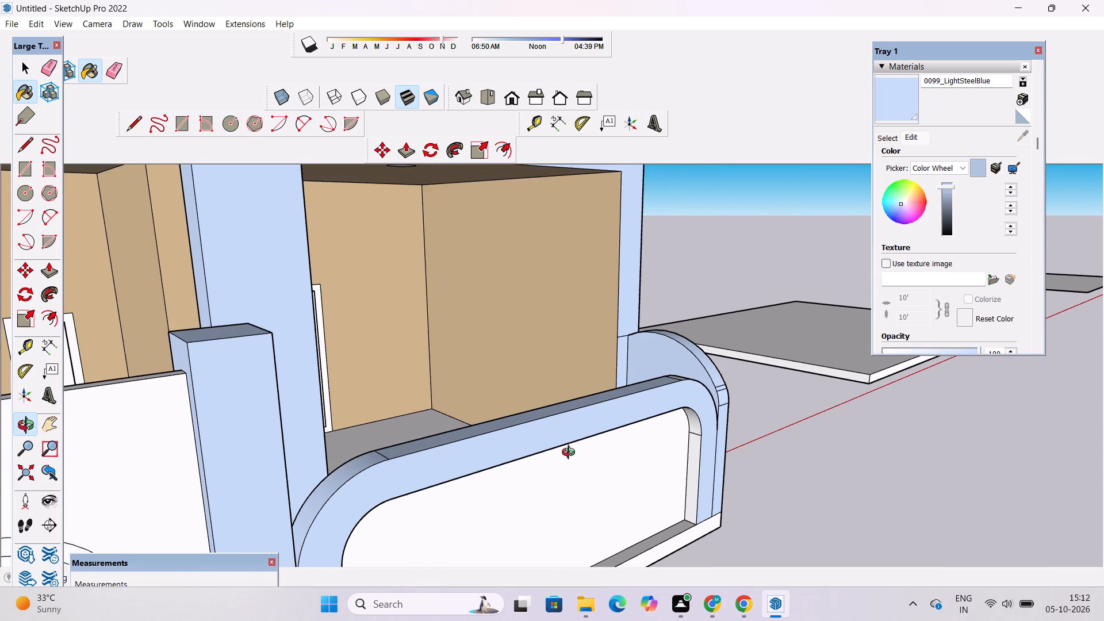
drag(723, 425, 329, 484)
drag(592, 474, 463, 488)
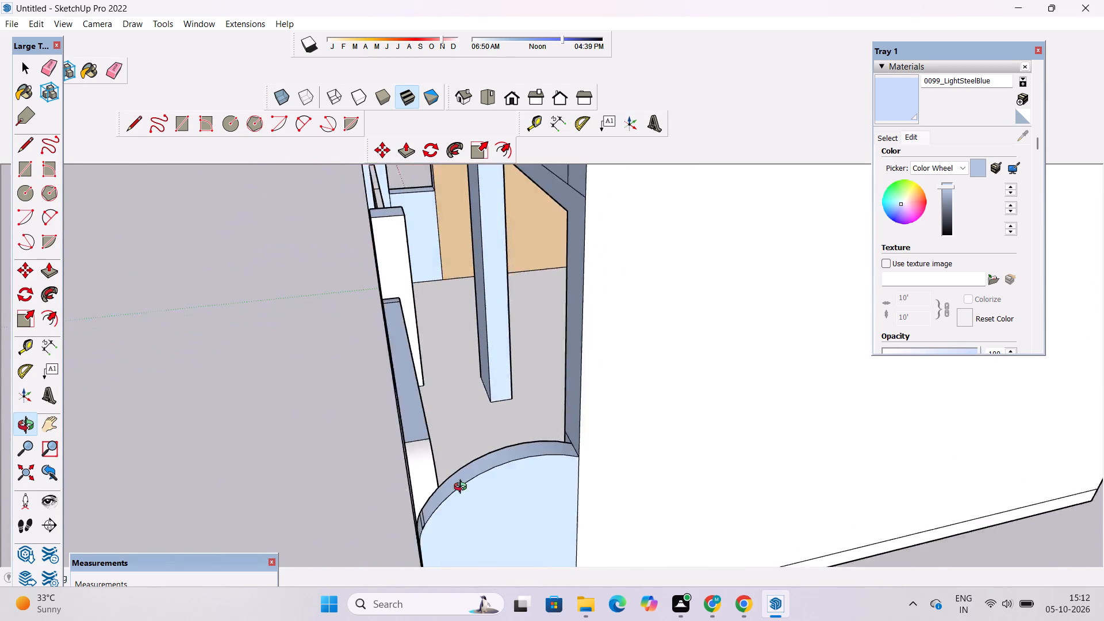
drag(463, 488, 471, 449)
drag(463, 451, 414, 500)
scroll(421, 424, up, 4)
shift+drag(407, 448, 424, 433)
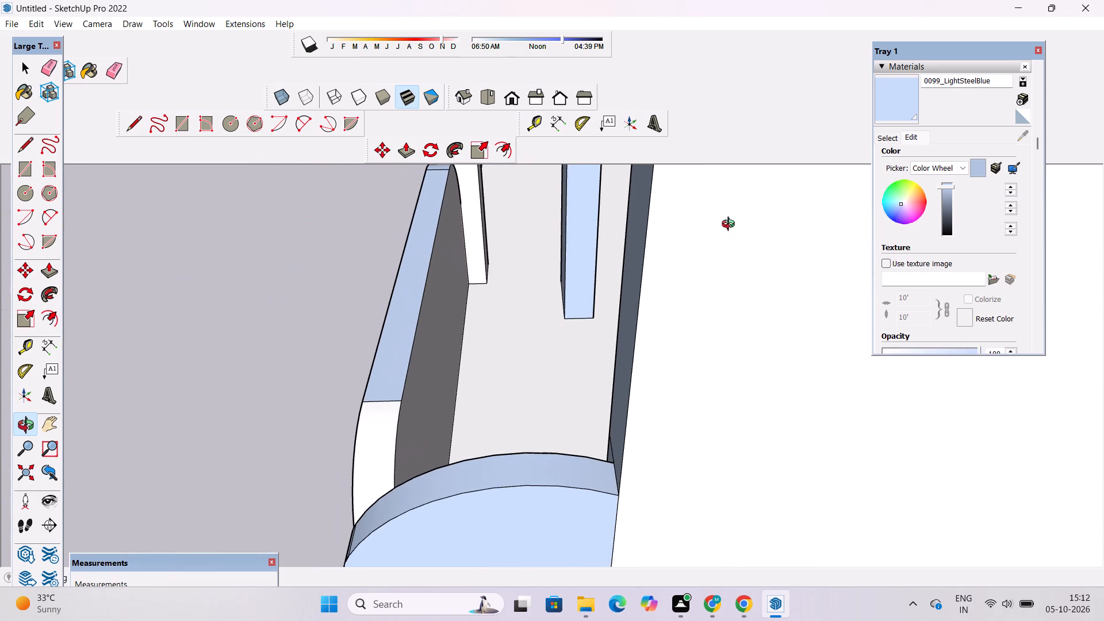
click(899, 108)
scroll(415, 374, up, 4)
click(420, 366)
click(347, 455)
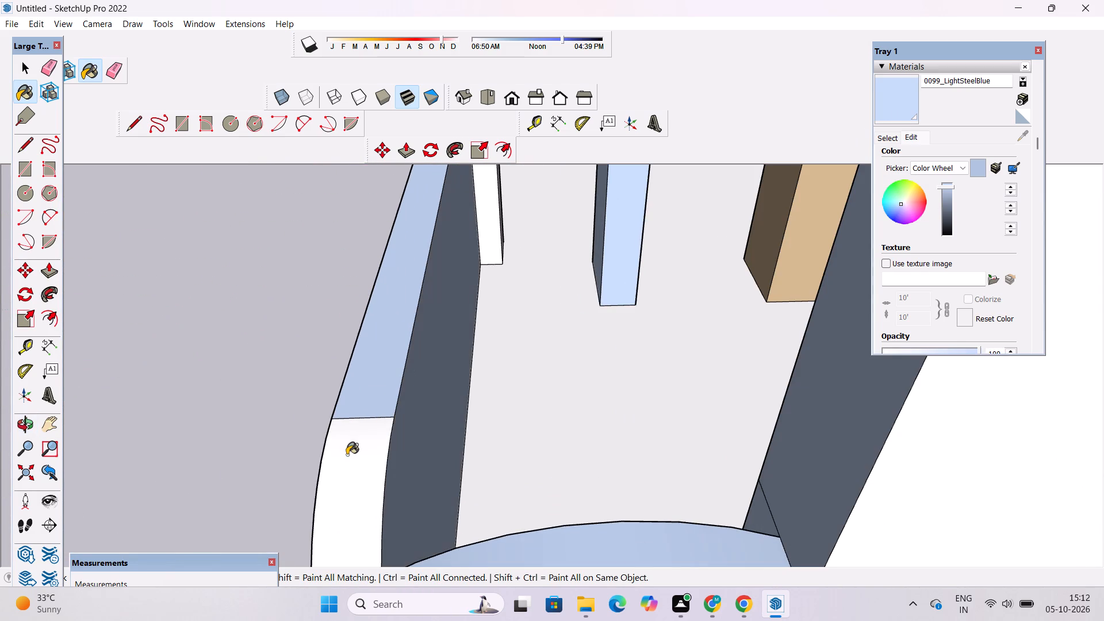
Examine the front boundary wall's recessed panel, inner frame edges and base strip for surfaces still unpainted.
key(o)
scroll(370, 440, down, 6)
drag(303, 484, 529, 496)
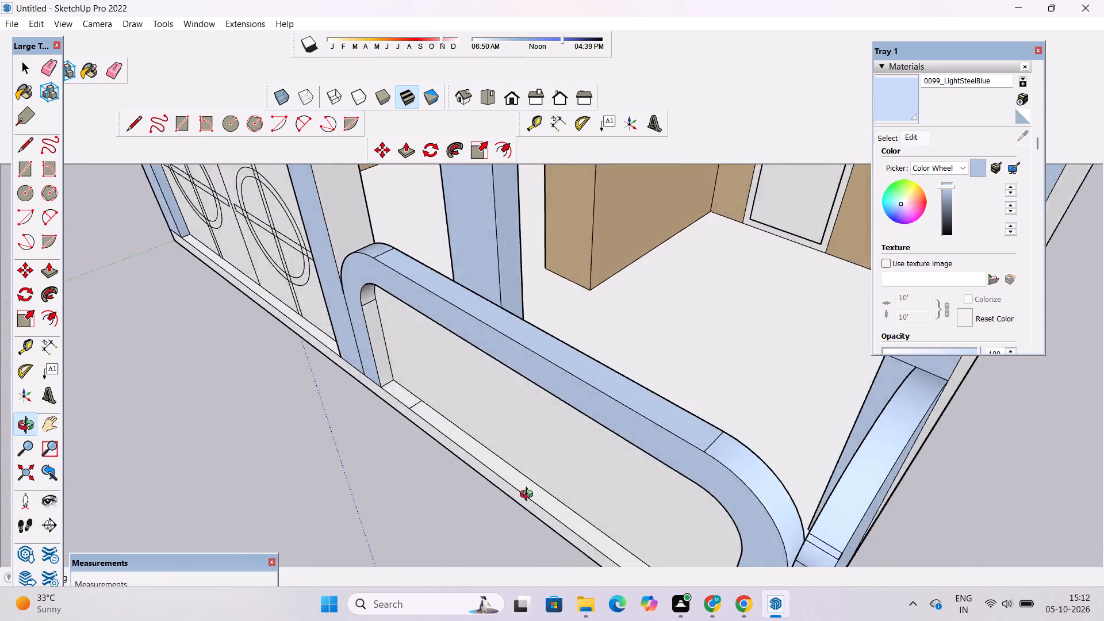
drag(529, 496, 737, 374)
shift+scroll(598, 374, down, 4)
shift+drag(583, 378, 545, 438)
drag(537, 438, 651, 398)
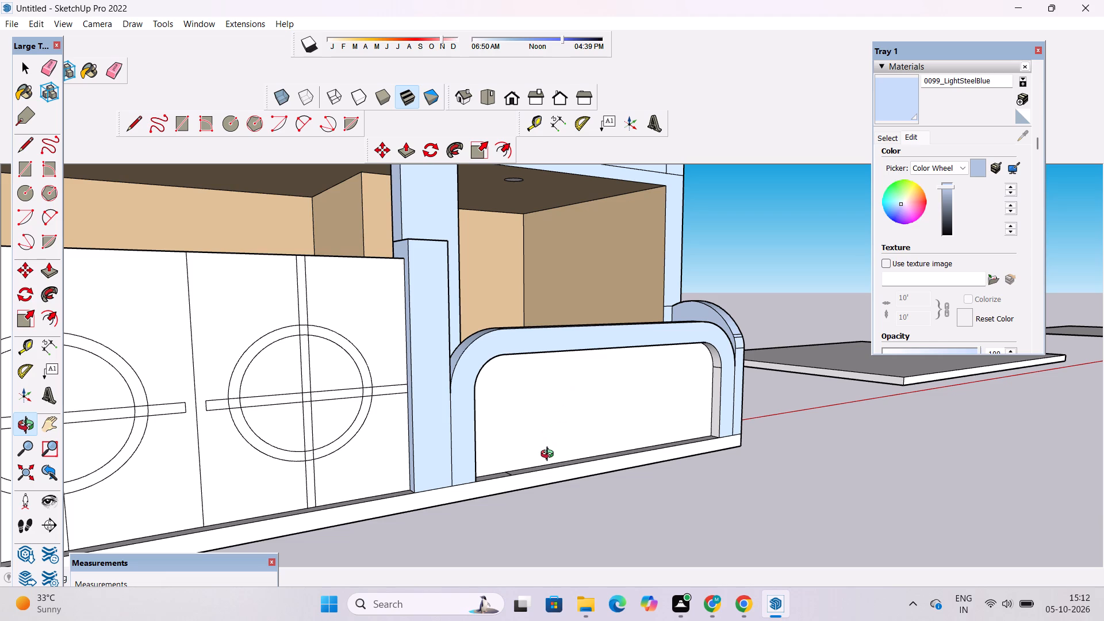
scroll(558, 471, down, 3)
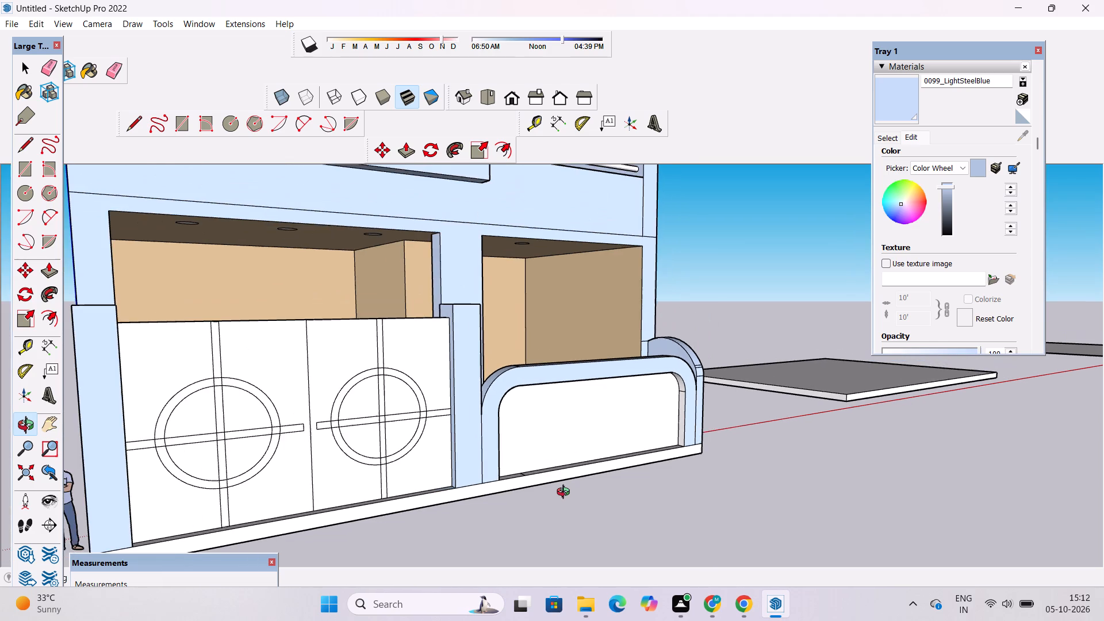
scroll(568, 490, up, 1)
drag(578, 471, 580, 482)
drag(593, 470, 547, 497)
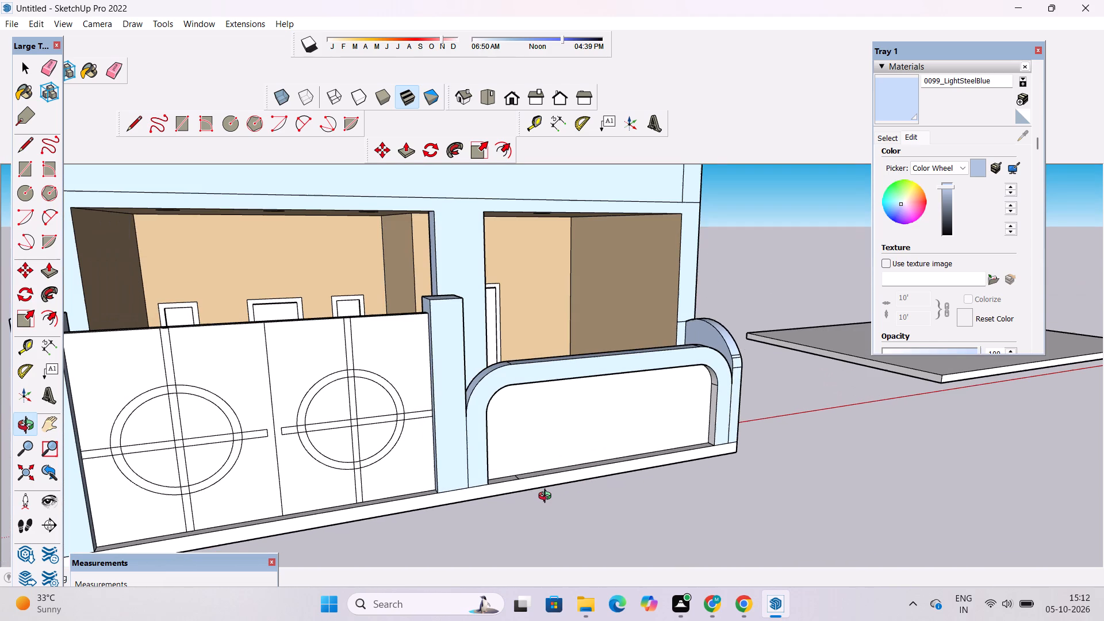
drag(592, 489, 563, 493)
scroll(553, 492, up, 2)
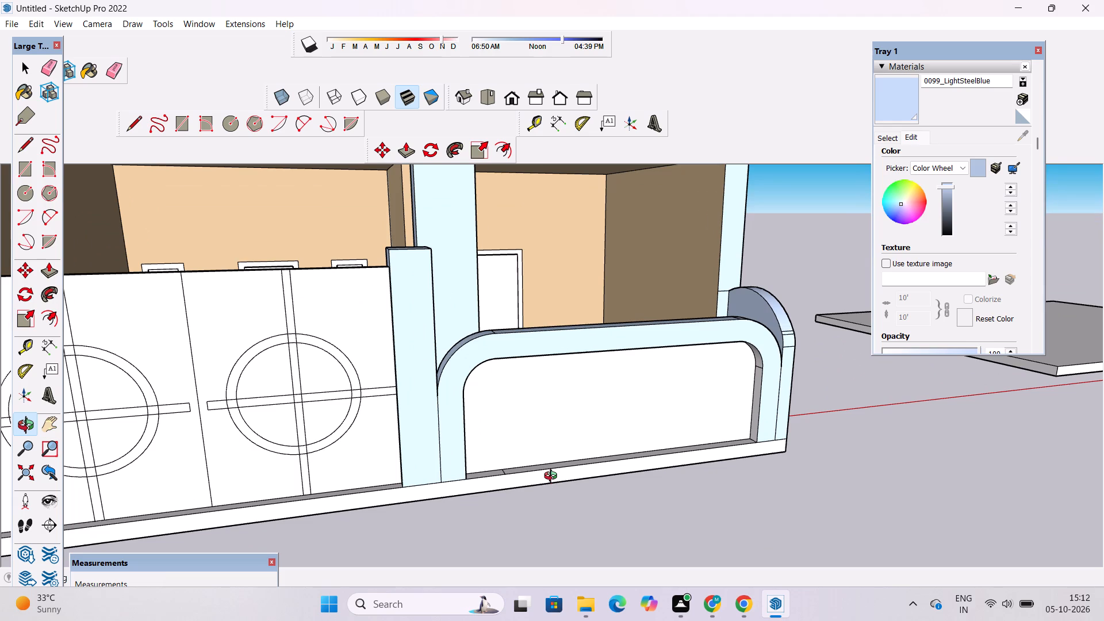
scroll(563, 477, up, 1)
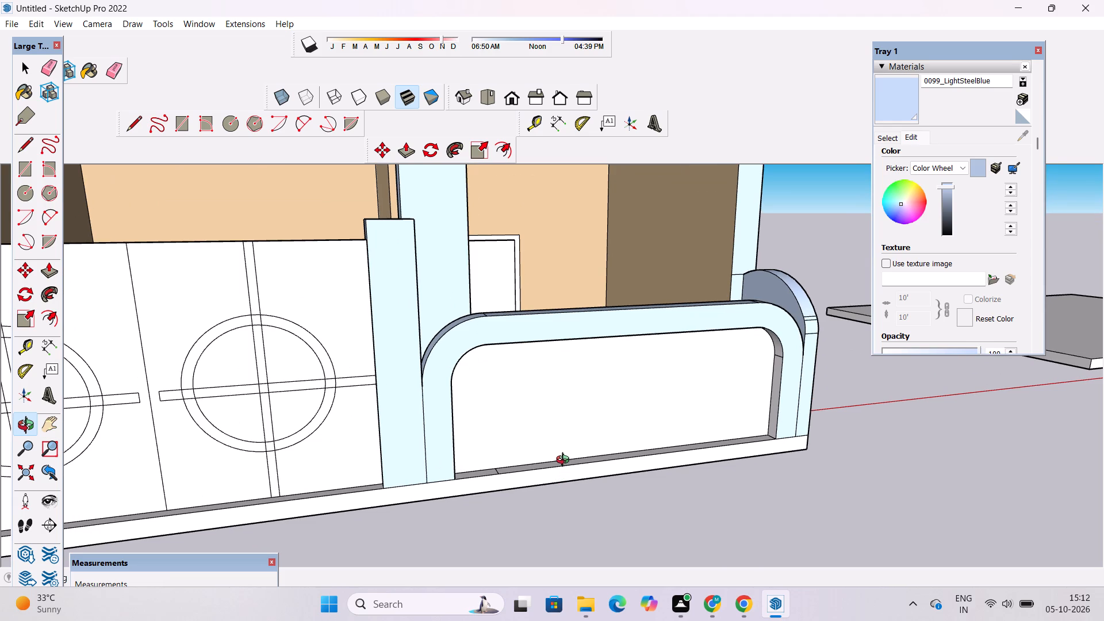
Look over the front elevation from the gate and boundary wall up to the roof frame.
scroll(546, 464, down, 5)
scroll(543, 465, up, 3)
drag(551, 465, 494, 382)
scroll(493, 379, down, 6)
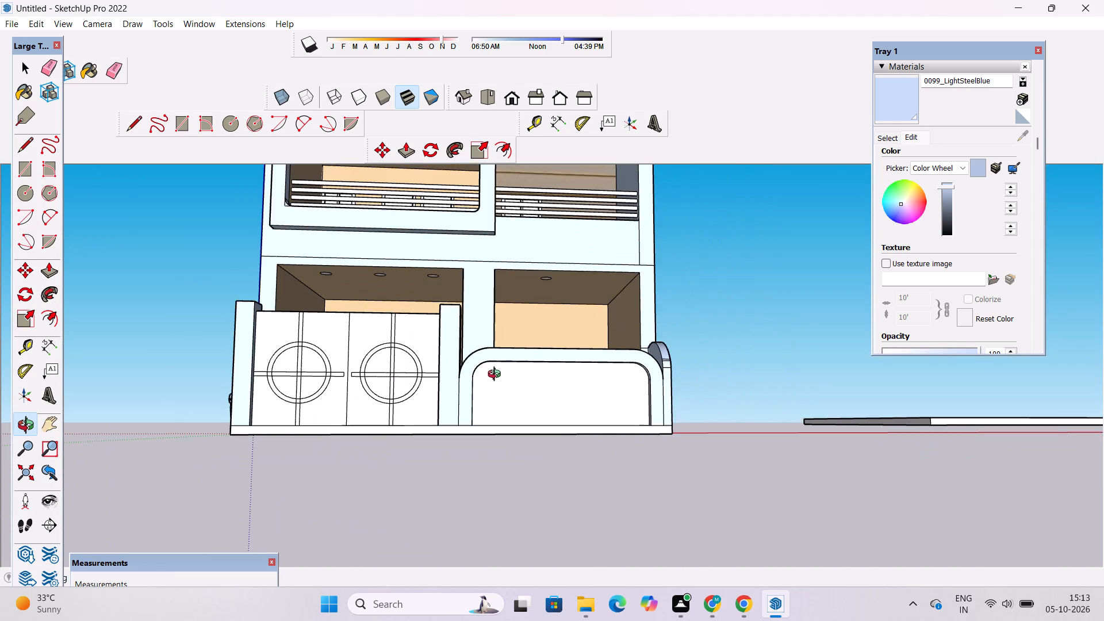
shift+drag(643, 312, 623, 333)
drag(631, 334, 542, 257)
drag(554, 281, 649, 473)
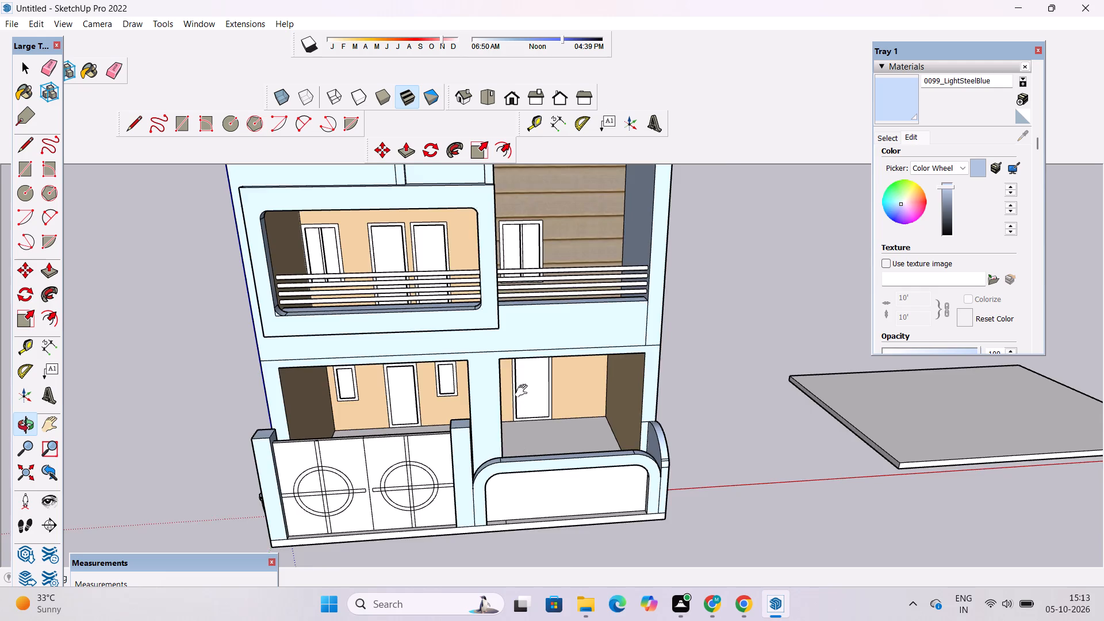
shift+drag(524, 391, 592, 466)
drag(592, 466, 590, 442)
Choose 0022_Maroon from the Colors-Named collection and paint the ground-floor door frame behind the curved boundary wall.
click(884, 135)
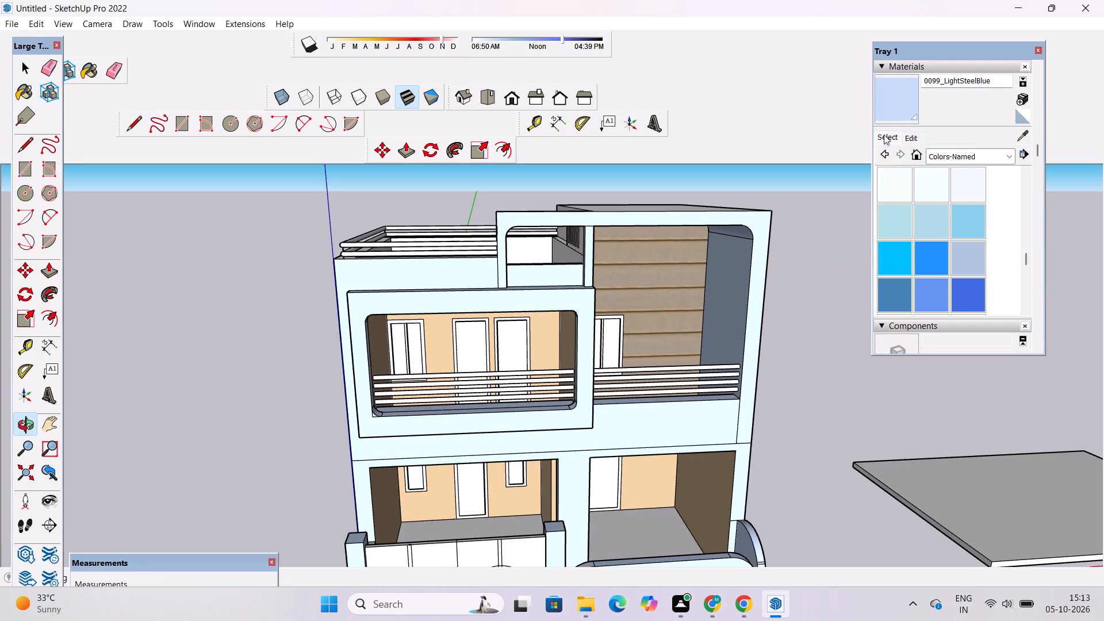
scroll(962, 217, down, 5)
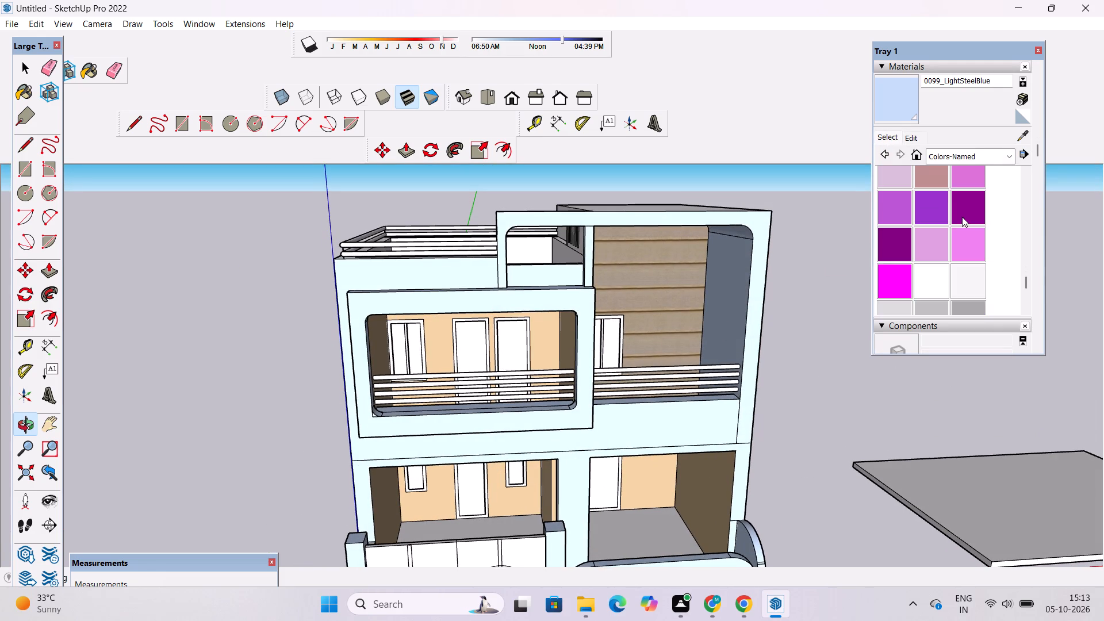
scroll(962, 217, down, 3)
scroll(962, 217, up, 11)
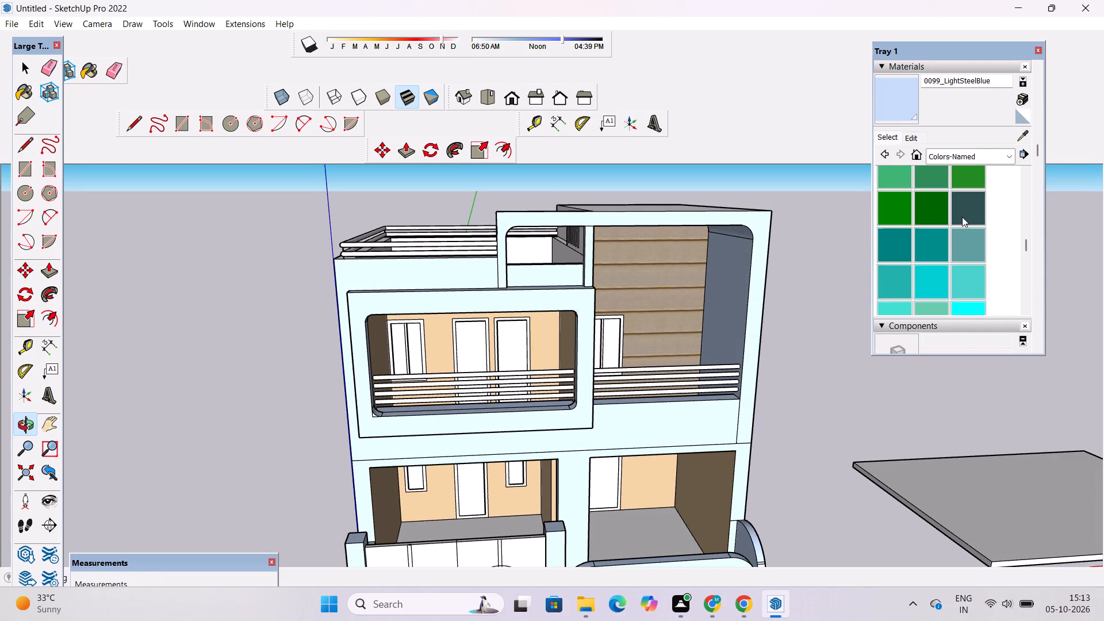
scroll(962, 217, up, 8)
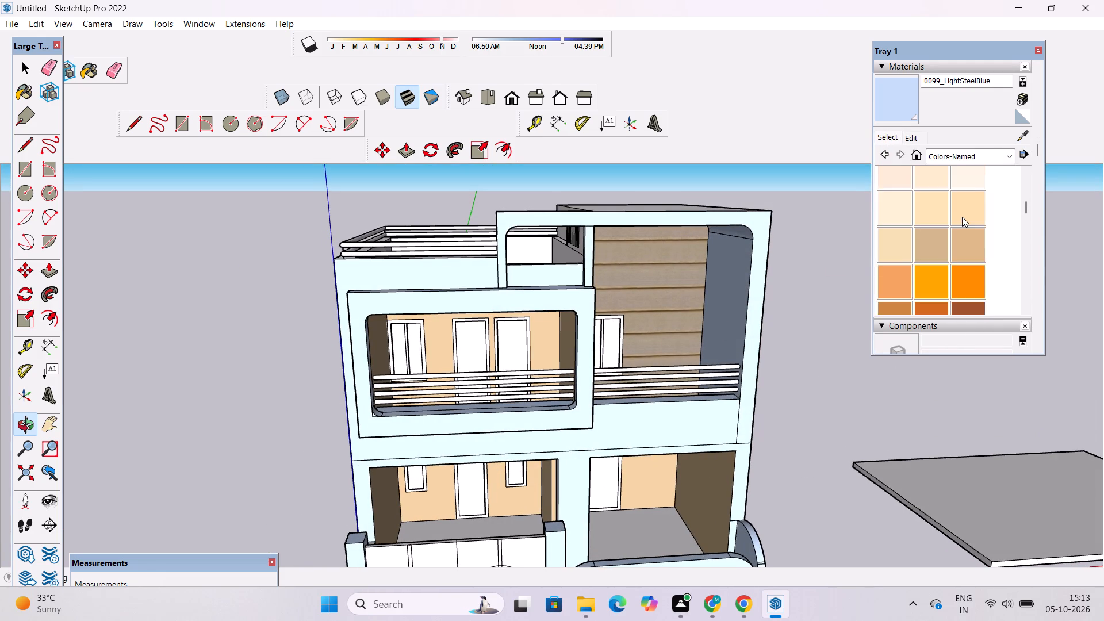
scroll(962, 217, up, 2)
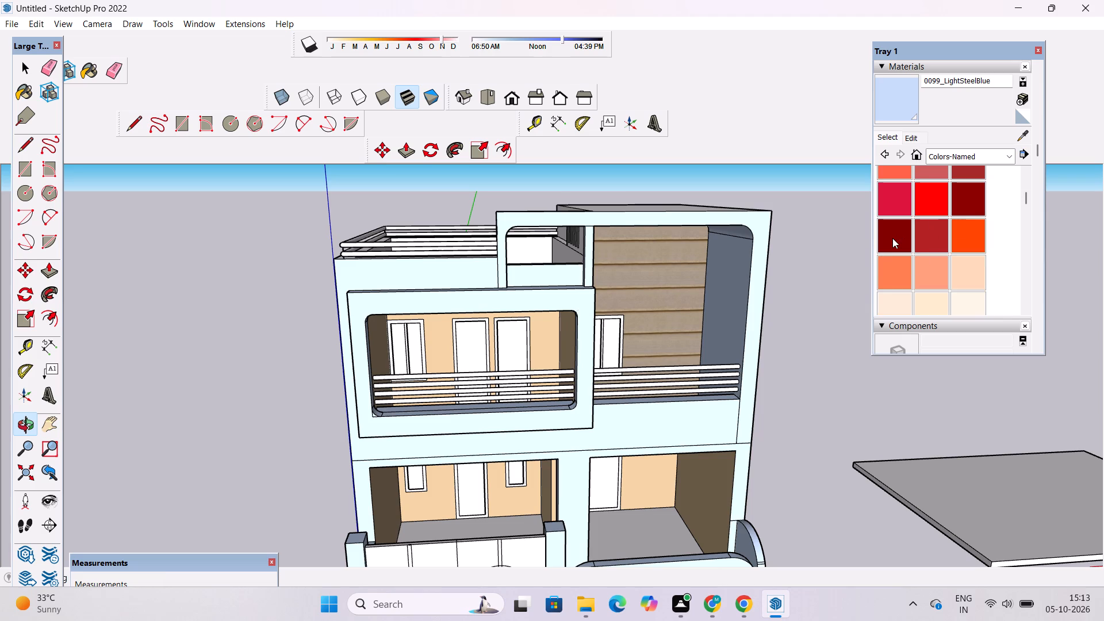
click(892, 238)
scroll(485, 381, down, 6)
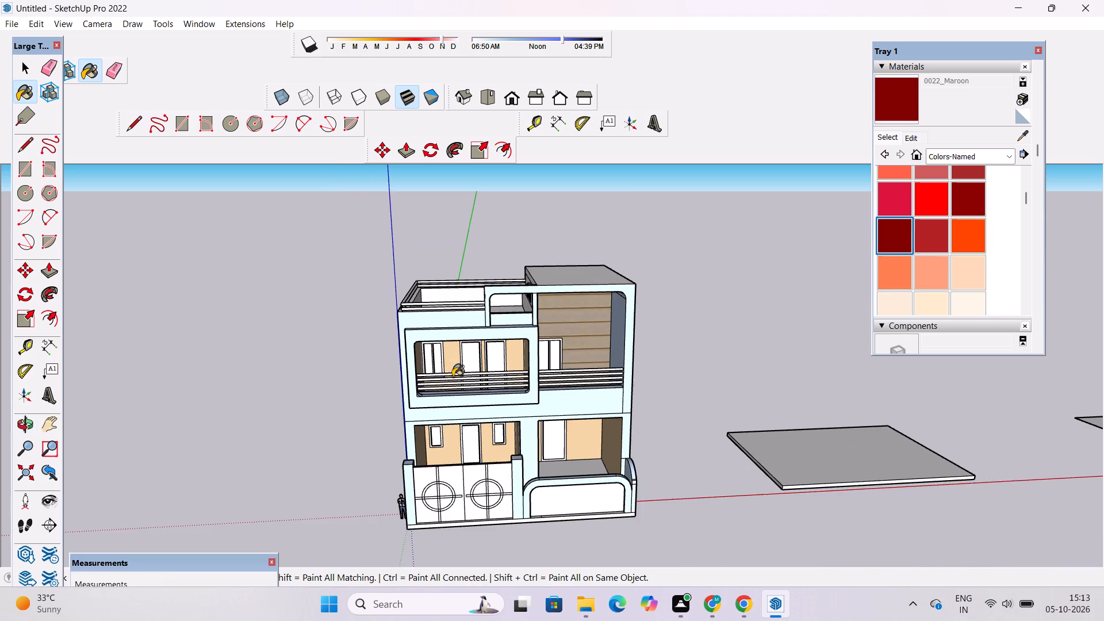
scroll(527, 424, down, 1)
scroll(547, 452, up, 15)
scroll(573, 331, up, 4)
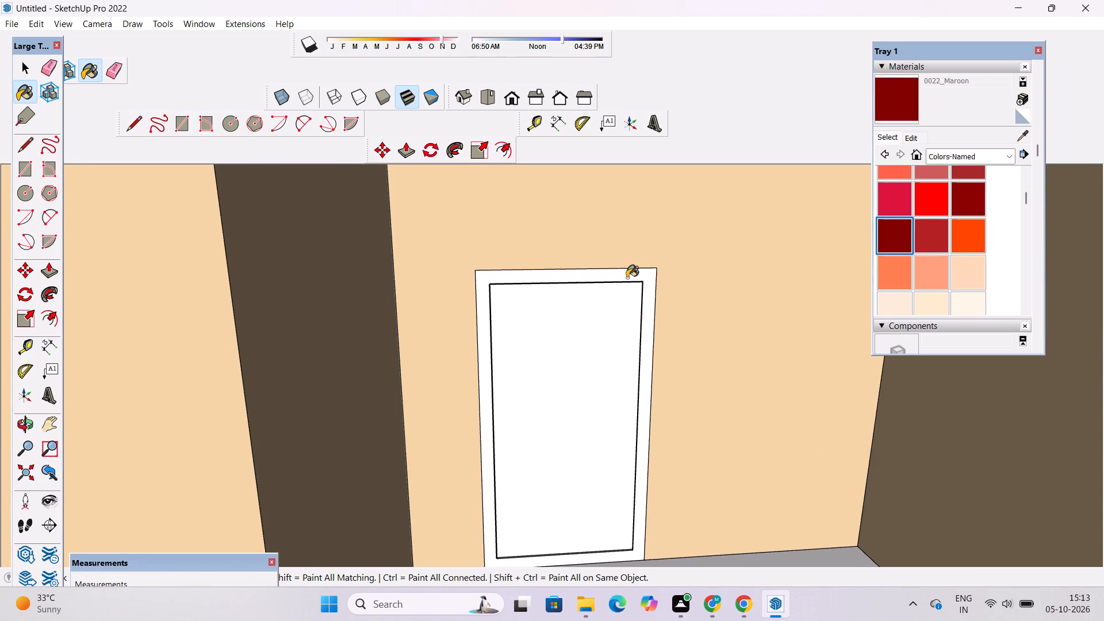
click(627, 278)
scroll(457, 363, down, 5)
Darken the 0022_Maroon material to a very deep brownish maroon, judging it on the painted door frame.
click(909, 136)
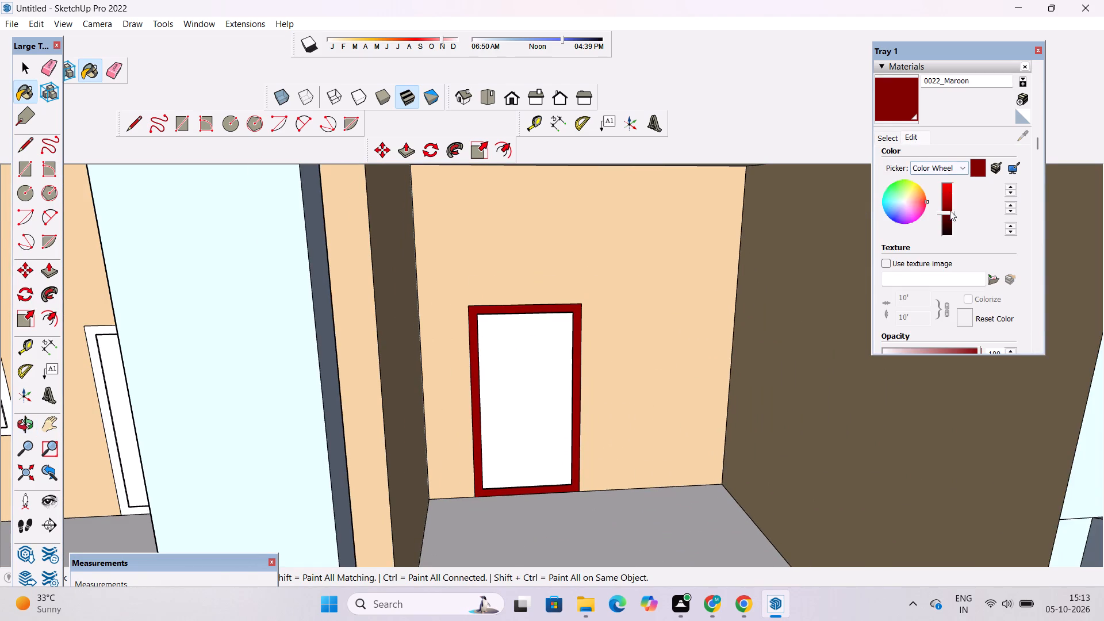
click(949, 216)
click(949, 216)
click(949, 216)
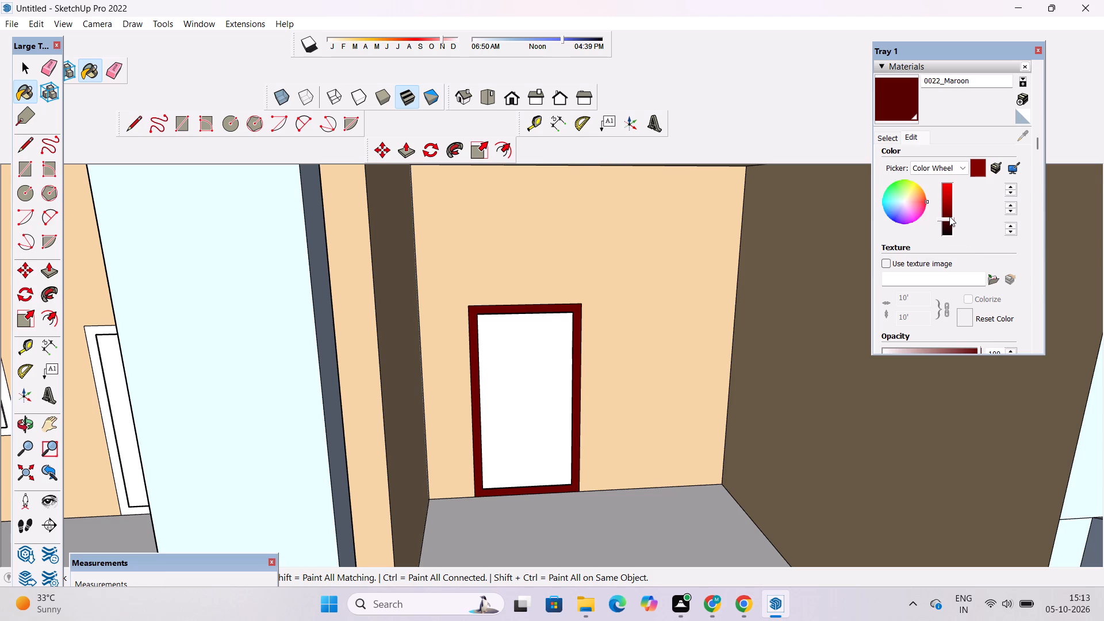
click(949, 216)
scroll(581, 351, down, 6)
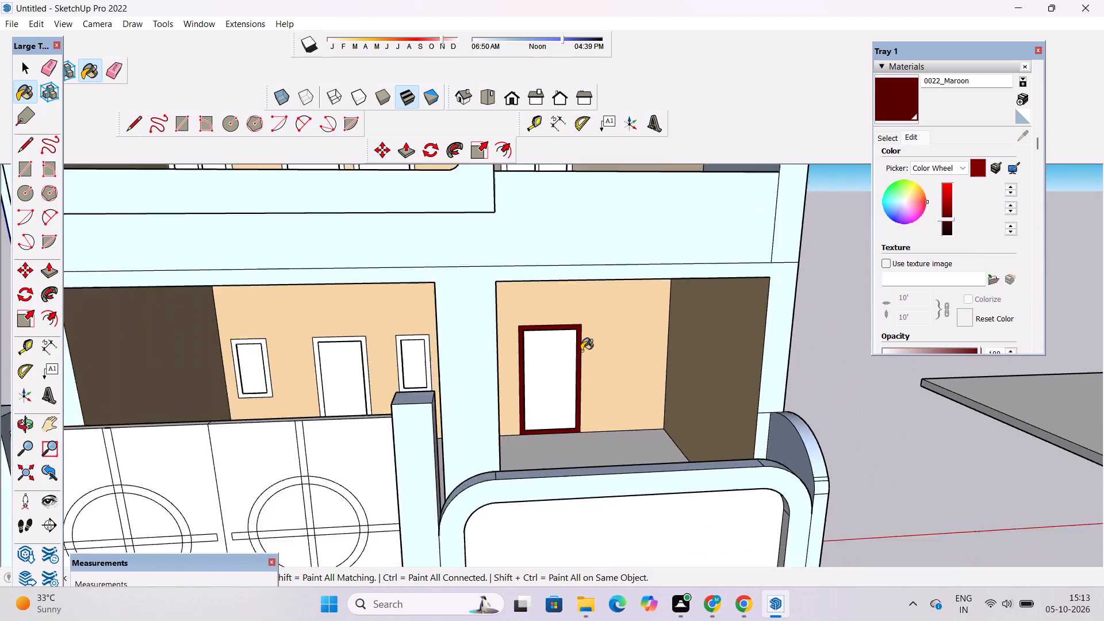
scroll(581, 351, down, 6)
scroll(922, 233, up, 5)
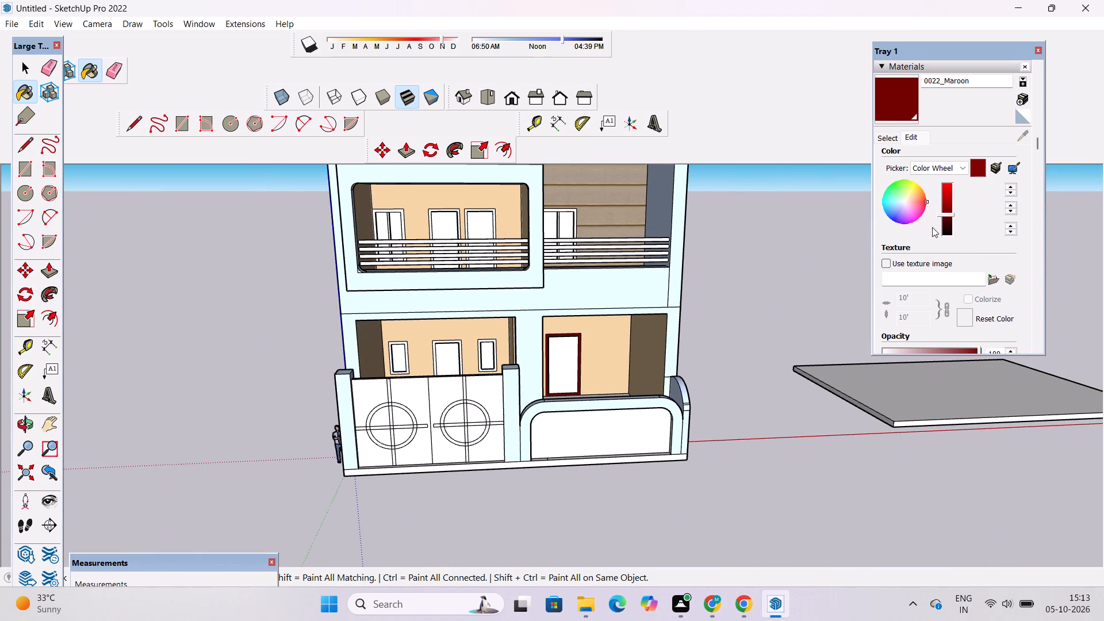
scroll(943, 228, up, 1)
click(948, 222)
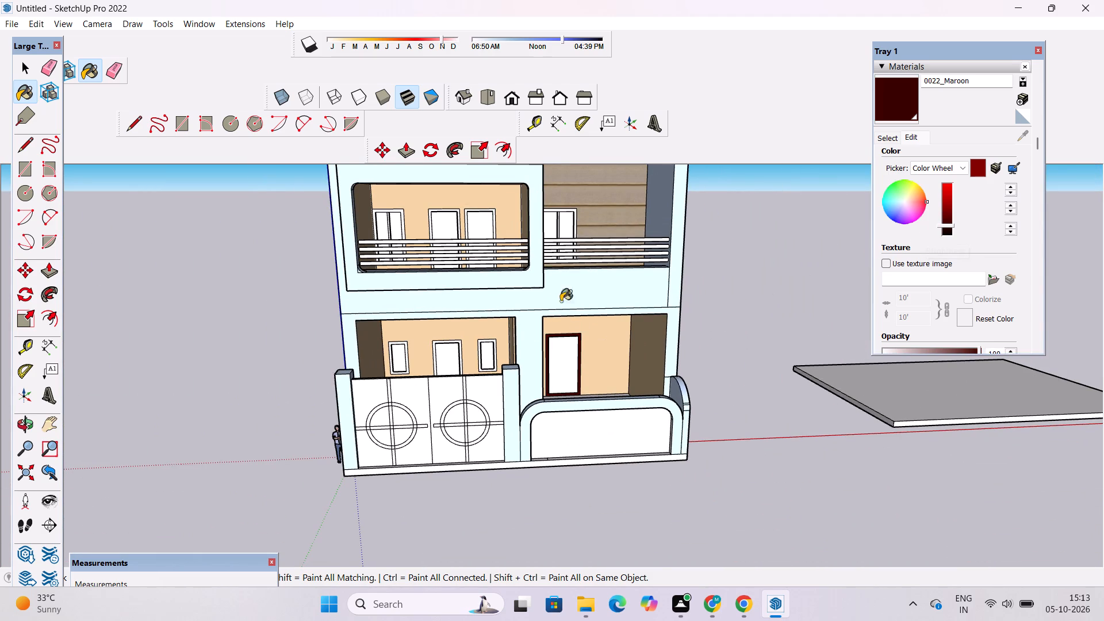
Paint the frame of the upper balcony door farthest from the two-pane window with the darkened 0022_Maroon.
scroll(522, 268, up, 4)
scroll(437, 185, up, 8)
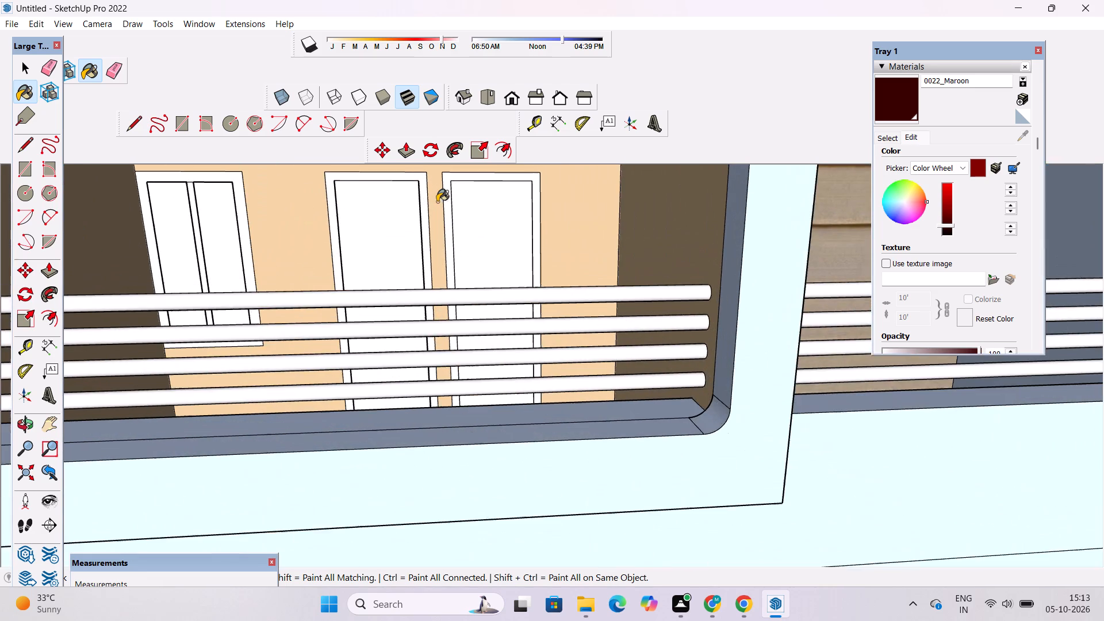
scroll(454, 198, up, 4)
click(443, 189)
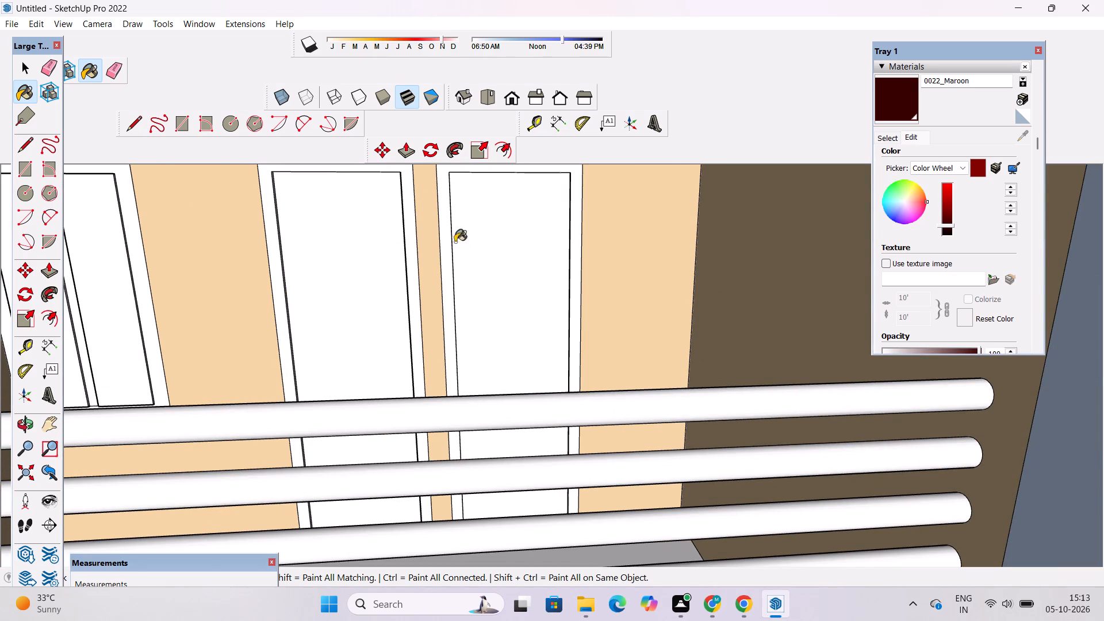
scroll(455, 291, down, 1)
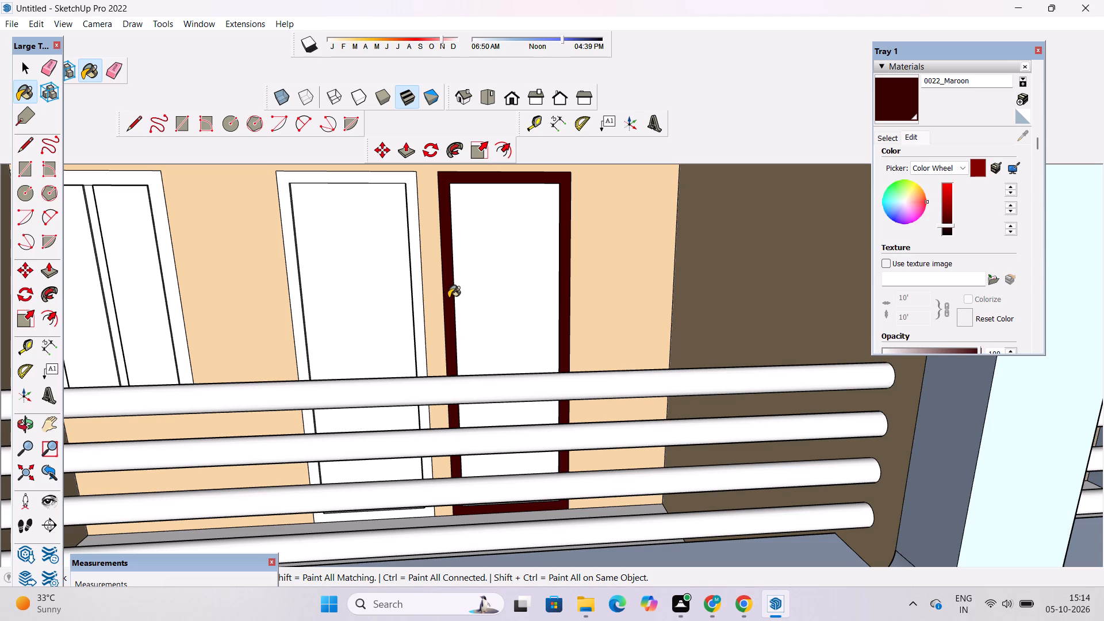
scroll(483, 322, down, 3)
Examine the upper balcony's doors and window behind the railing, and the façade from the front and side.
key(space)
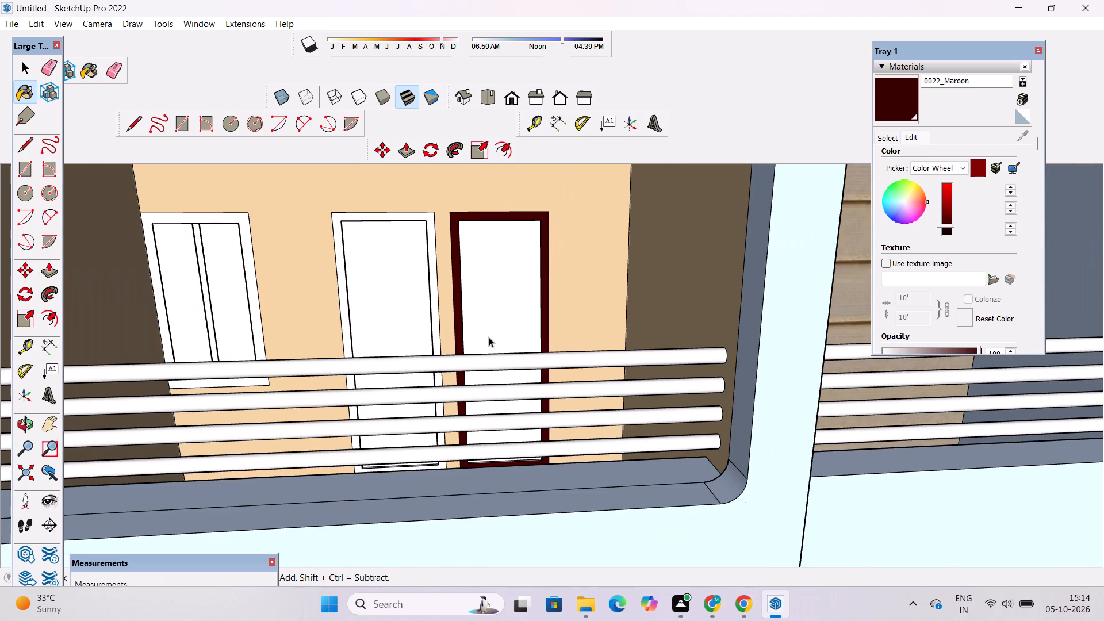
key(o)
scroll(489, 337, up, 3)
shift+drag(494, 334, 478, 347)
drag(492, 372, 486, 353)
scroll(484, 344, down, 4)
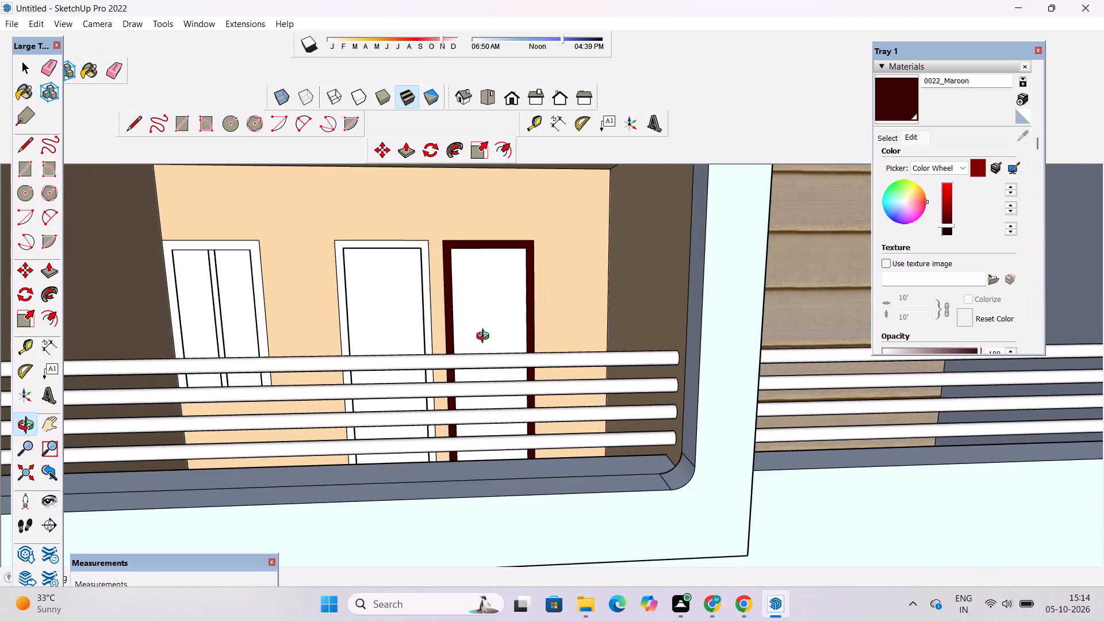
scroll(488, 335, down, 1)
shift+drag(490, 330, 490, 344)
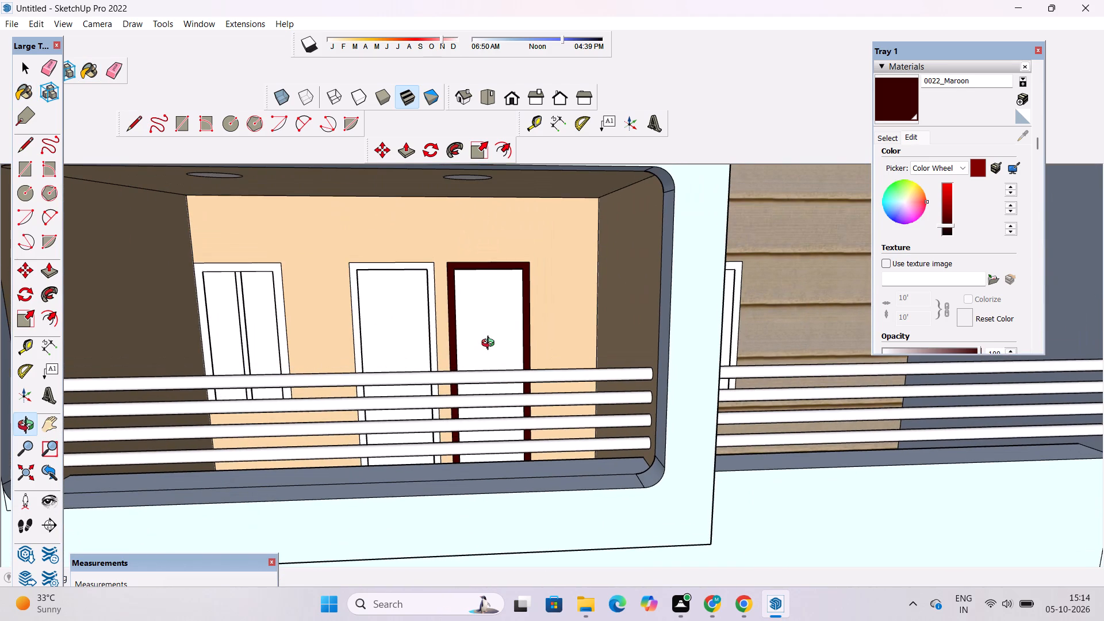
scroll(494, 338, down, 1)
shift+drag(494, 338, 505, 340)
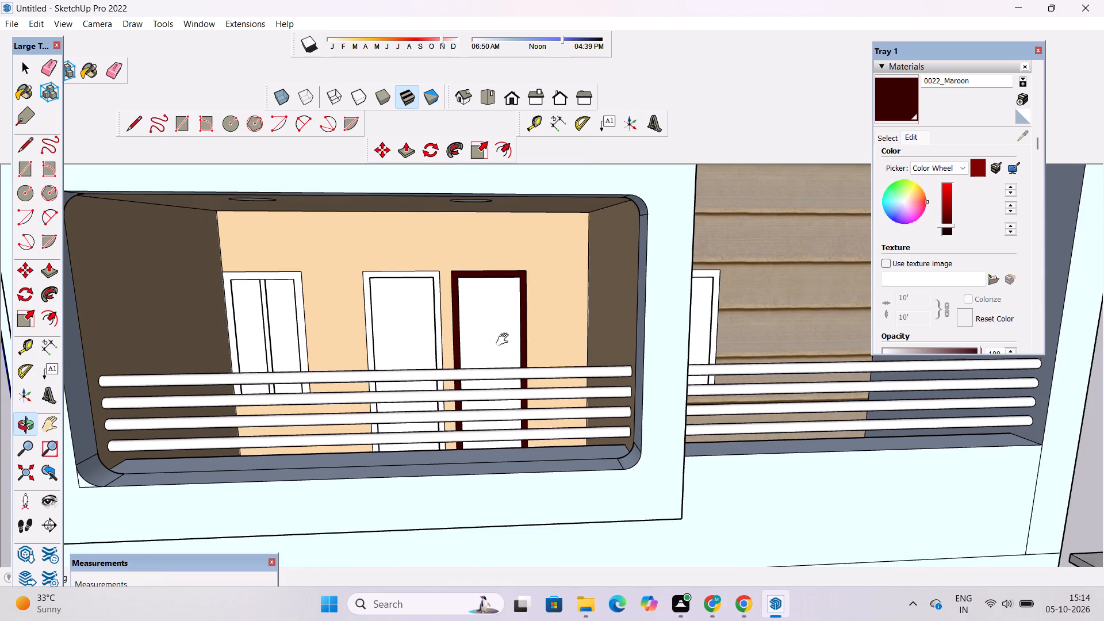
shift+drag(505, 340, 518, 343)
scroll(519, 342, down, 1)
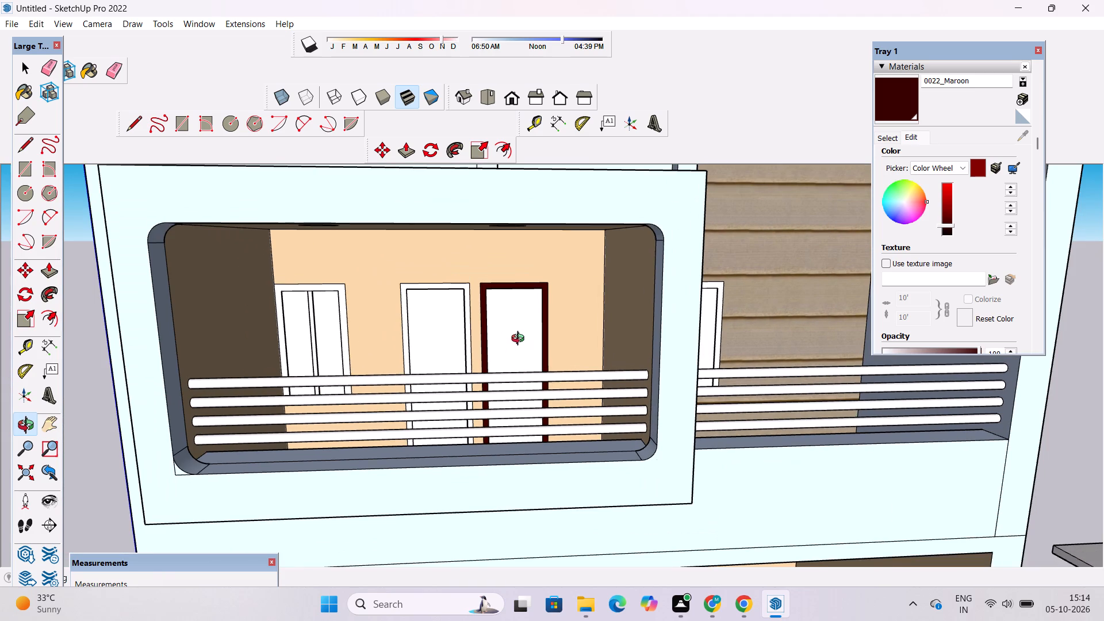
scroll(521, 340, down, 1)
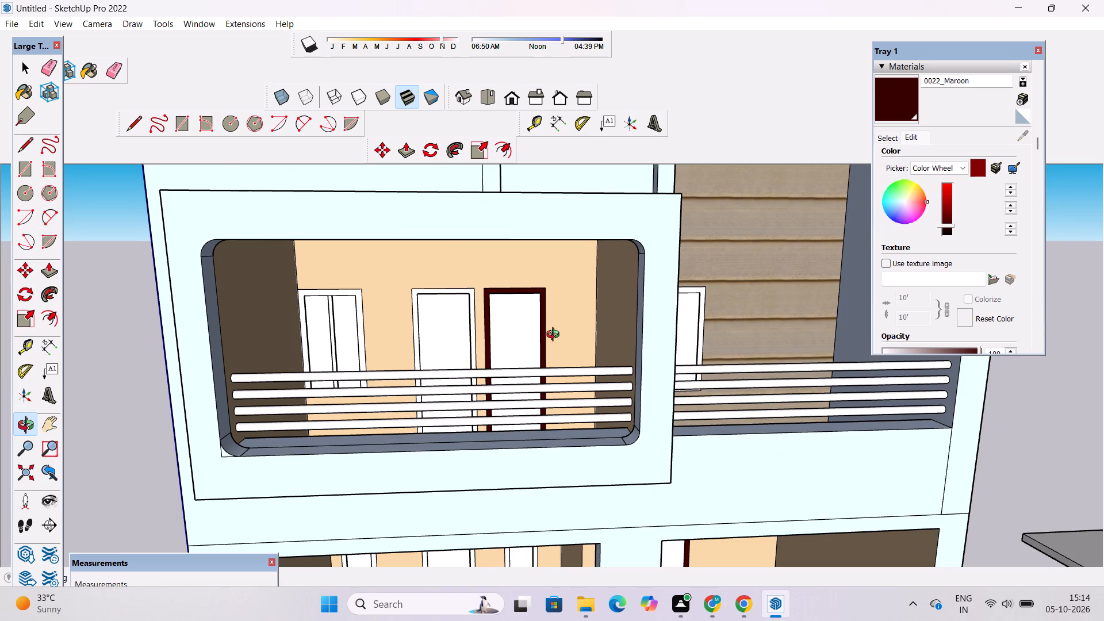
scroll(555, 336, down, 1)
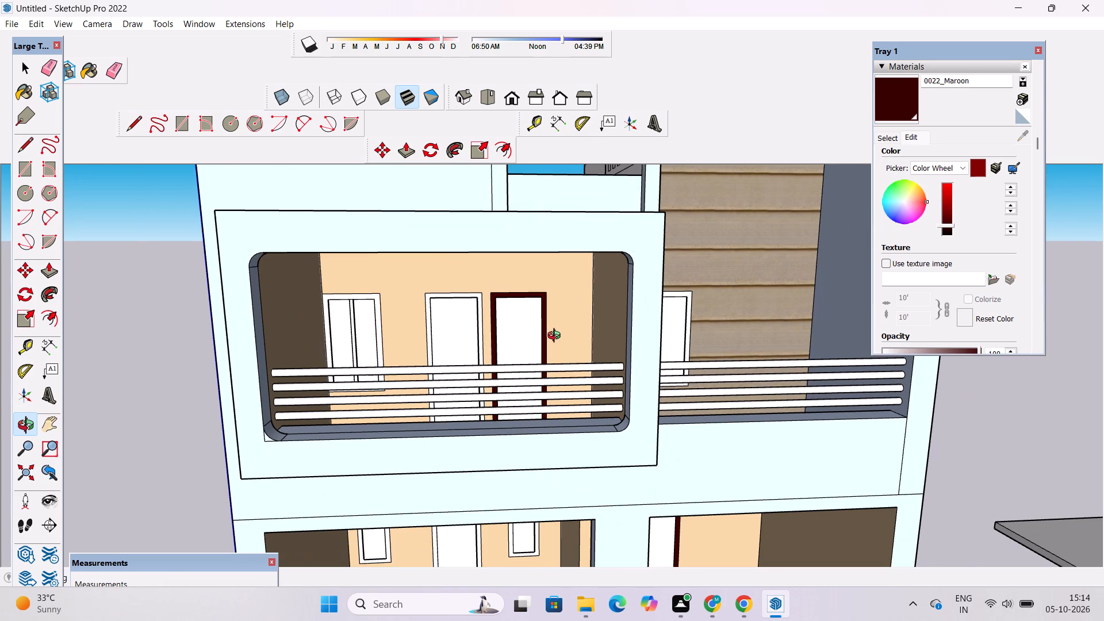
scroll(549, 349, down, 4)
shift+drag(565, 328, 490, 358)
drag(537, 392, 524, 383)
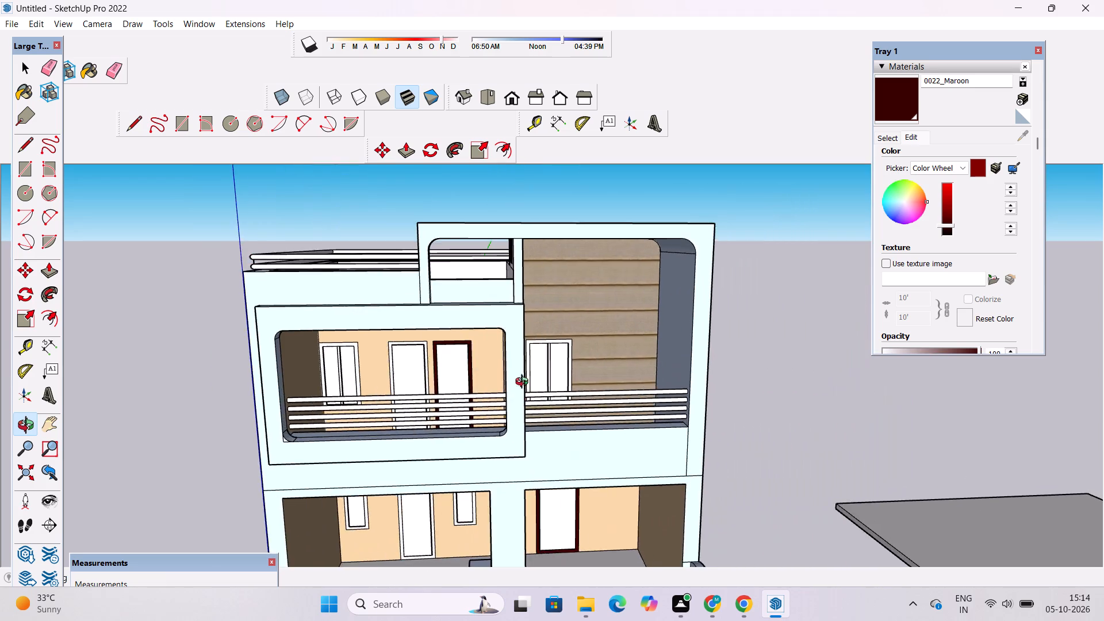
drag(524, 383, 700, 389)
scroll(413, 440, up, 4)
shift+drag(412, 440, 430, 336)
drag(378, 352, 446, 358)
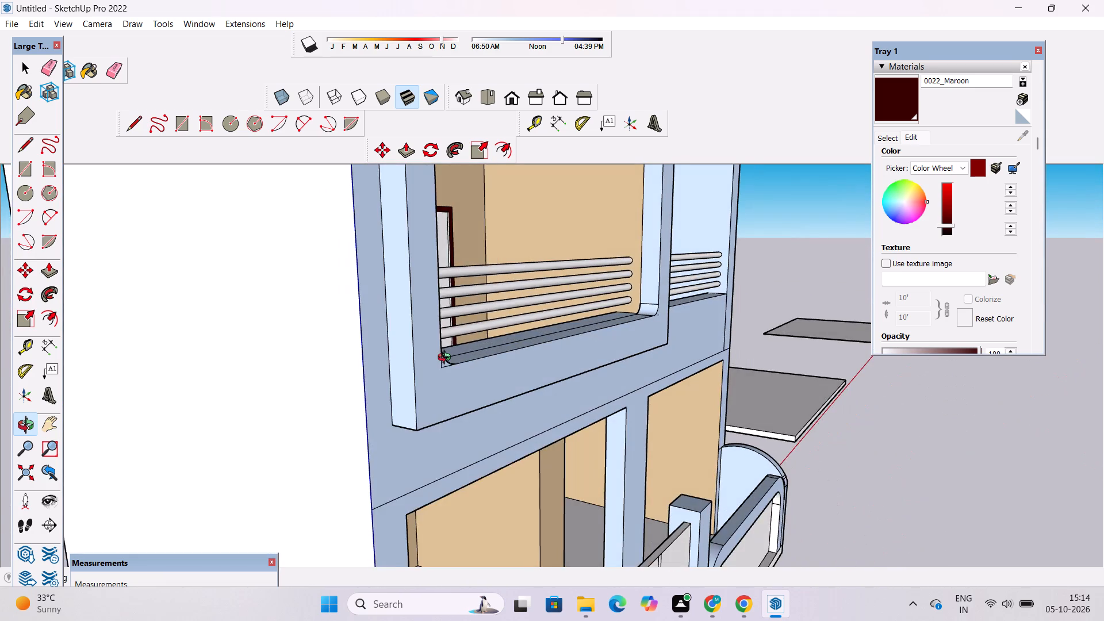
scroll(447, 359, up, 2)
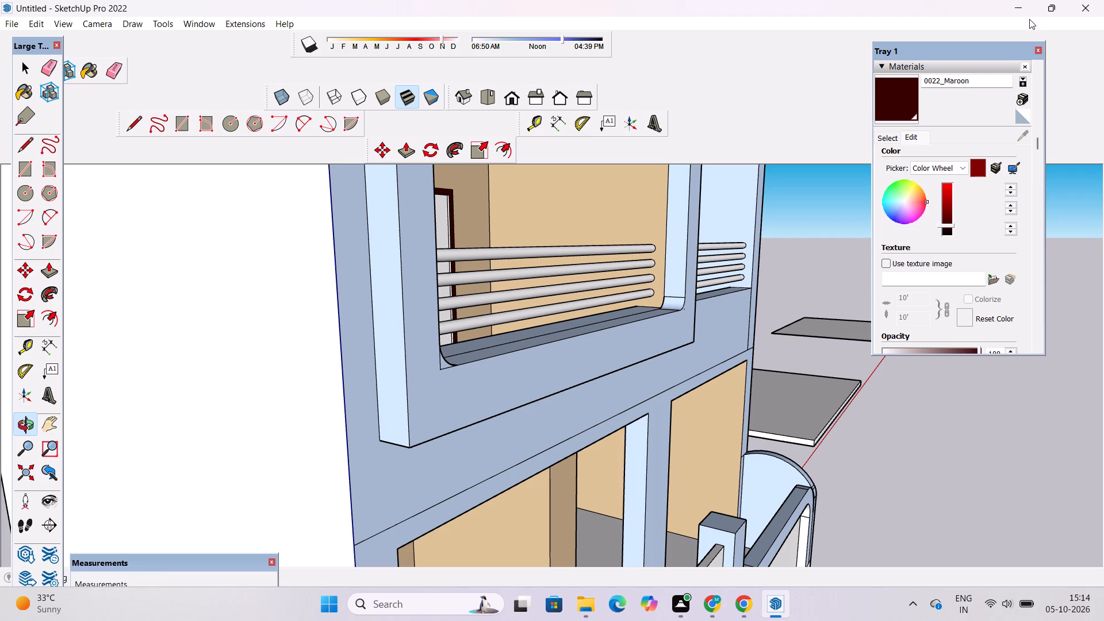
scroll(1029, 19, down, 5)
scroll(513, 254, down, 8)
drag(640, 299, 580, 305)
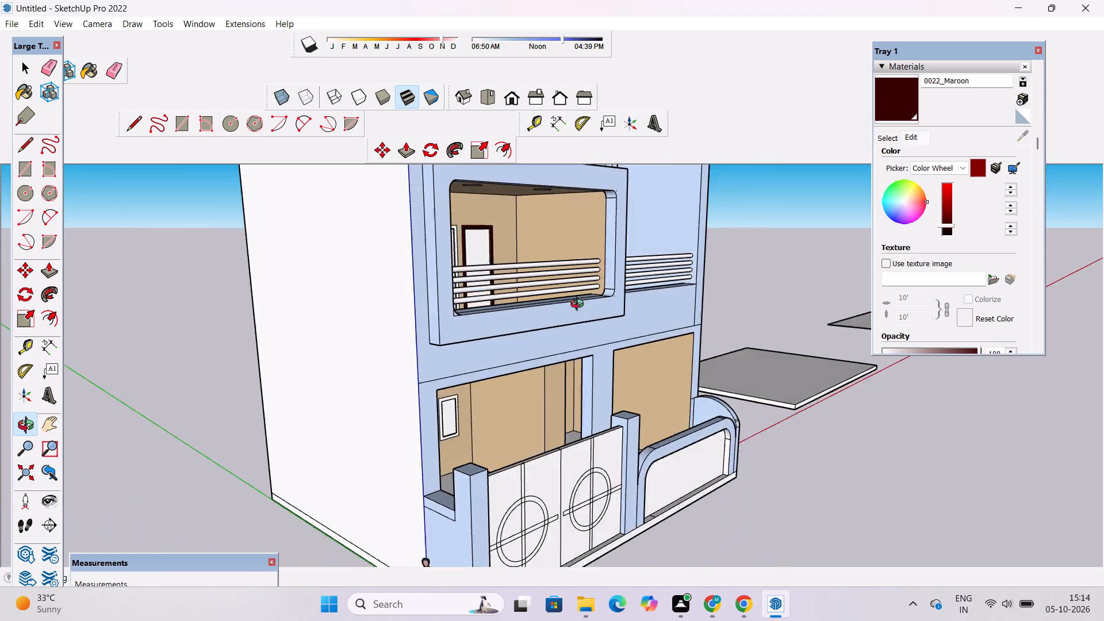
drag(580, 305, 489, 317)
Paint the middle balcony door's frame and its inner side edge with the darkened 0022_Maroon.
scroll(598, 261, up, 3)
drag(599, 257, 503, 257)
scroll(492, 220, up, 4)
shift+drag(492, 218, 566, 275)
drag(563, 275, 507, 258)
scroll(516, 269, up, 3)
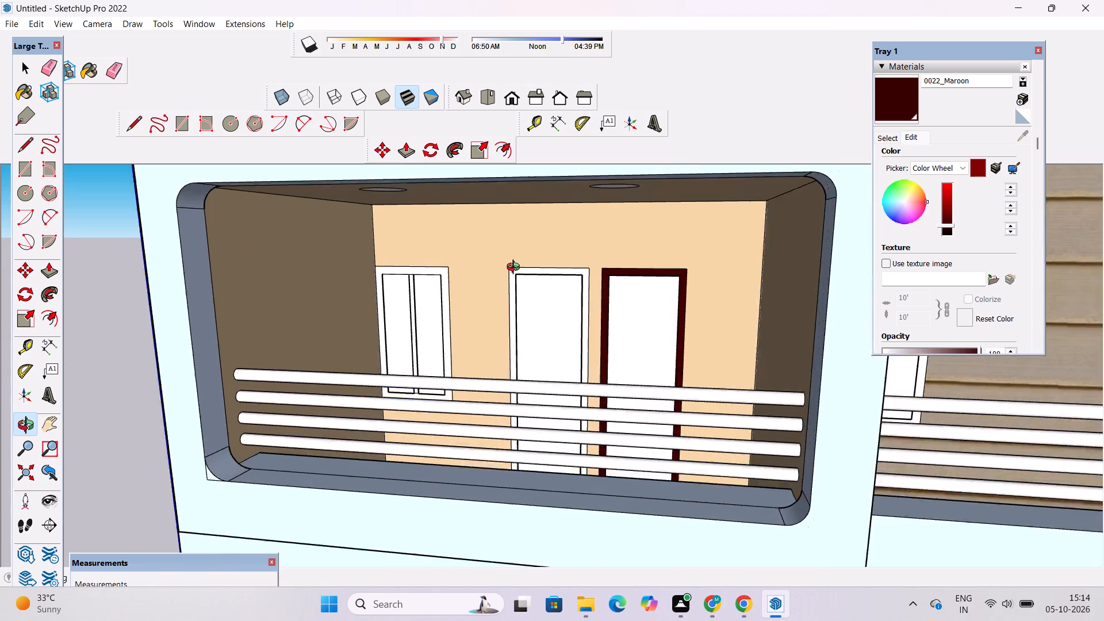
scroll(516, 269, up, 2)
drag(535, 301, 520, 263)
drag(536, 254, 539, 234)
click(892, 103)
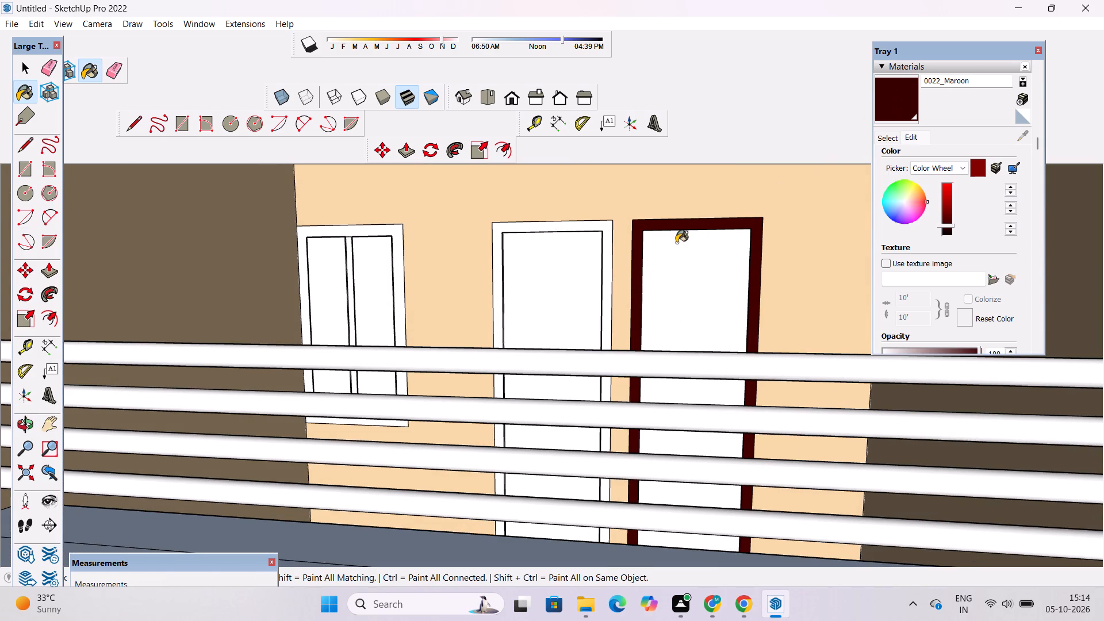
scroll(654, 272, up, 3)
scroll(574, 269, up, 8)
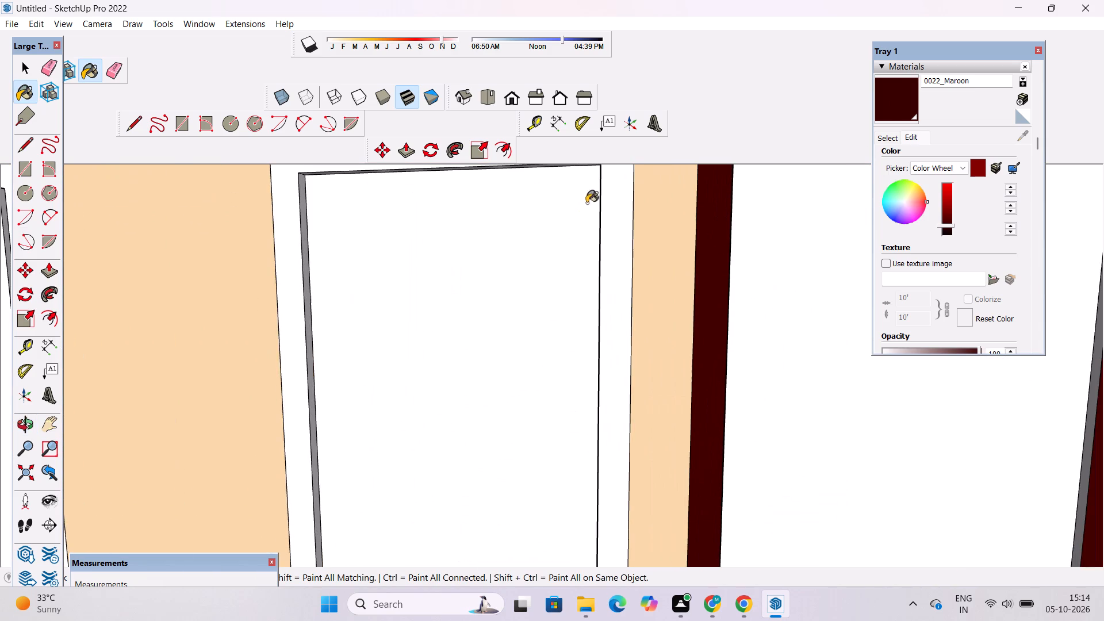
click(611, 209)
scroll(319, 224, up, 9)
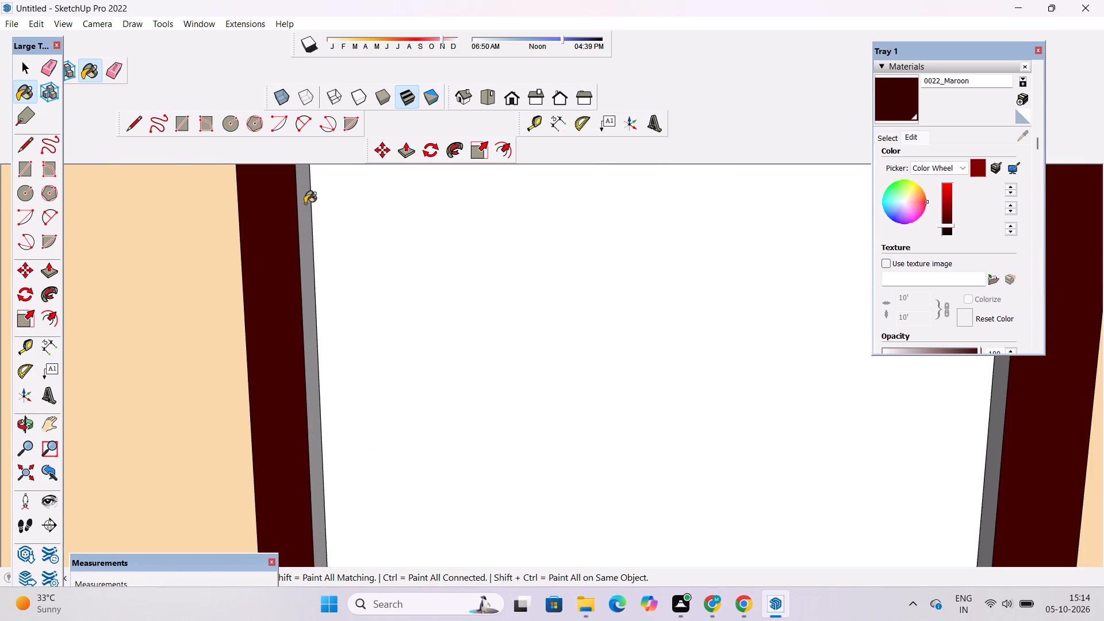
click(305, 204)
scroll(325, 246, down, 6)
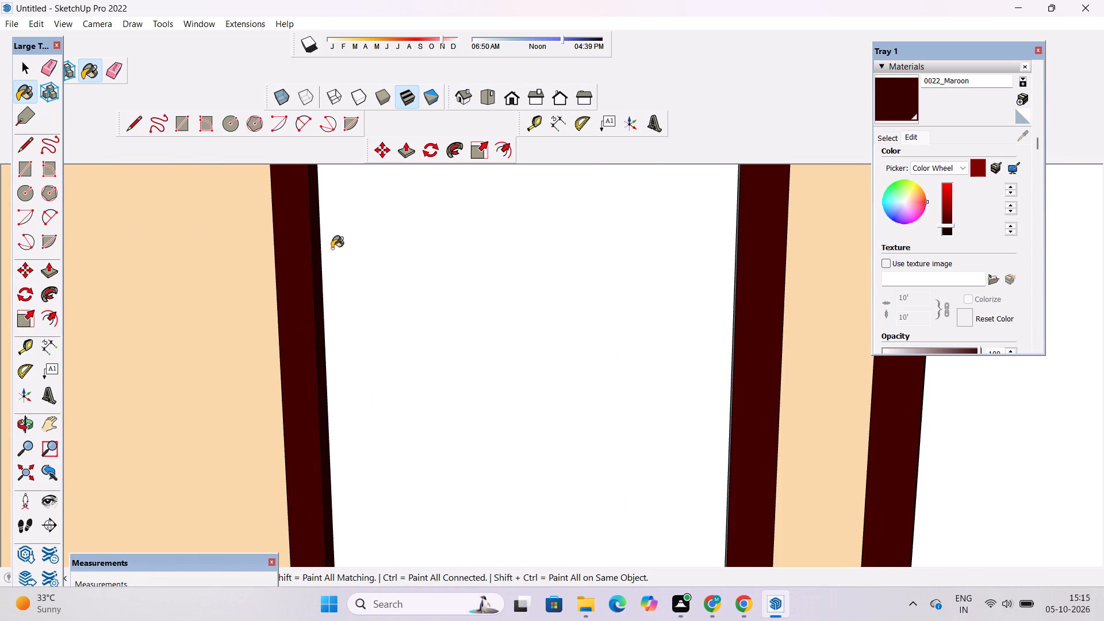
scroll(332, 248, down, 9)
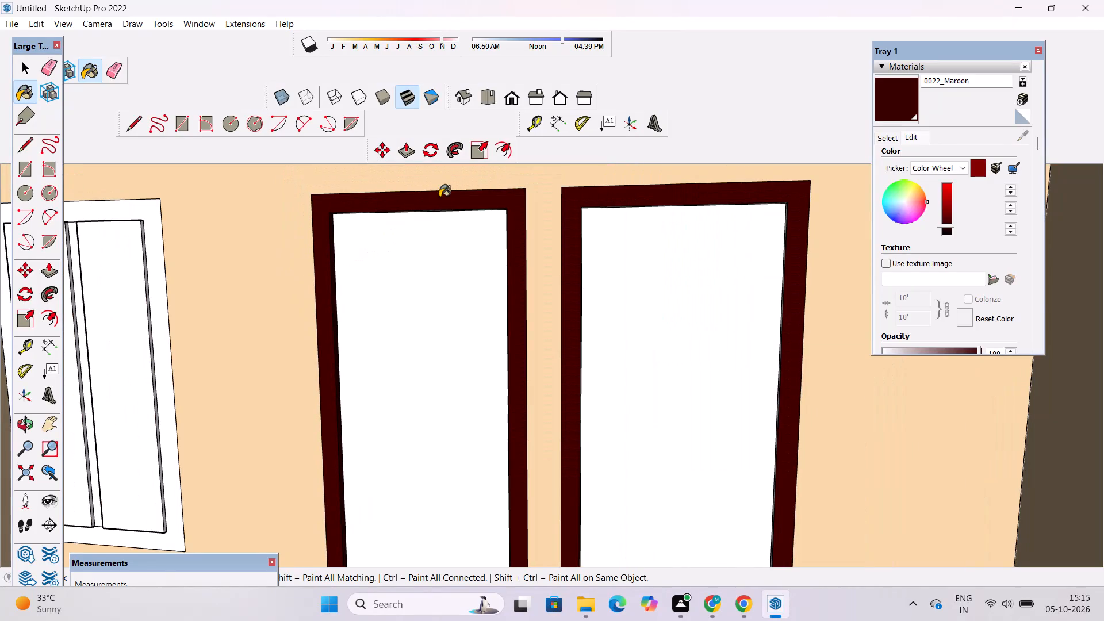
Paint the balcony's two-pane window frame and its central mullion with the darkened 0022_Maroon.
scroll(443, 219, down, 8)
scroll(247, 223, up, 9)
click(267, 209)
click(274, 232)
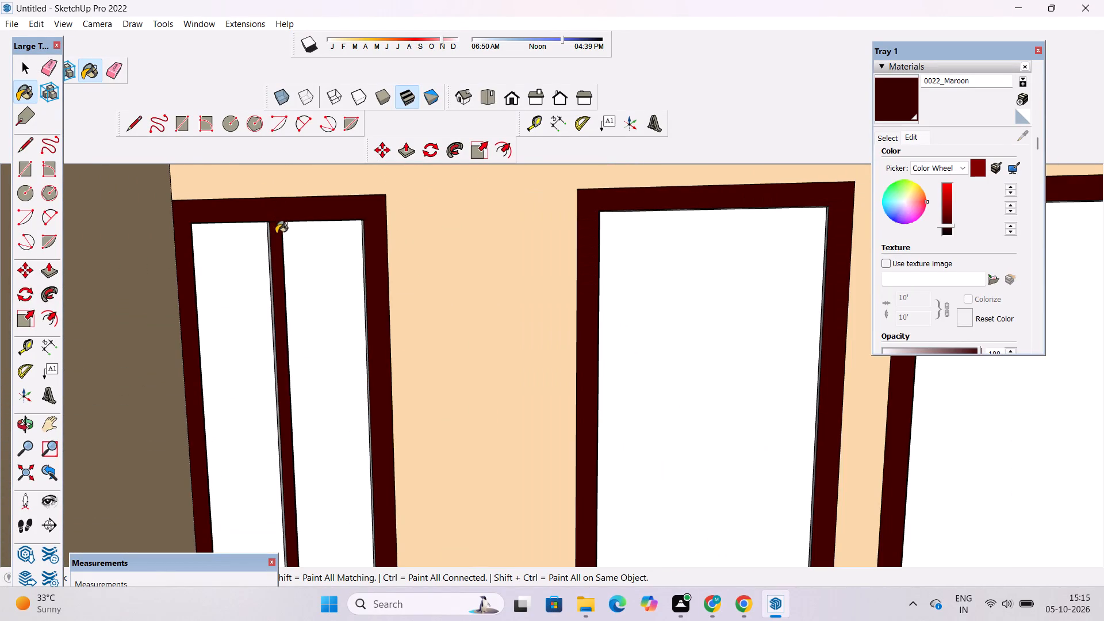
Paint the inner side edges of the balcony two-pane window's mullion and frame with the darkened 0022_Maroon.
scroll(255, 227, up, 20)
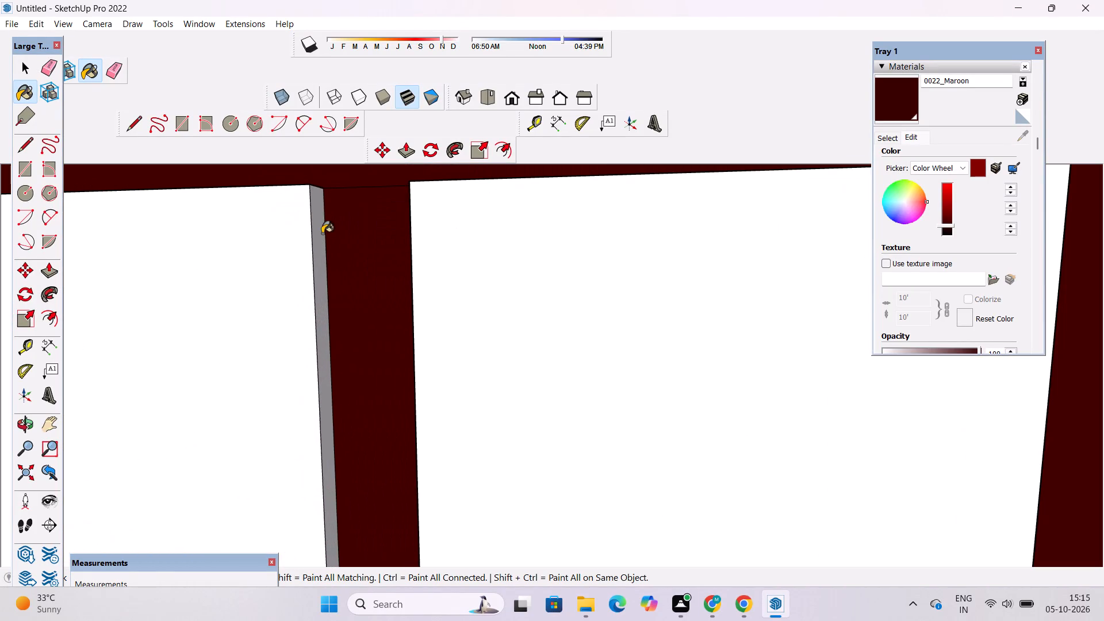
click(317, 224)
scroll(291, 221, down, 12)
scroll(503, 278, up, 9)
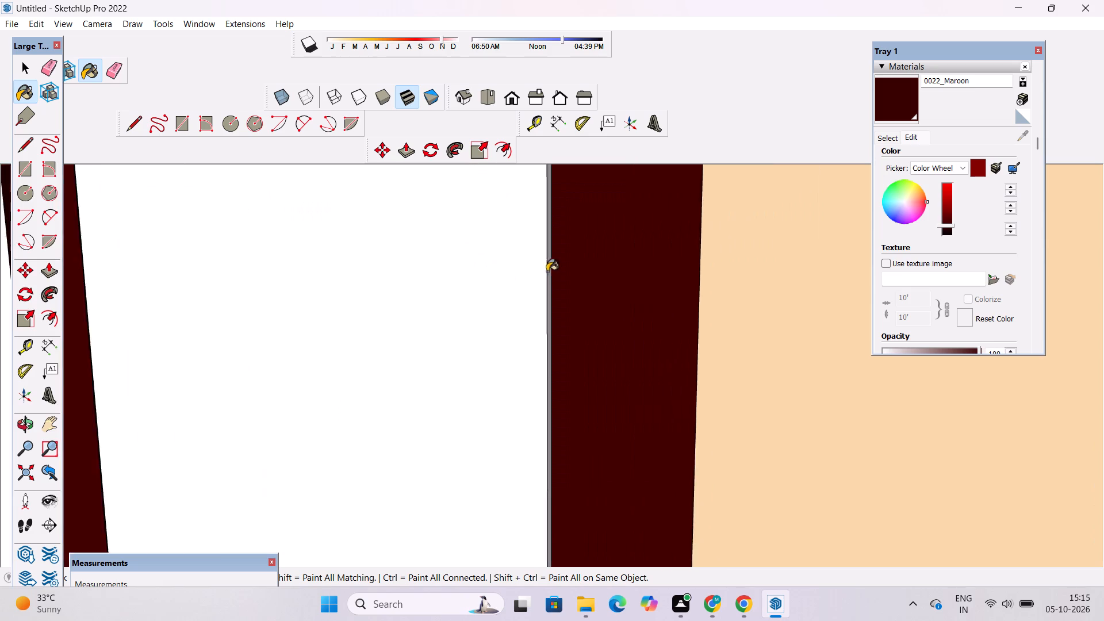
scroll(547, 271, up, 6)
click(562, 251)
Examine the balcony two-pane window's frame and mullion edges from below, from the side and along the sill.
key(o)
drag(716, 299, 668, 301)
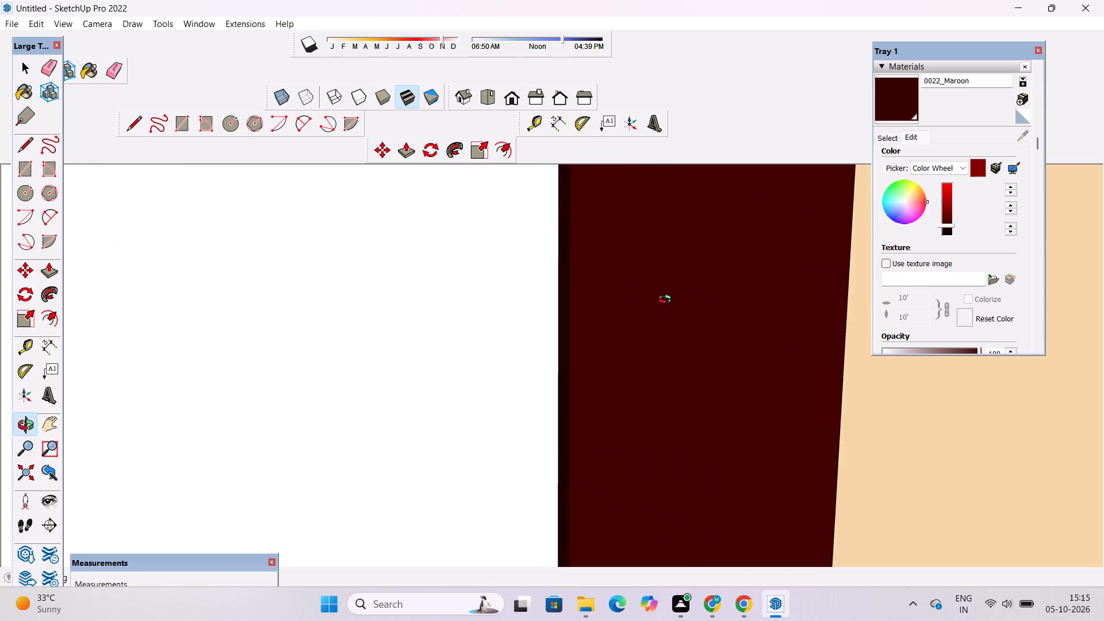
drag(668, 301, 419, 289)
scroll(419, 289, down, 3)
shift+drag(425, 310, 502, 256)
drag(528, 273, 599, 379)
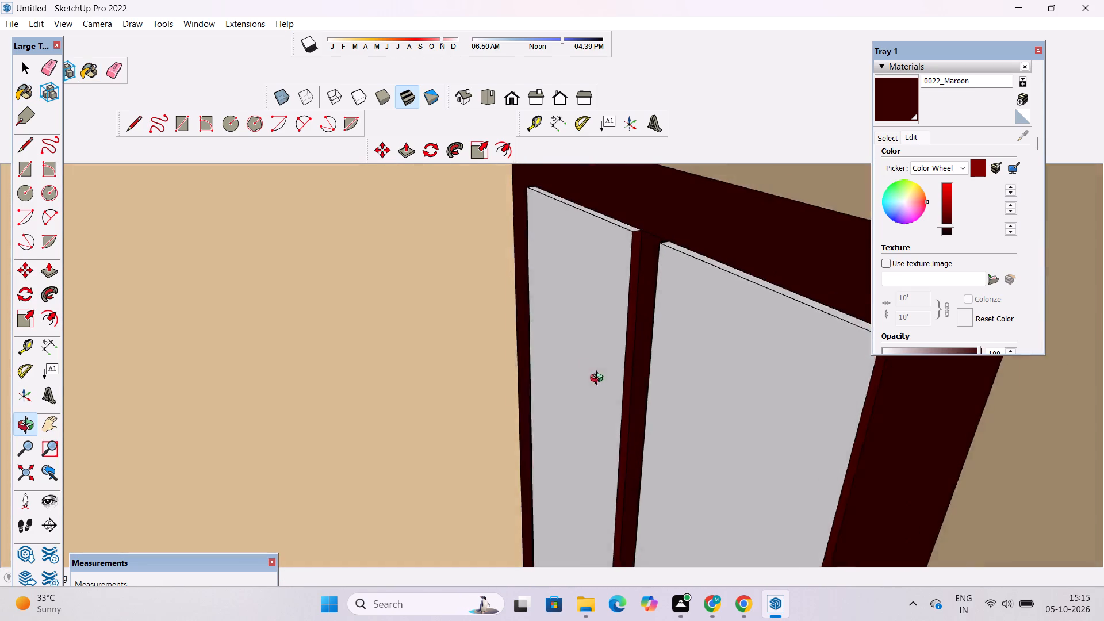
drag(599, 379, 668, 394)
drag(672, 398, 681, 270)
drag(711, 270, 634, 218)
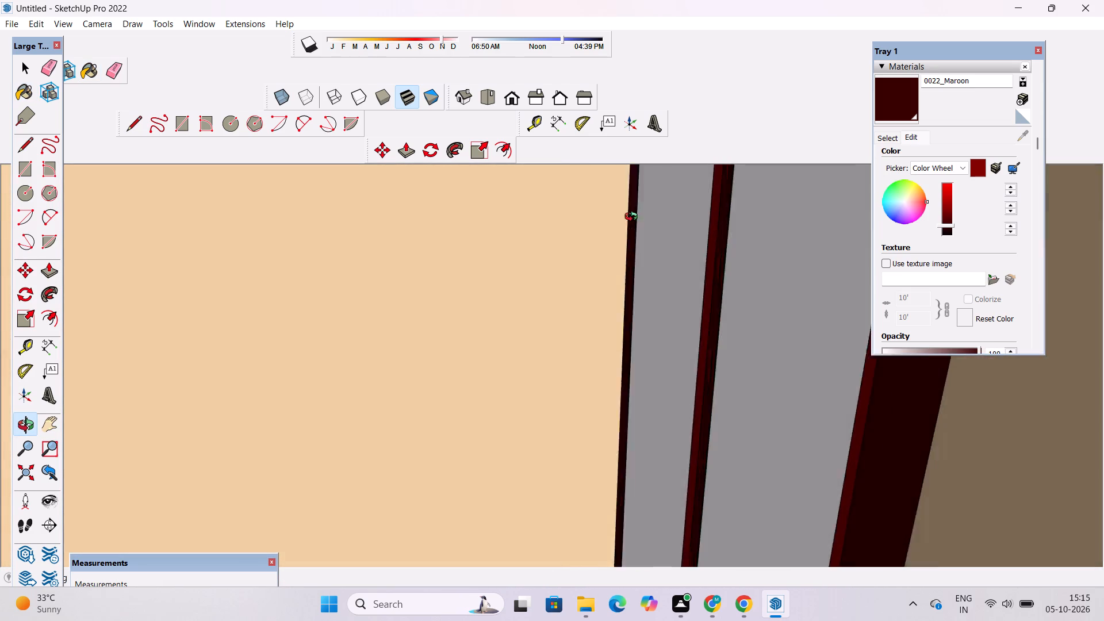
drag(634, 218, 764, 218)
scroll(482, 276, down, 3)
scroll(474, 285, up, 1)
scroll(474, 285, down, 6)
drag(443, 310, 608, 208)
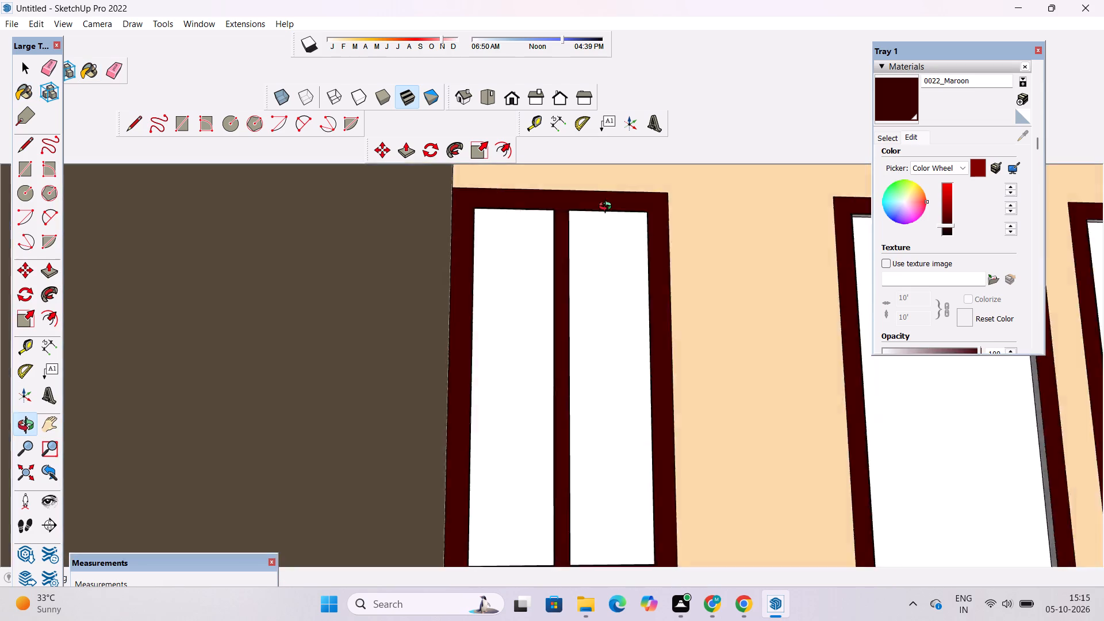
drag(608, 208, 554, 338)
drag(562, 423, 565, 450)
shift+drag(565, 450, 439, 385)
drag(438, 383, 457, 342)
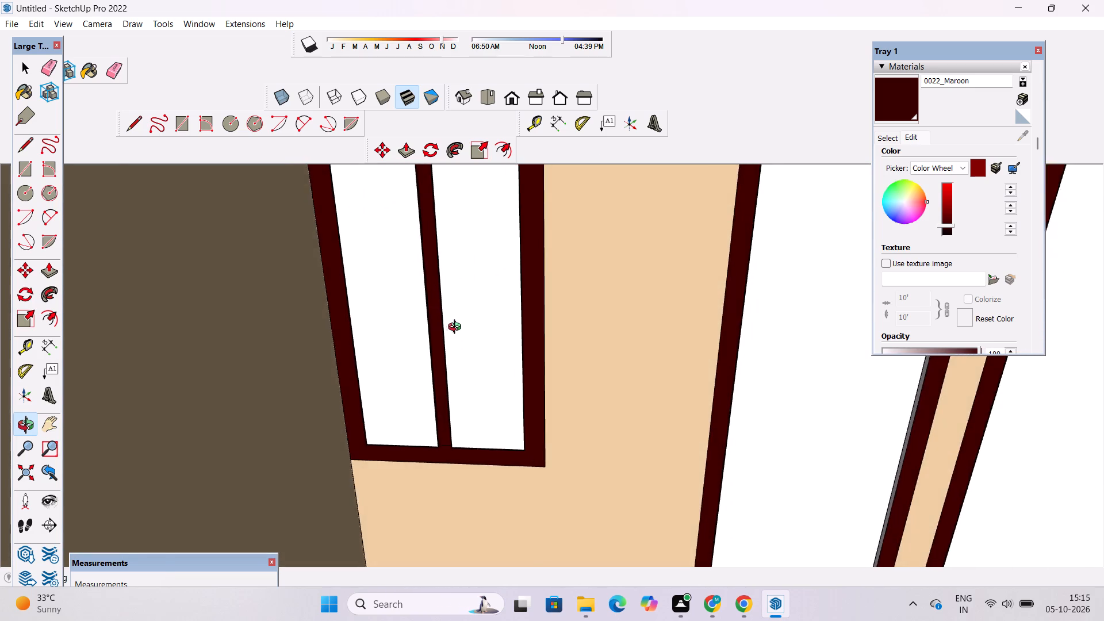
Paint the frames of the ground-floor door behind the gate and its two flanking windows with the darkened 0022_Maroon.
scroll(457, 328, down, 13)
shift+drag(606, 356, 520, 247)
drag(574, 400, 565, 310)
scroll(548, 300, down, 7)
shift+drag(639, 365, 571, 294)
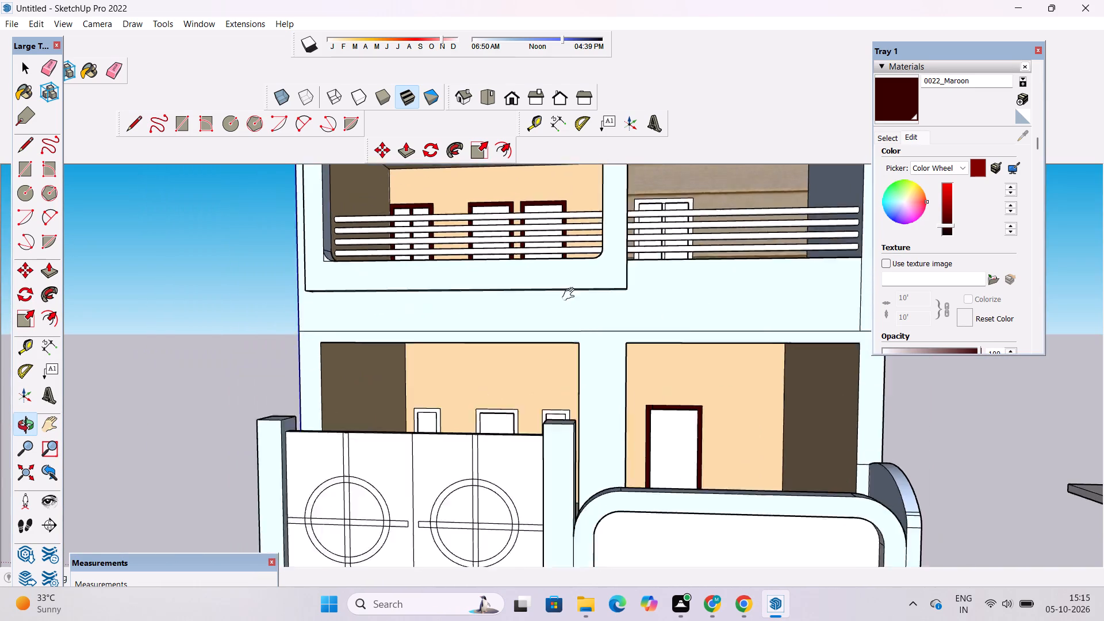
shift+drag(571, 294, 557, 278)
drag(571, 336, 599, 400)
scroll(757, 199, up, 1)
click(892, 99)
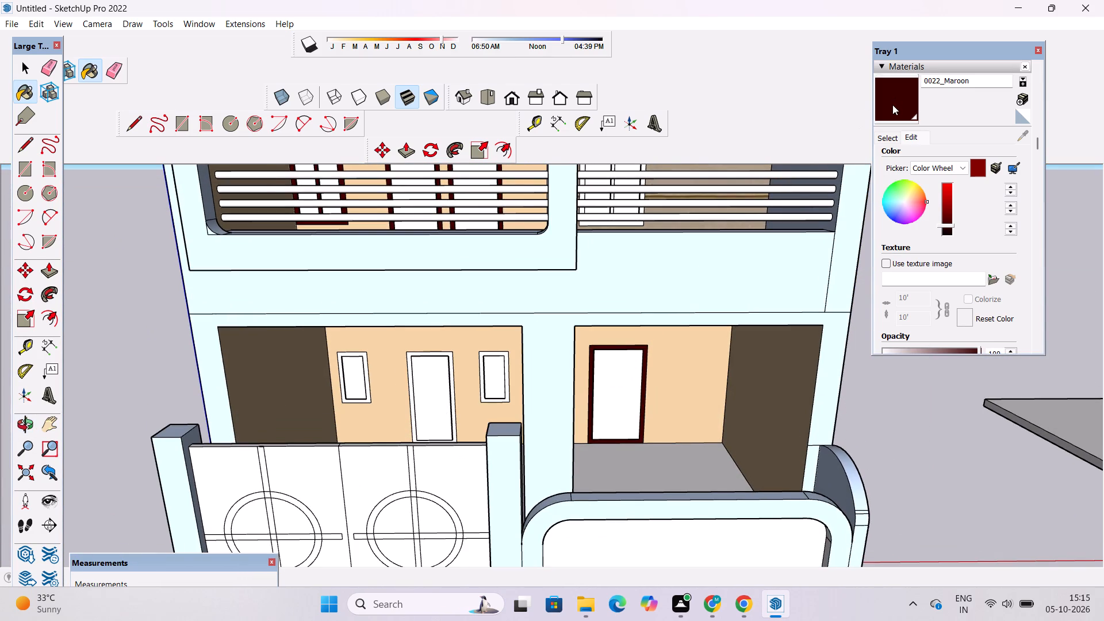
scroll(415, 356, up, 11)
click(412, 351)
scroll(228, 366, up, 1)
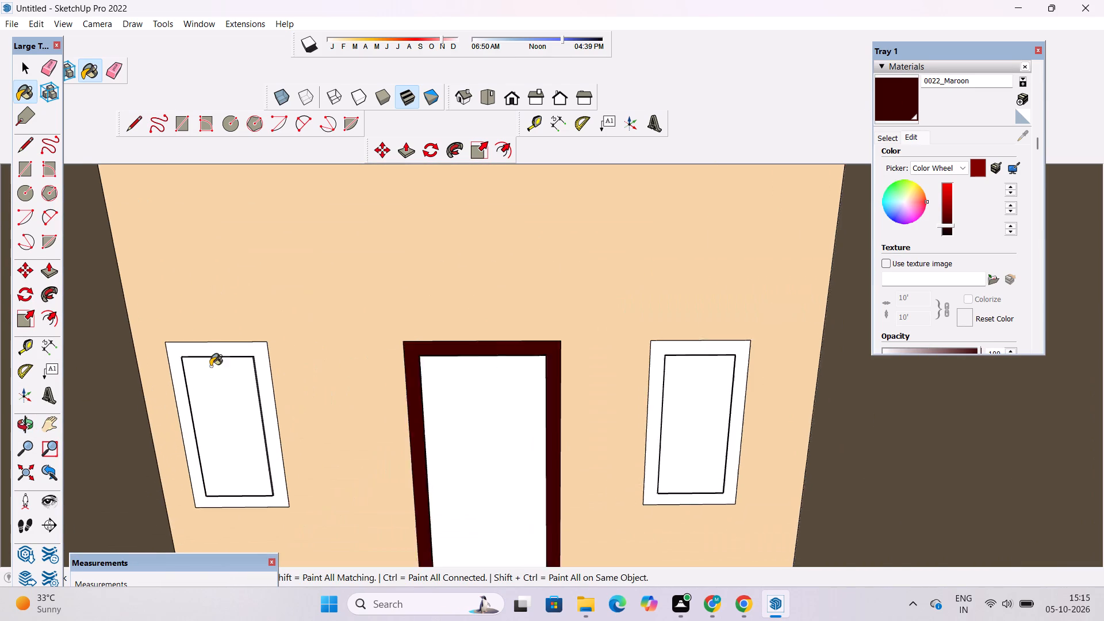
scroll(210, 366, up, 2)
click(229, 347)
click(754, 354)
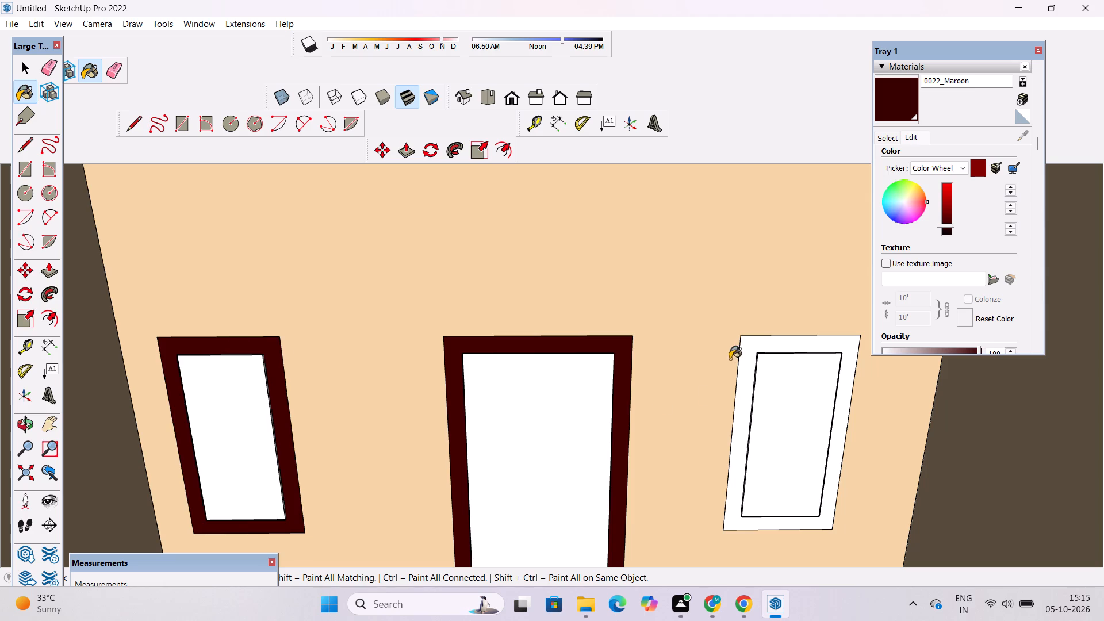
Paint the visible inner edges of the ground-floor door frame and the adjacent small window's frame with the darkened 0022_Maroon.
key(o)
drag(537, 494, 469, 375)
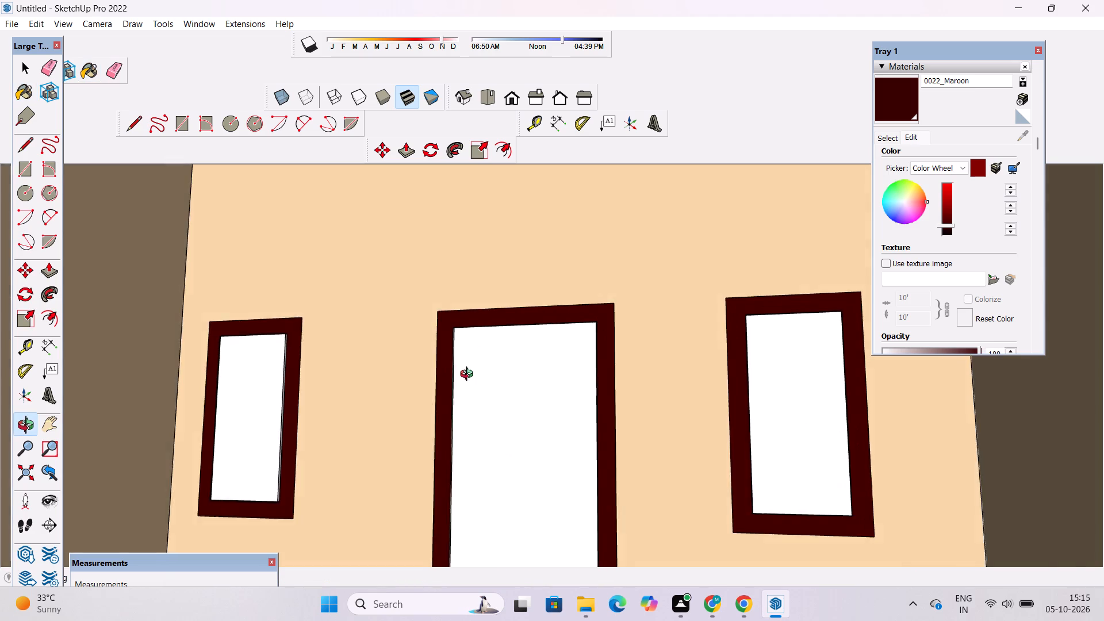
drag(469, 375, 401, 296)
click(905, 103)
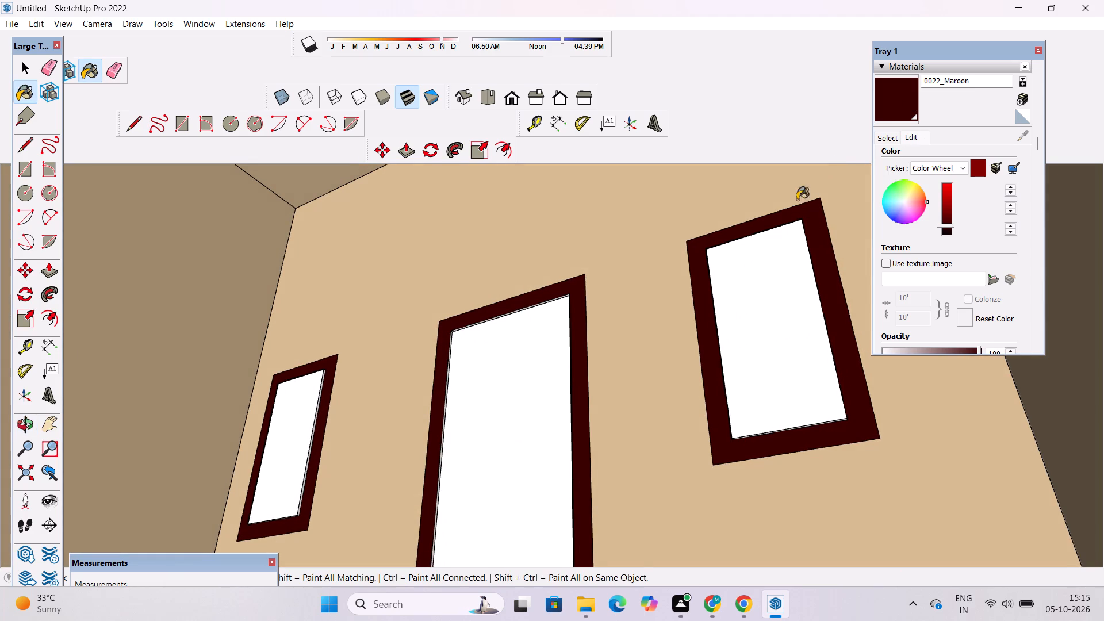
scroll(438, 341, up, 20)
scroll(438, 341, up, 1)
click(511, 267)
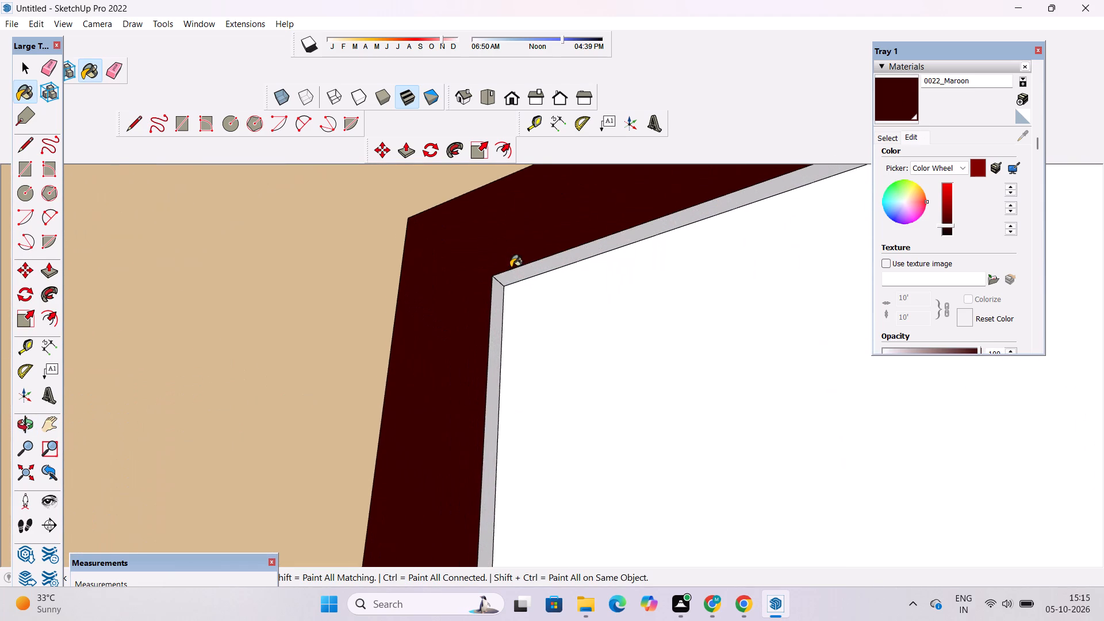
click(500, 280)
click(495, 289)
scroll(526, 249, down, 11)
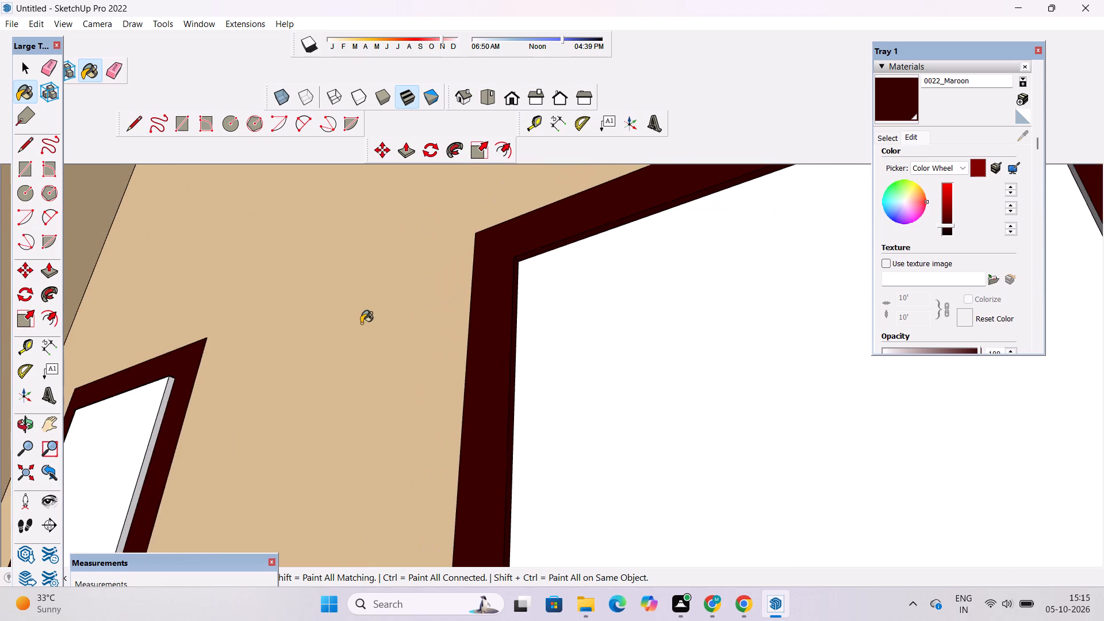
scroll(377, 320, down, 3)
scroll(171, 407, up, 12)
click(285, 298)
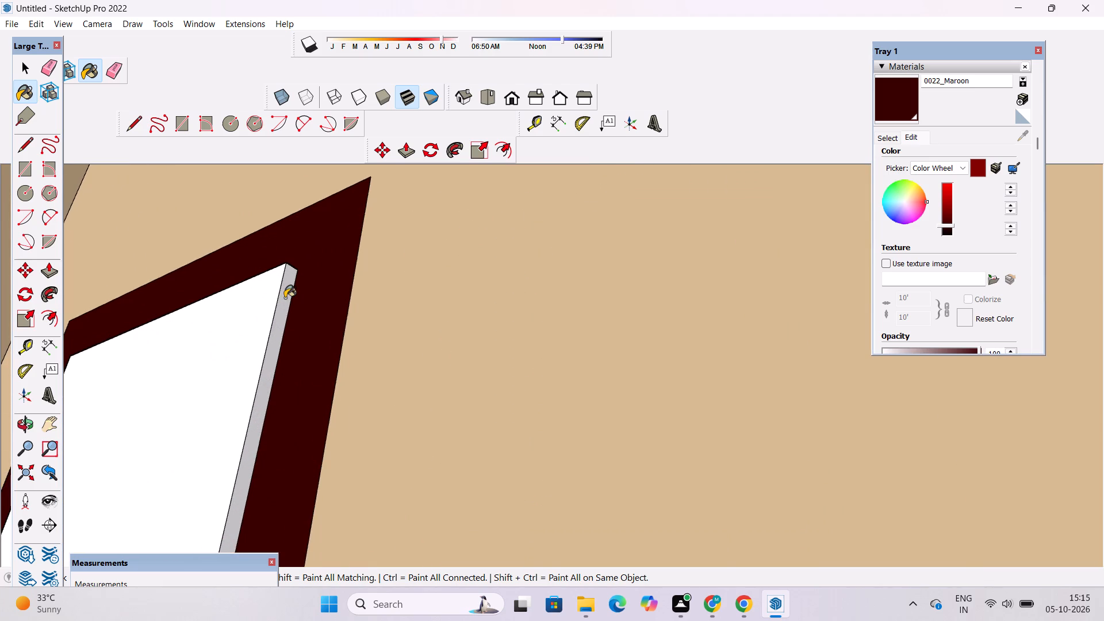
Examine the ground-floor door and window frames from the opposite side for unpainted inner edges.
scroll(299, 292, down, 7)
scroll(408, 296, down, 5)
key(o)
drag(361, 307, 373, 334)
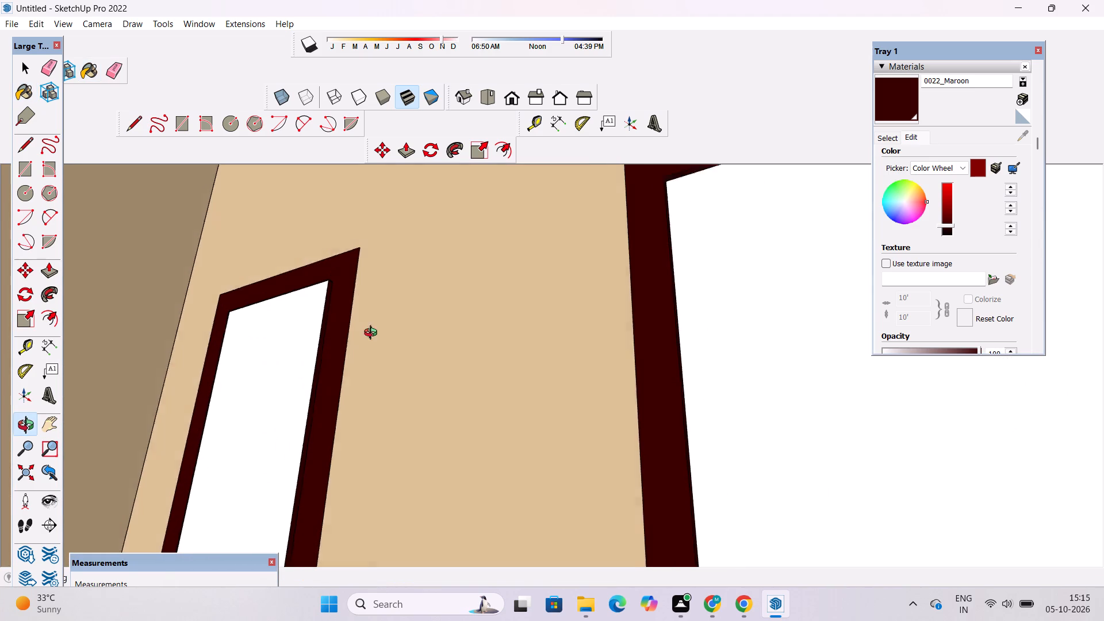
drag(373, 334, 444, 483)
drag(437, 470, 202, 453)
click(201, 453)
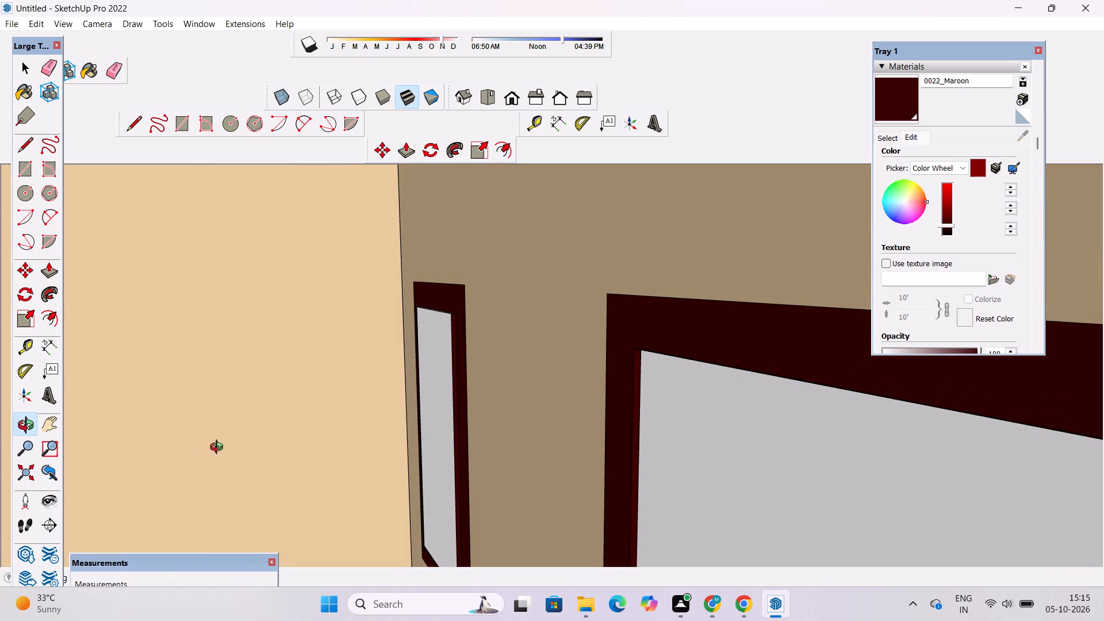
scroll(571, 312, down, 4)
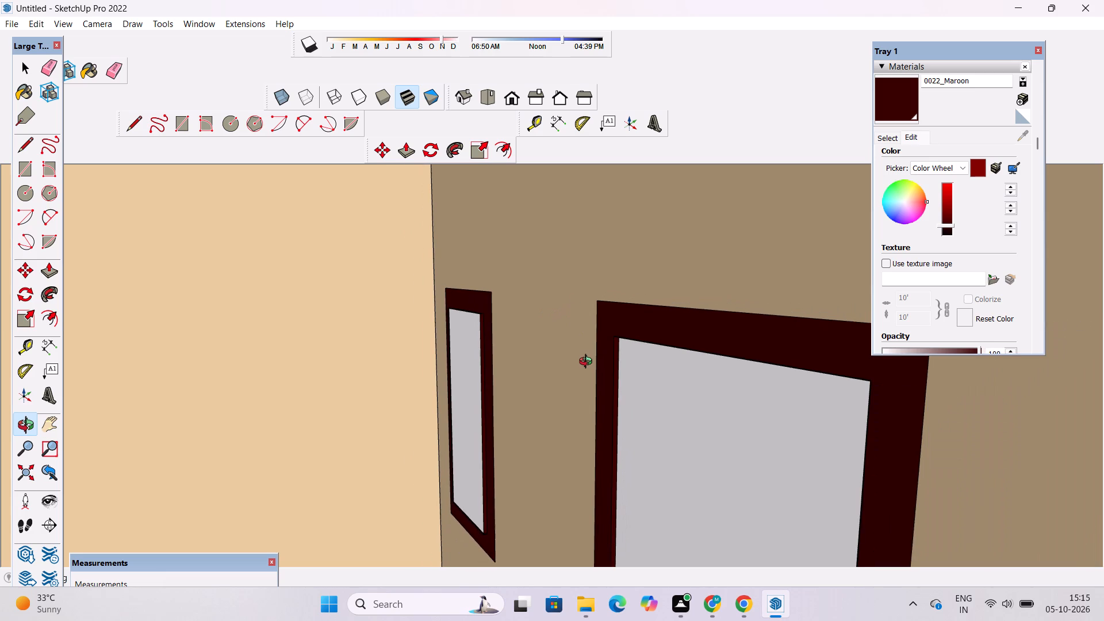
scroll(588, 359, down, 3)
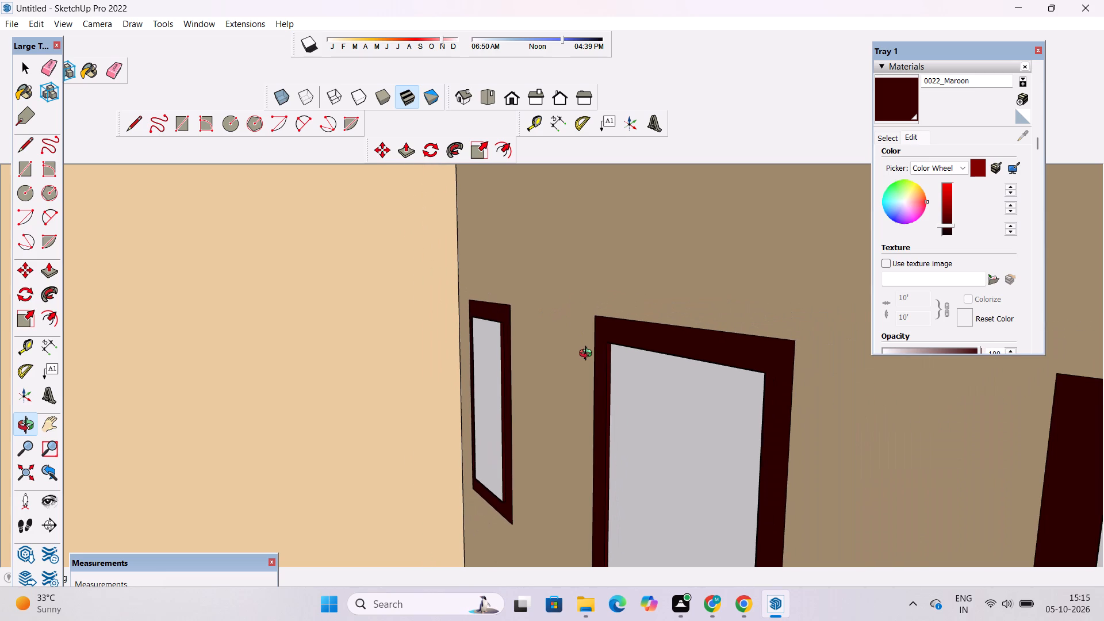
scroll(588, 355, down, 4)
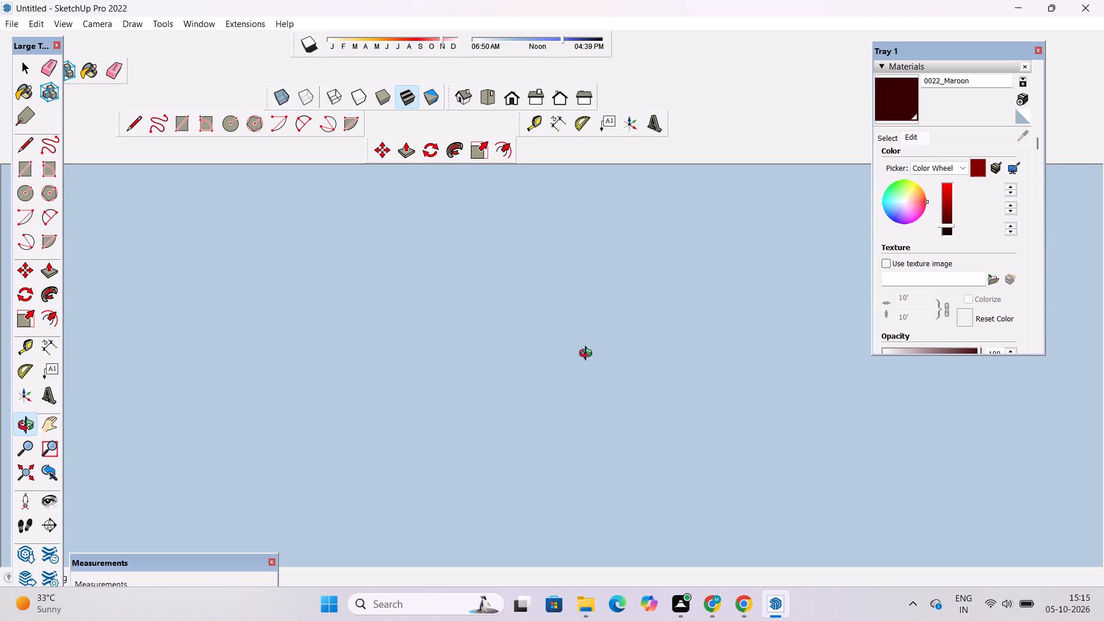
scroll(580, 373, down, 3)
In front view, paint both ground-floor window panes beside the door with the Translucent Resin Crush material from Glass and Mirrors.
click(514, 105)
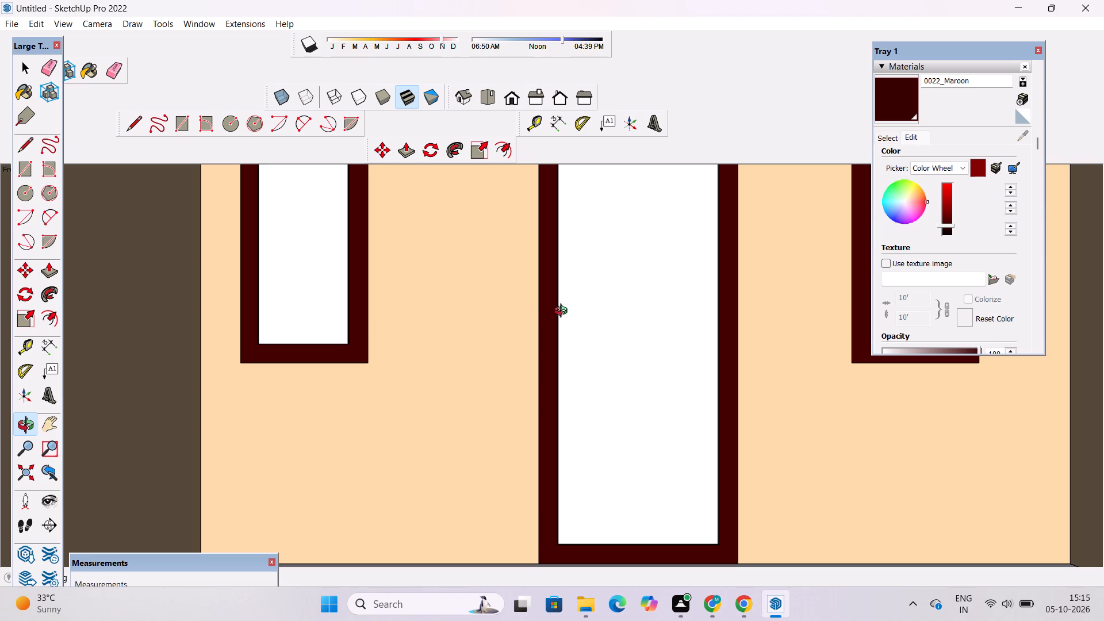
shift+drag(563, 312, 527, 358)
click(885, 144)
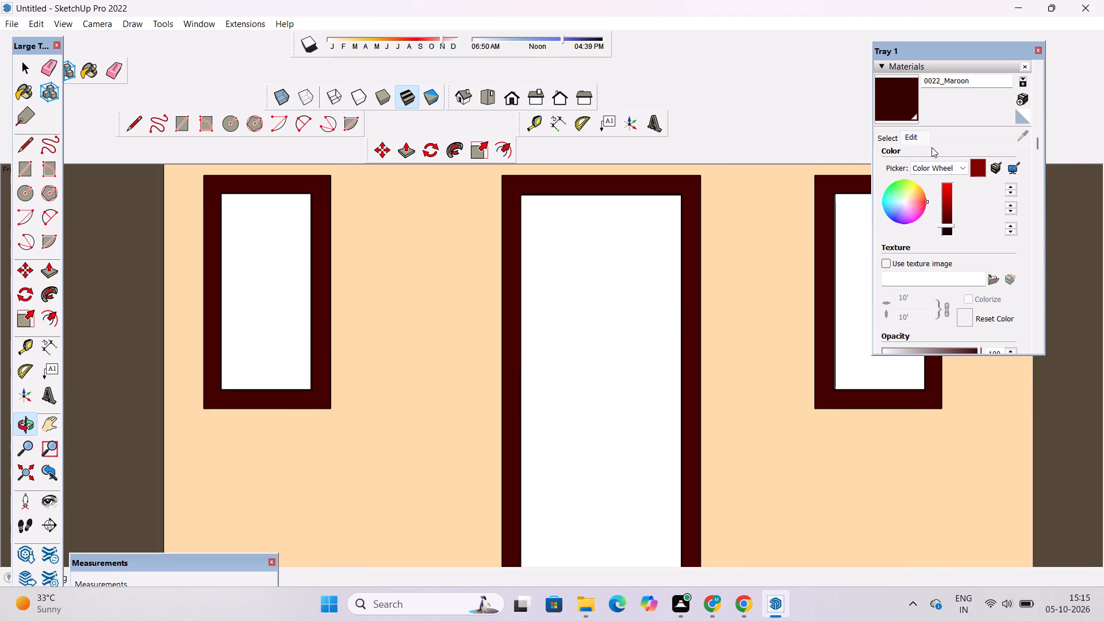
click(893, 136)
click(943, 155)
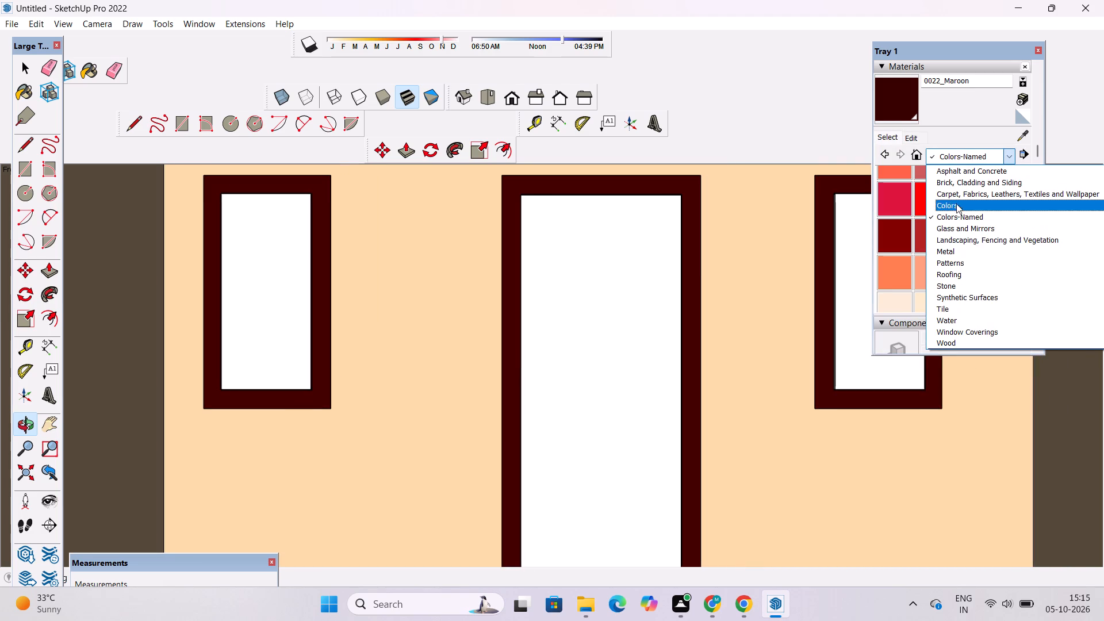
click(963, 229)
click(1000, 258)
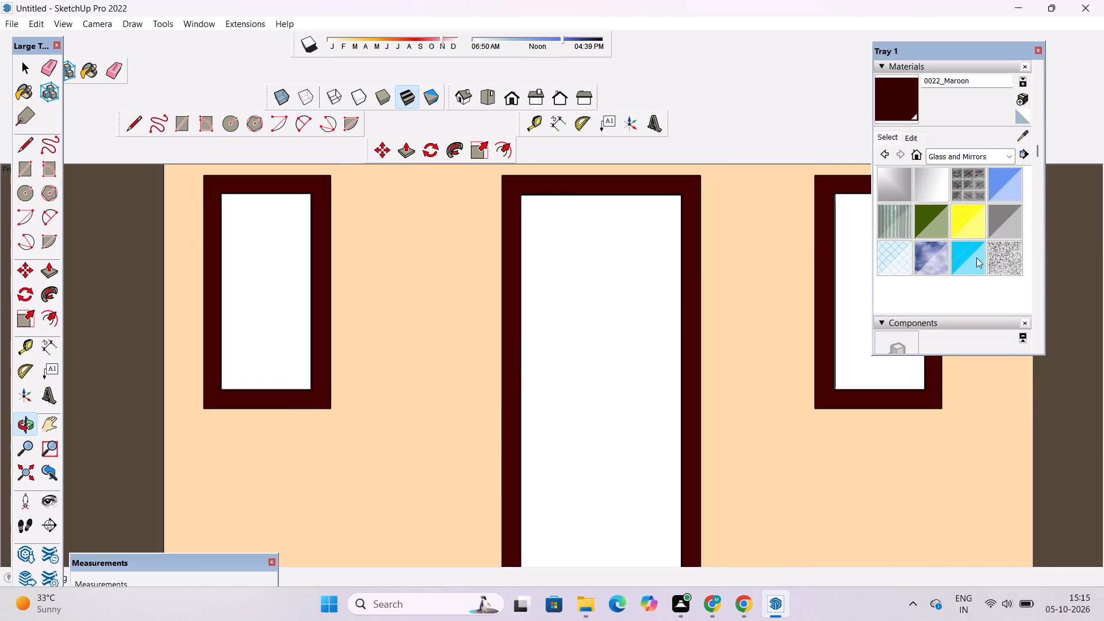
click(850, 267)
click(271, 283)
Paint both panes of the upper-floor window in the wood-clad wall with the Translucent Resin Crush glass.
scroll(406, 430, down, 2)
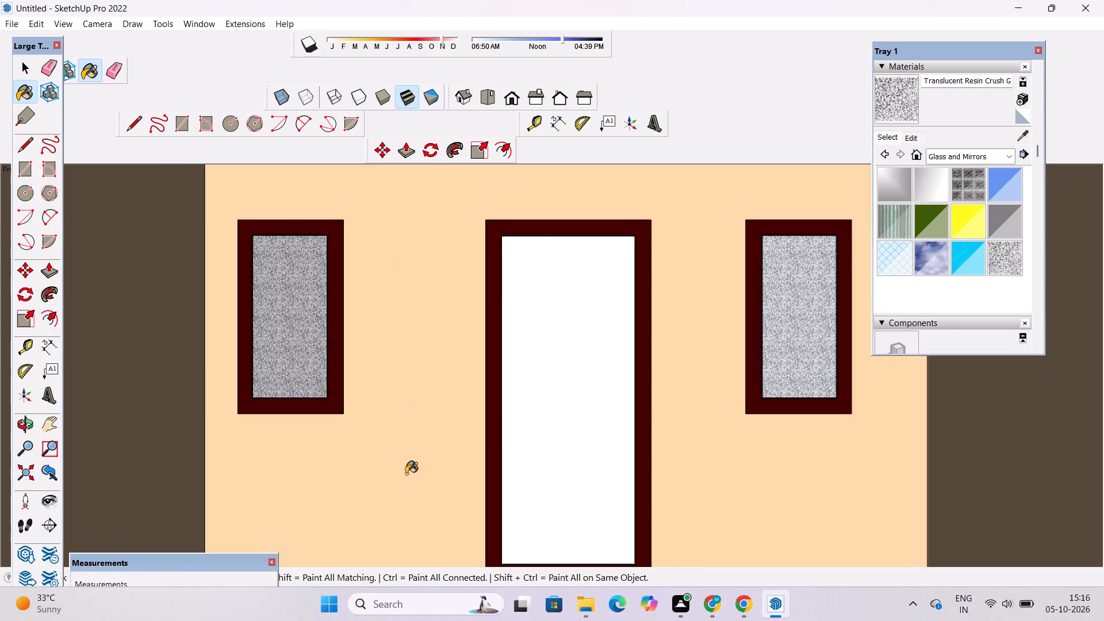
scroll(406, 474, down, 11)
click(519, 101)
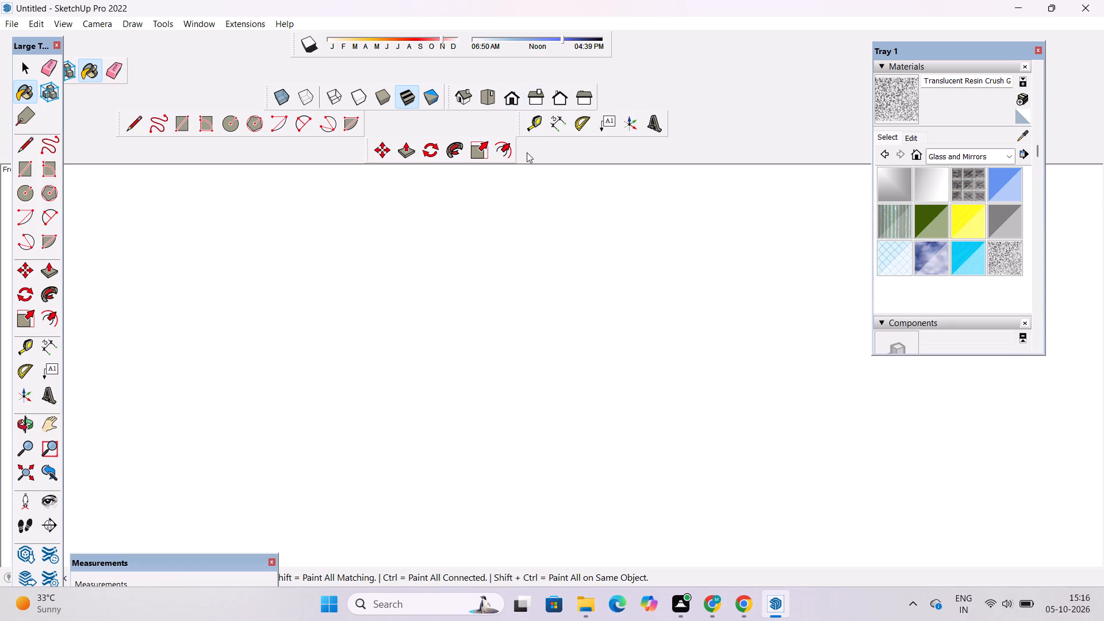
scroll(565, 338, down, 20)
scroll(565, 338, down, 20)
scroll(565, 338, down, 9)
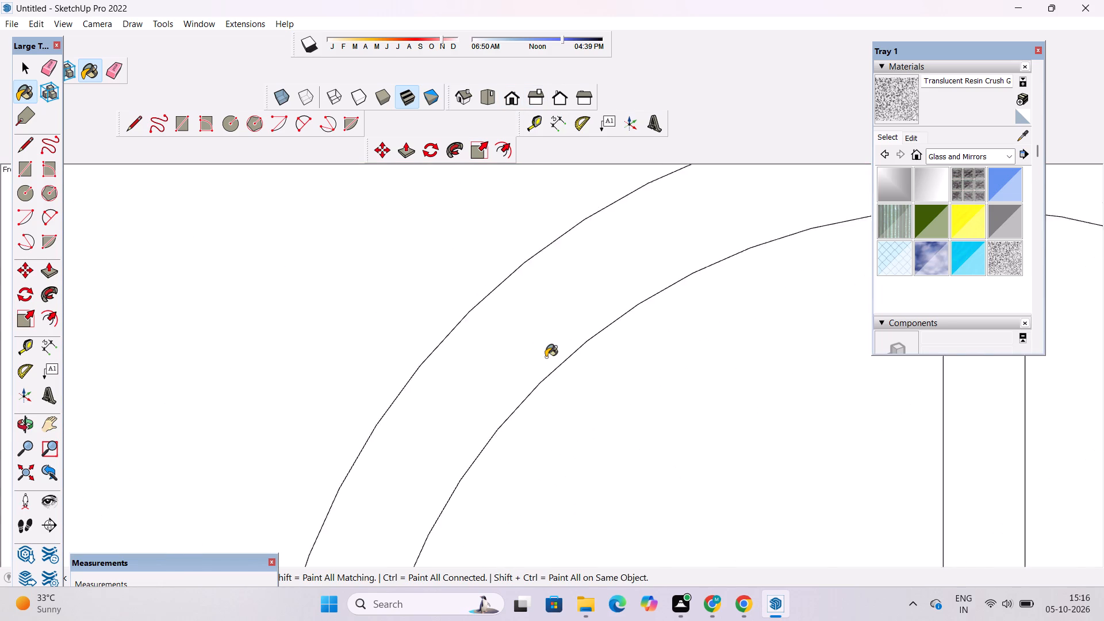
scroll(546, 357, down, 20)
scroll(546, 357, down, 20)
scroll(546, 357, down, 12)
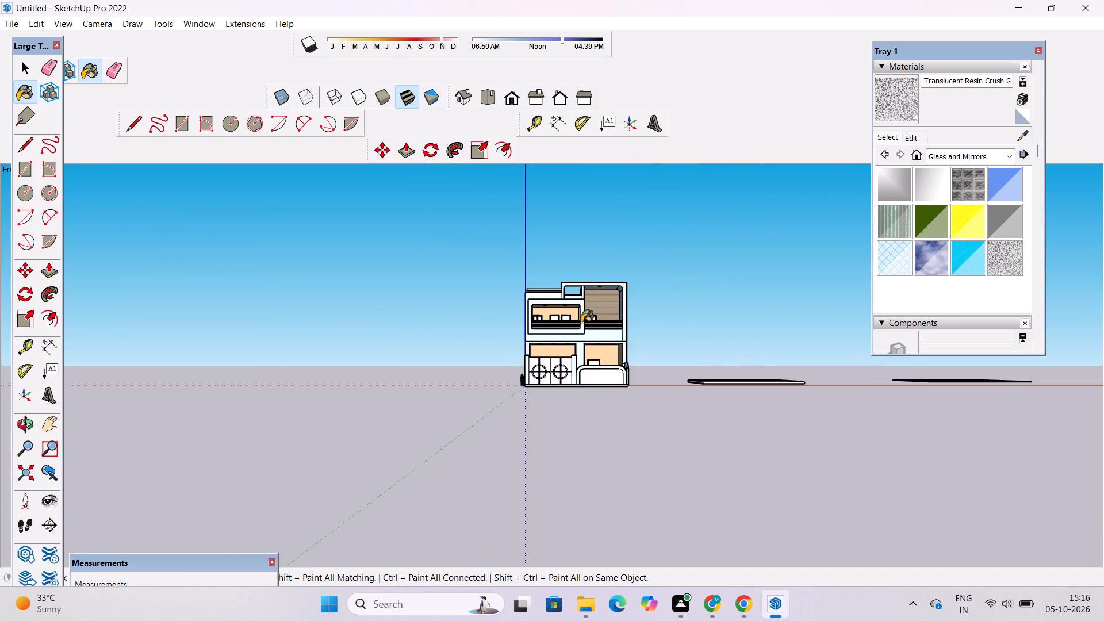
scroll(585, 285, up, 20)
scroll(585, 285, up, 3)
click(611, 387)
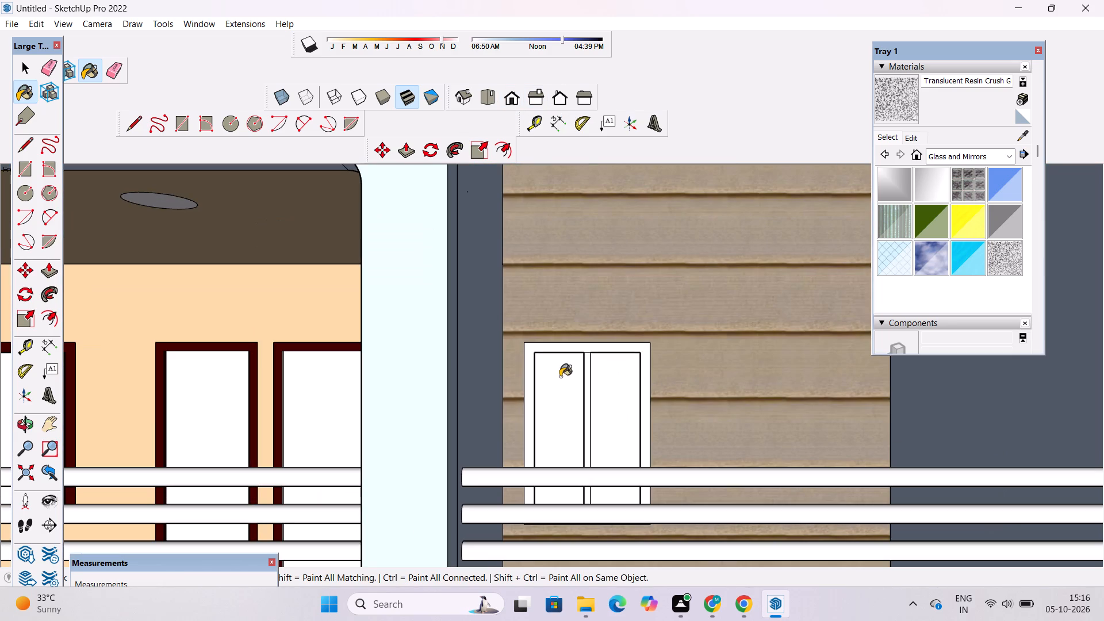
click(560, 377)
Paint both panes of the maroon-framed two-pane balcony window with the Translucent Resin Crush glass.
scroll(775, 307, down, 7)
scroll(407, 347, up, 6)
click(370, 352)
click(318, 349)
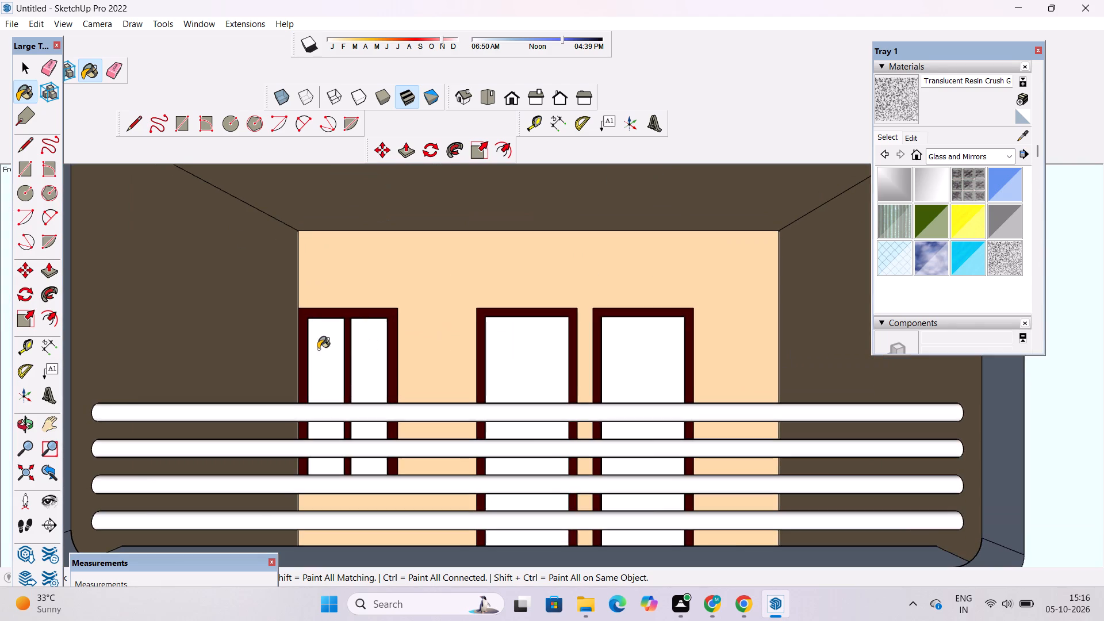
Paint the outer frame of the upper-floor window in the wood-clad wall with 0022_Maroon from Colors-Named.
scroll(319, 316, down, 13)
scroll(523, 491, up, 5)
scroll(493, 443, down, 4)
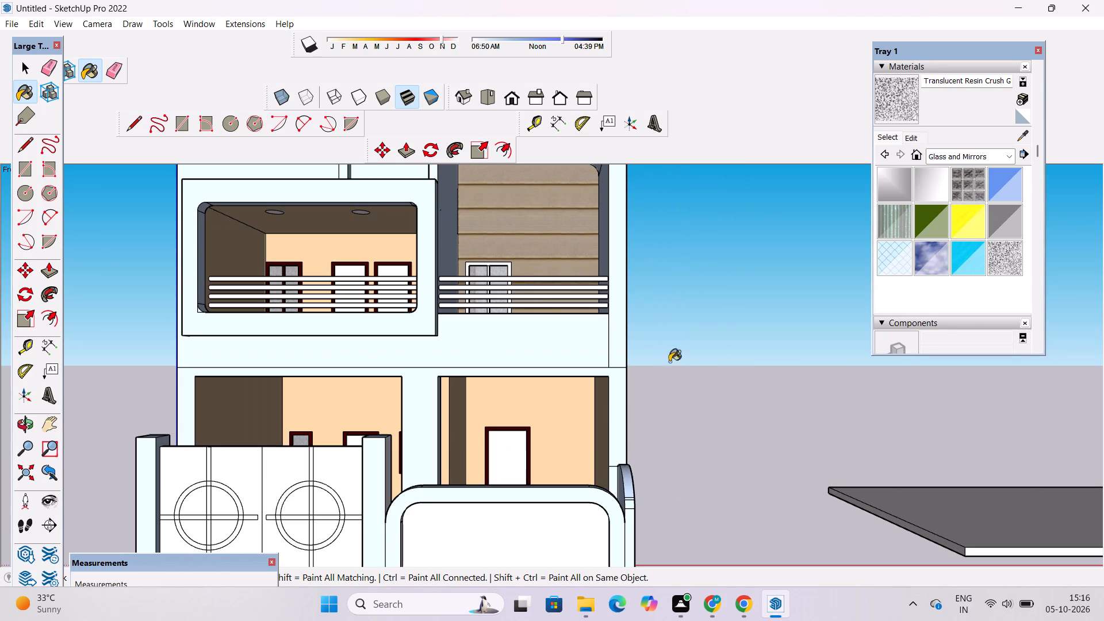
click(960, 159)
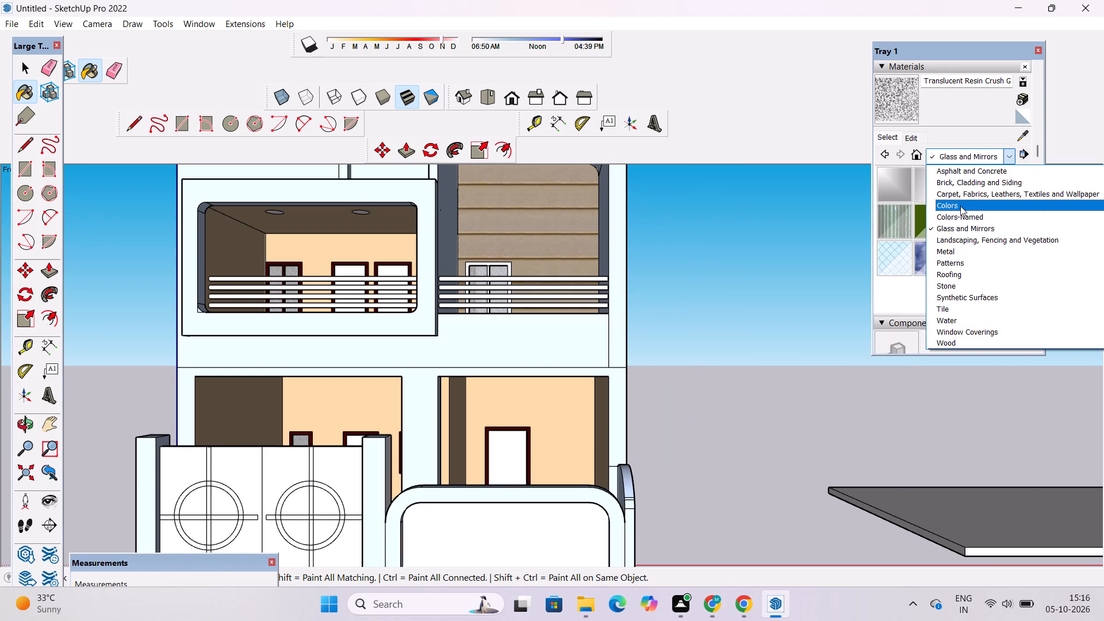
click(963, 213)
scroll(952, 220, down, 4)
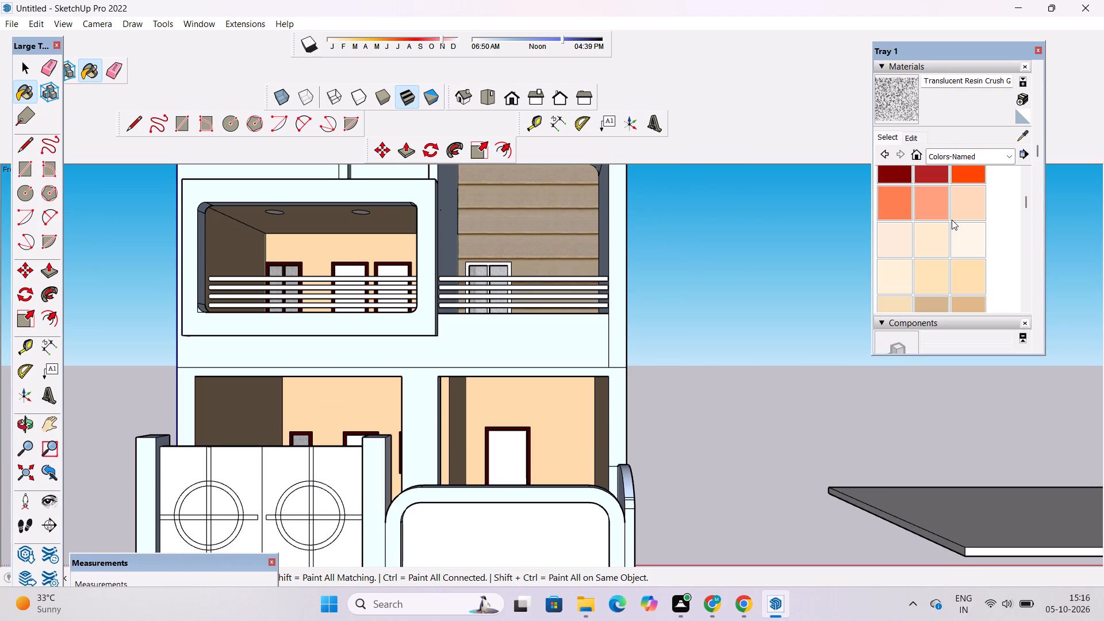
scroll(952, 220, up, 2)
click(886, 293)
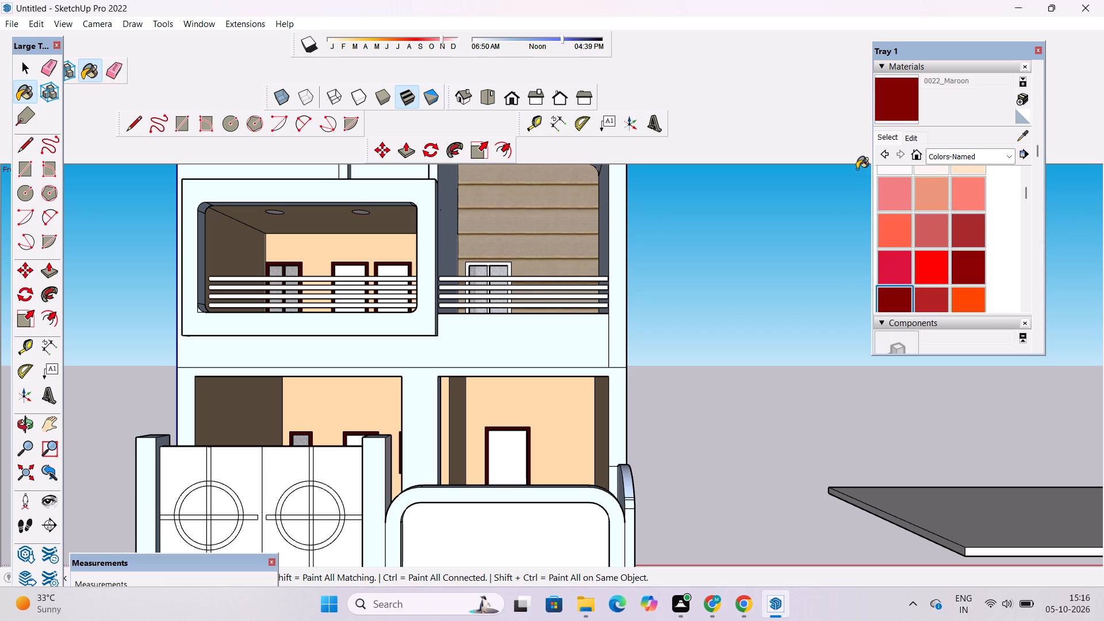
scroll(496, 256, up, 10)
click(503, 275)
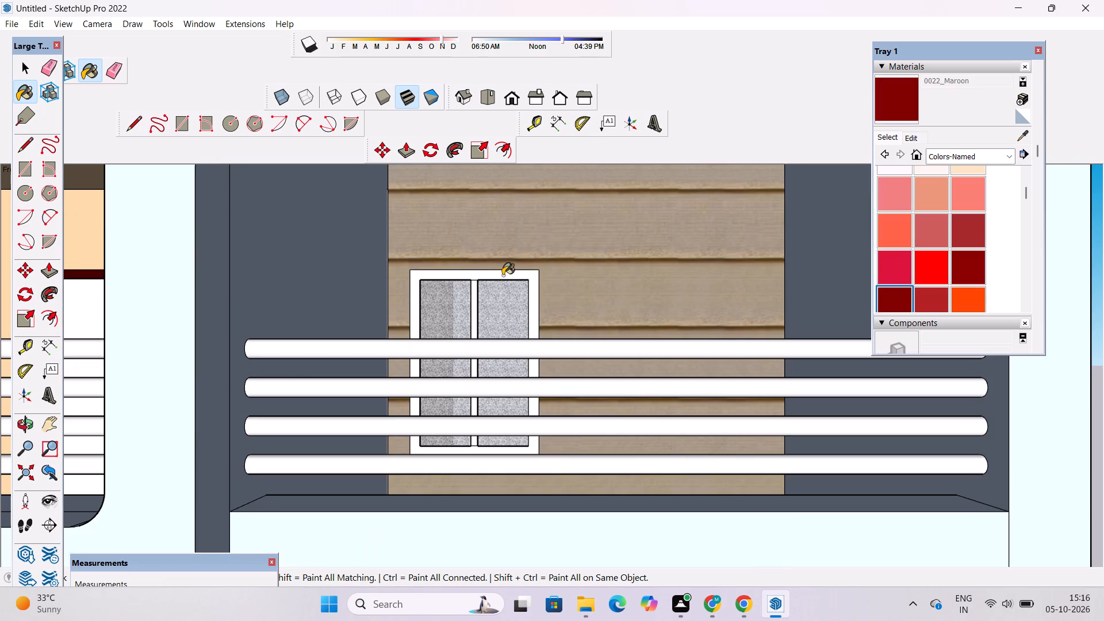
Darken the new maroon to match the other frames and paint the centre mullion of the wood-clad wall's window with it.
click(907, 141)
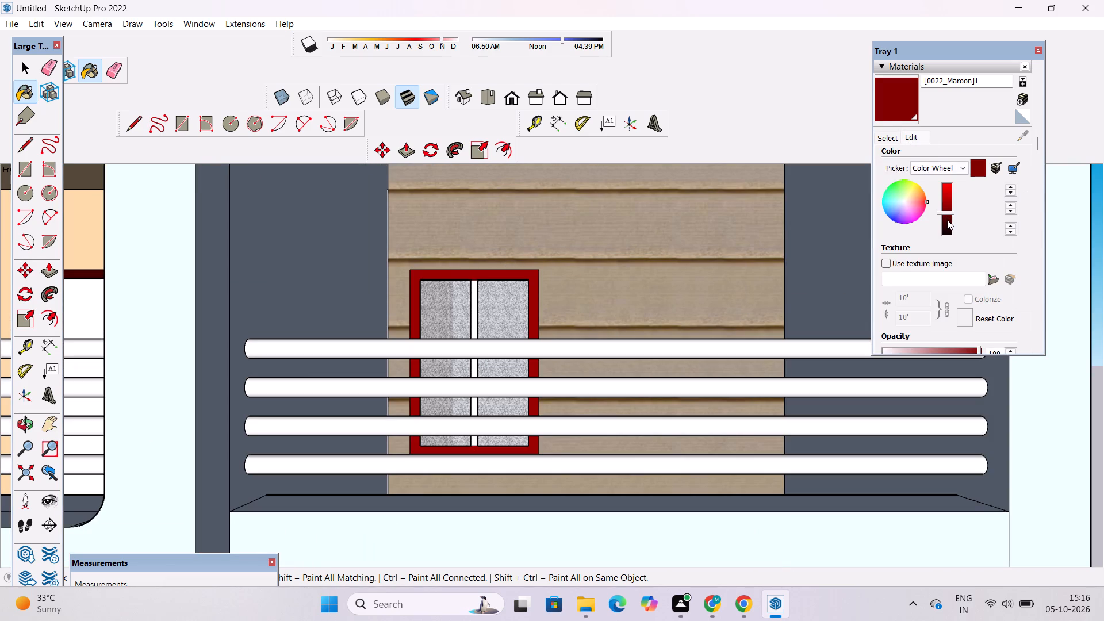
click(947, 218)
click(947, 219)
click(947, 219)
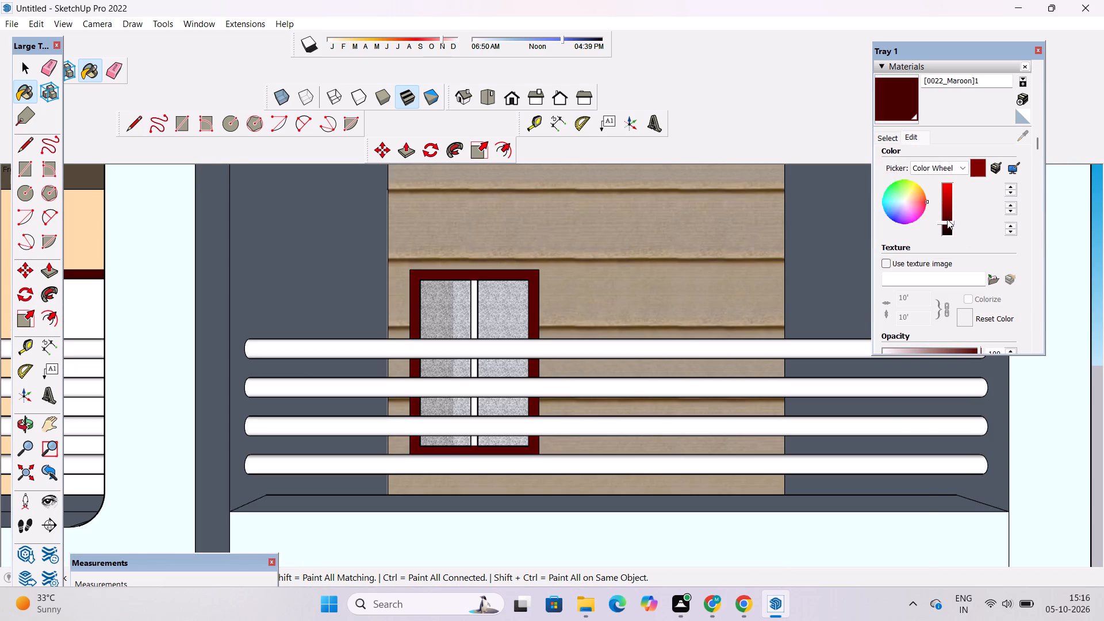
scroll(448, 301, up, 10)
click(503, 266)
scroll(636, 216, down, 7)
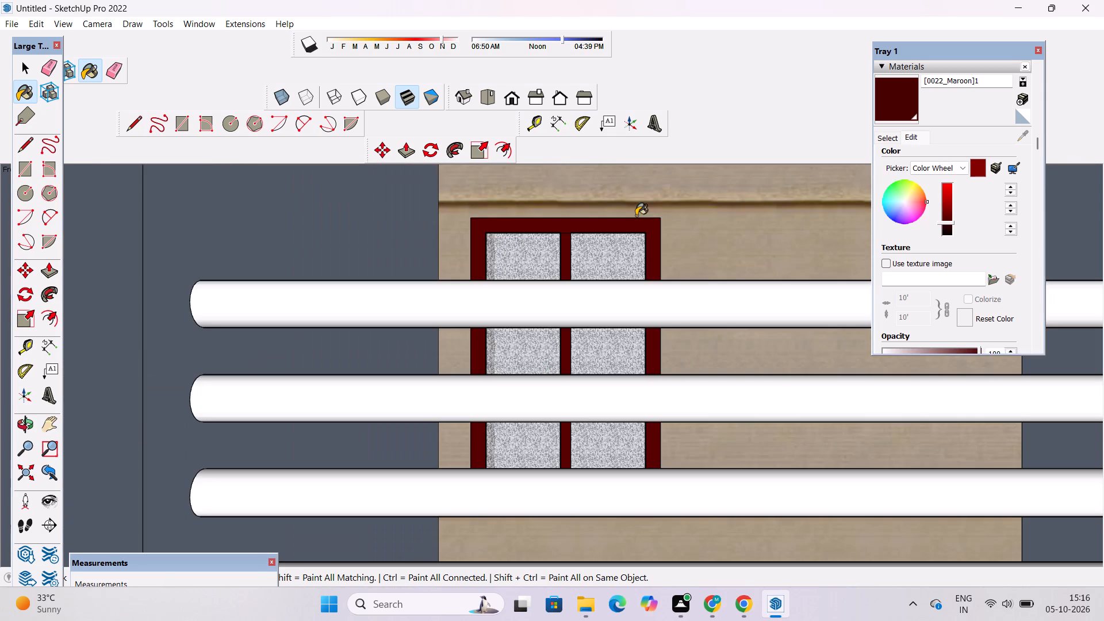
Examine the front façade from several angles, checking the balcony and ground-floor doors and windows for unpainted surfaces.
key(space)
key(o)
drag(664, 235, 659, 292)
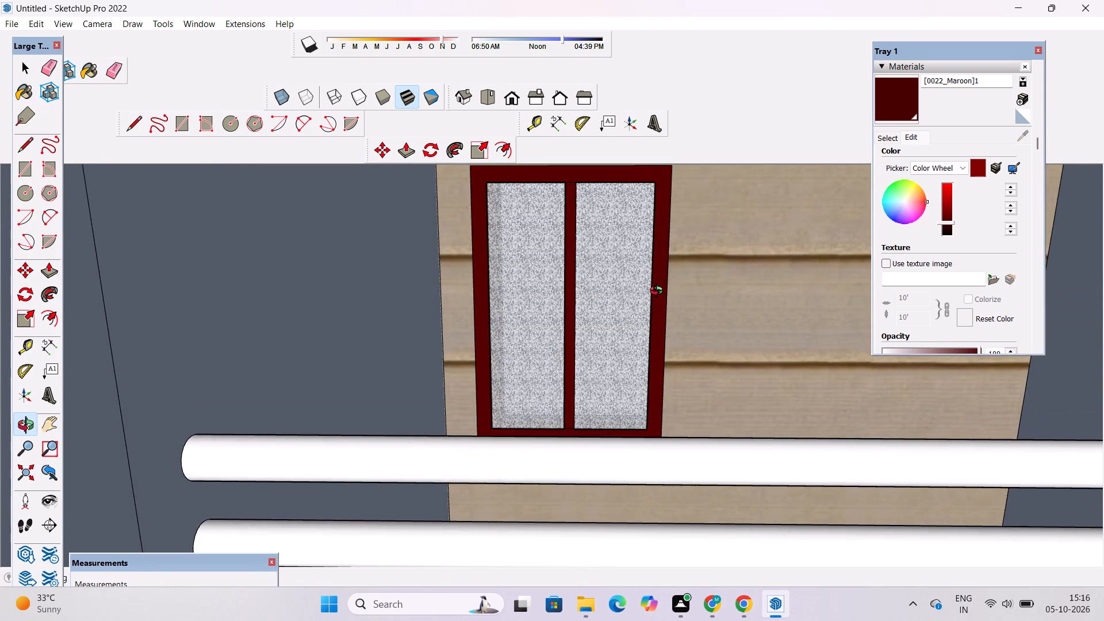
scroll(659, 292, down, 4)
shift+drag(657, 293, 668, 268)
scroll(669, 268, down, 2)
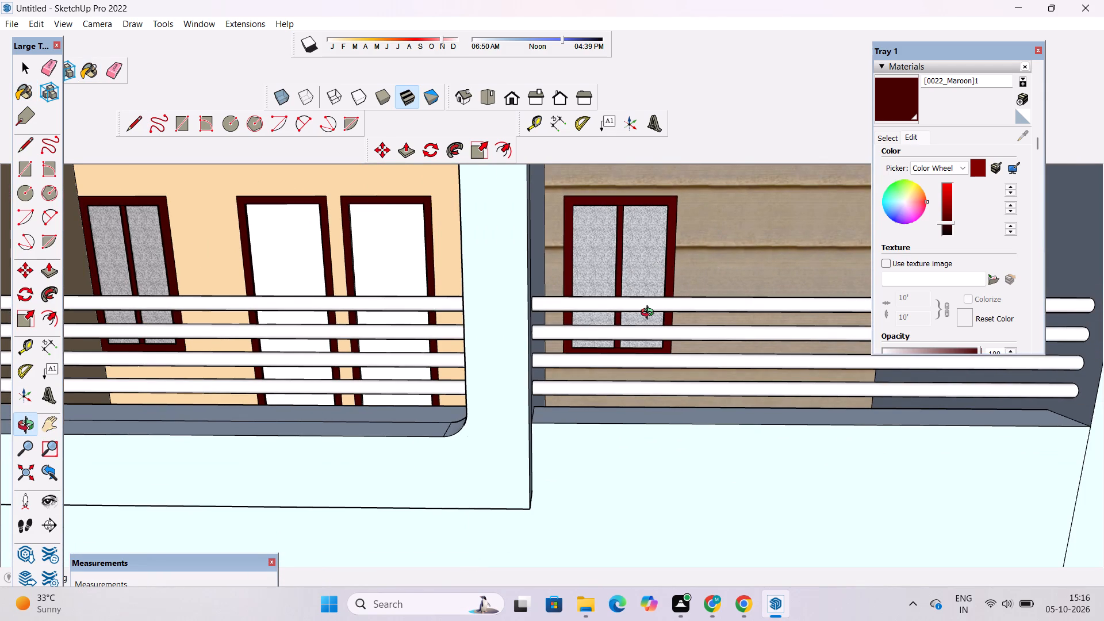
scroll(650, 314, up, 2)
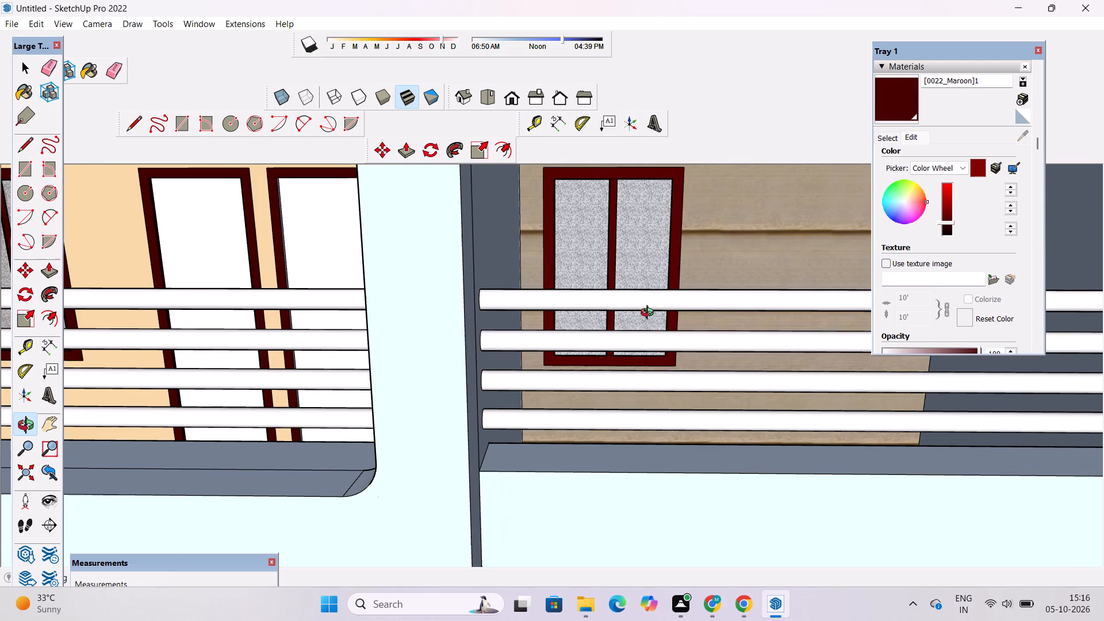
scroll(639, 324, down, 2)
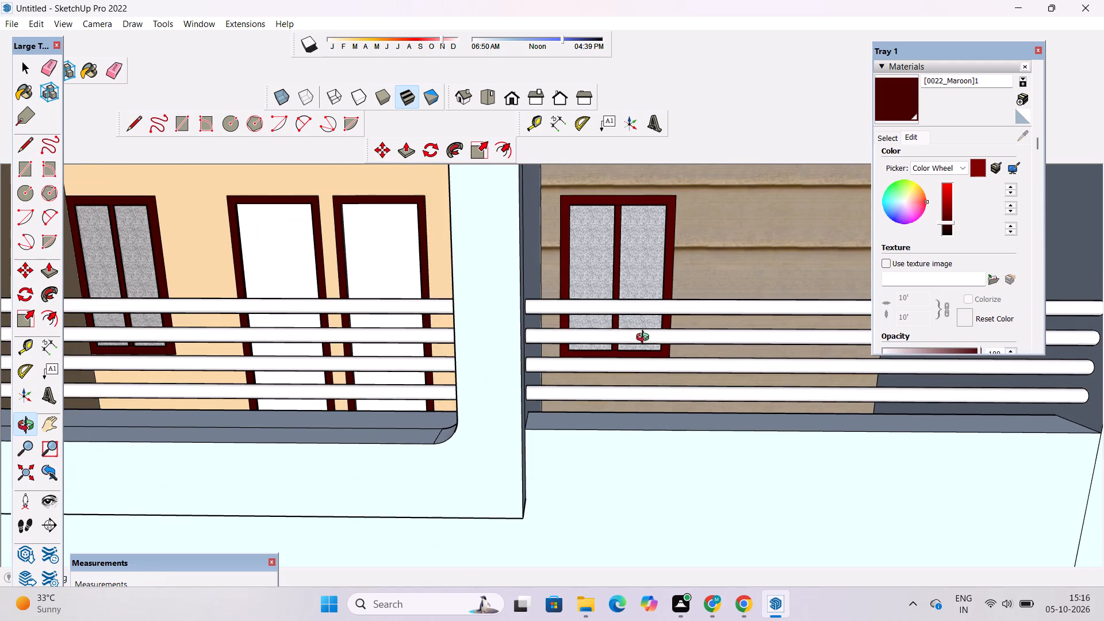
scroll(645, 342, up, 2)
shift+drag(638, 336, 649, 367)
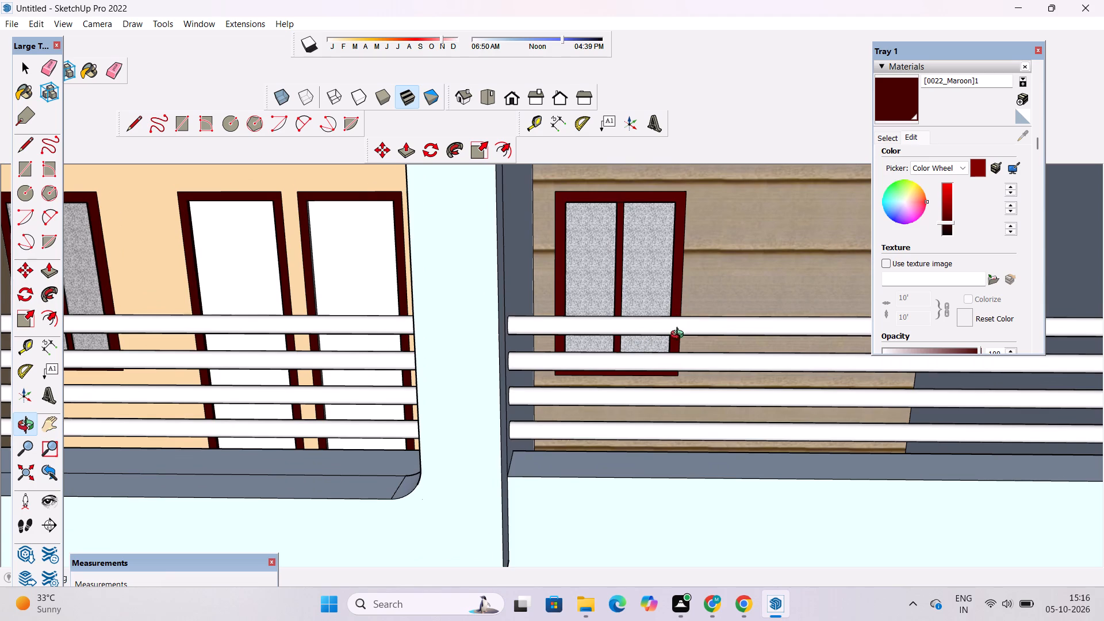
scroll(681, 328, down, 8)
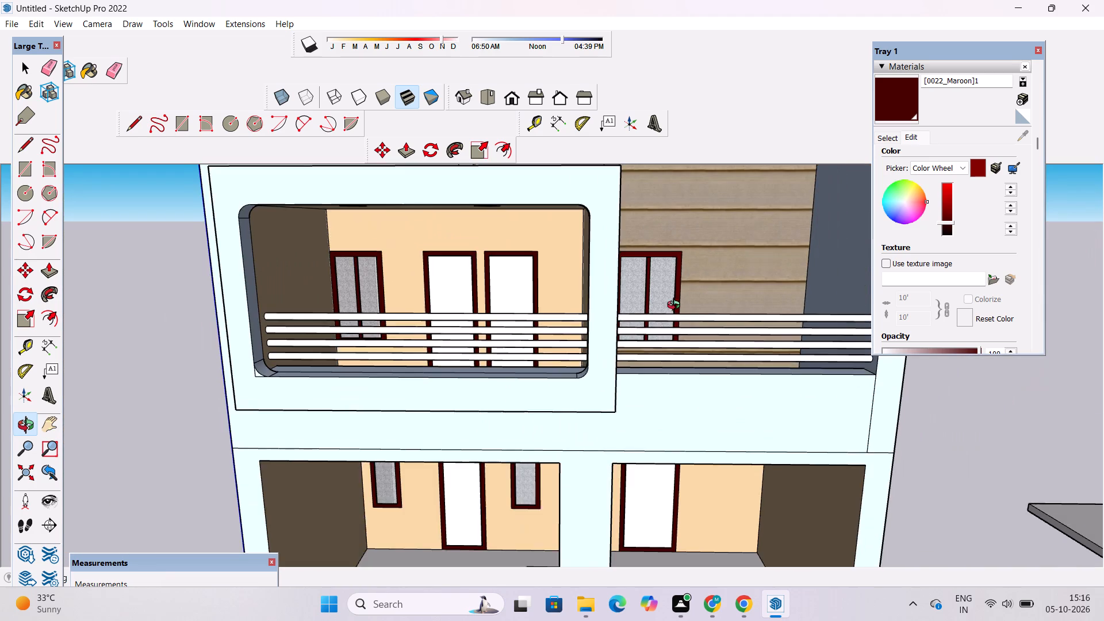
shift+drag(680, 290, 676, 320)
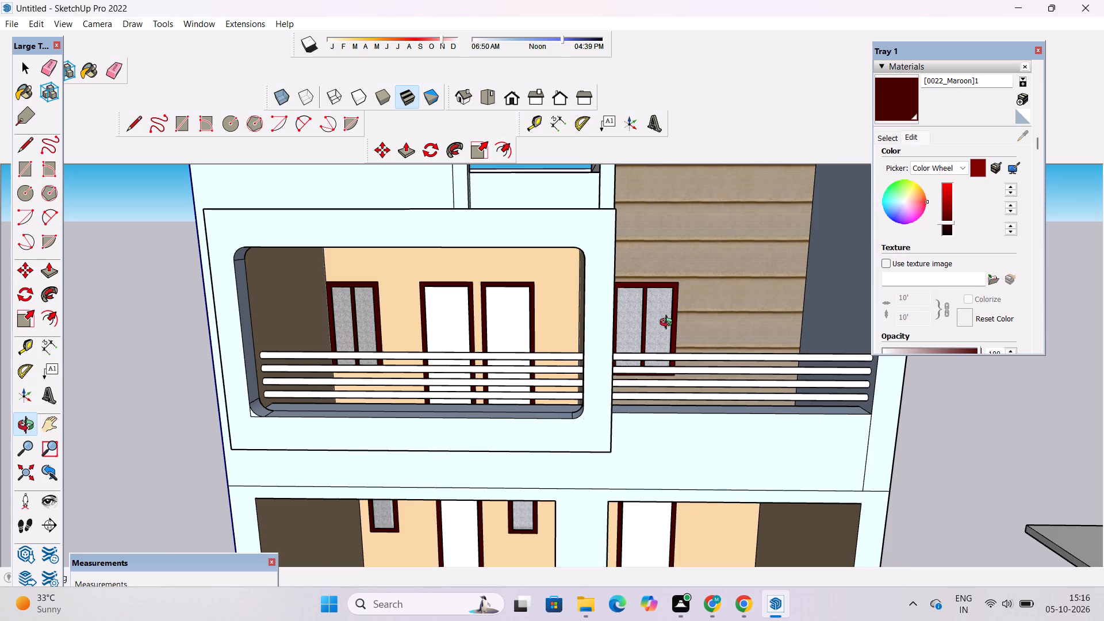
scroll(669, 324, up, 1)
shift+drag(649, 320, 614, 327)
scroll(611, 324, down, 13)
drag(625, 376, 804, 412)
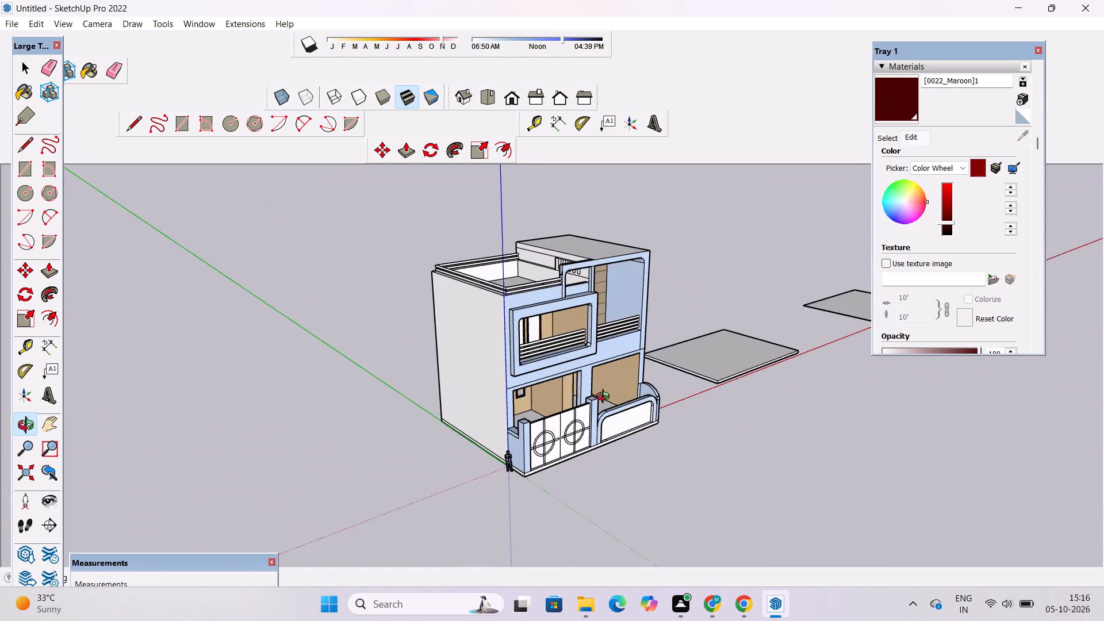
scroll(566, 398, up, 3)
drag(605, 420, 458, 407)
drag(536, 396, 473, 387)
drag(582, 387, 582, 365)
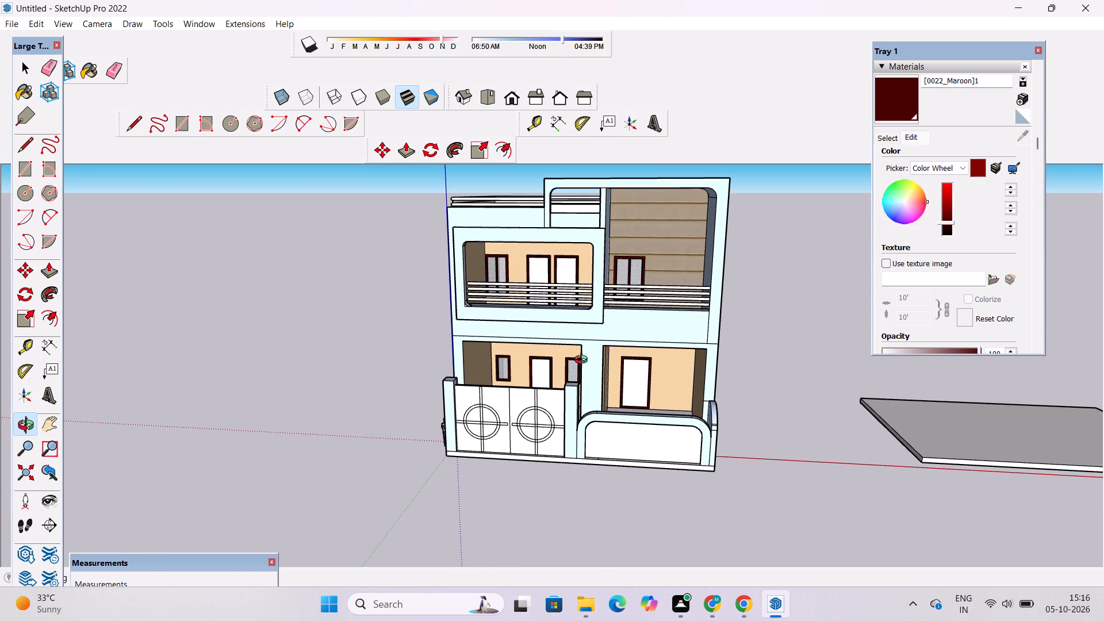
drag(598, 312, 619, 206)
scroll(605, 285, up, 9)
drag(601, 333, 624, 246)
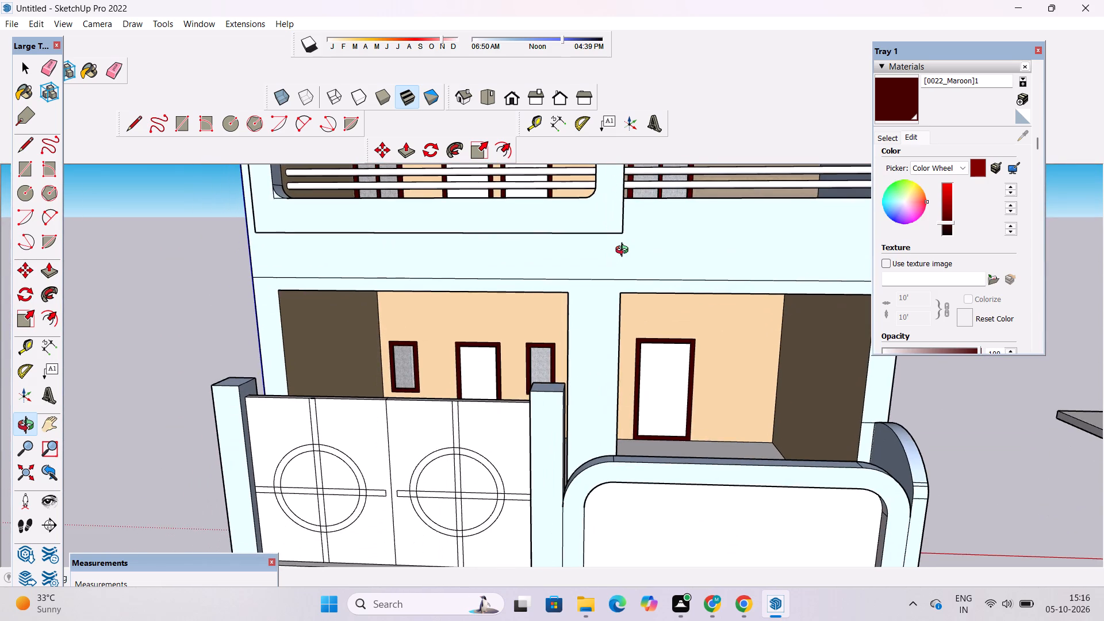
scroll(623, 261, down, 4)
shift+drag(629, 274, 599, 305)
drag(637, 313, 637, 298)
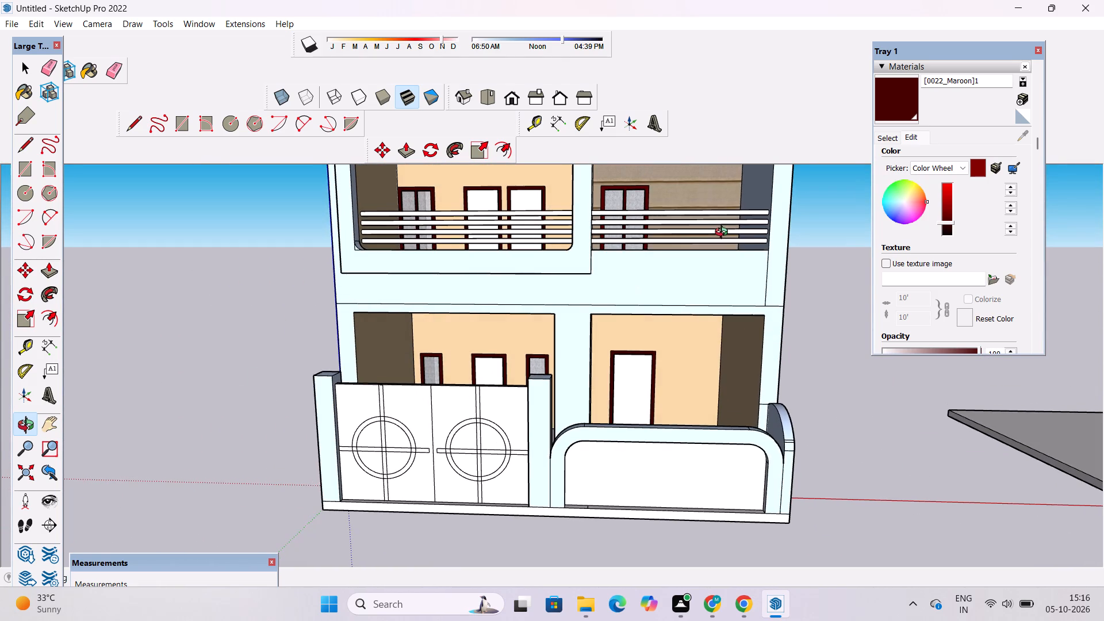
scroll(724, 233, down, 3)
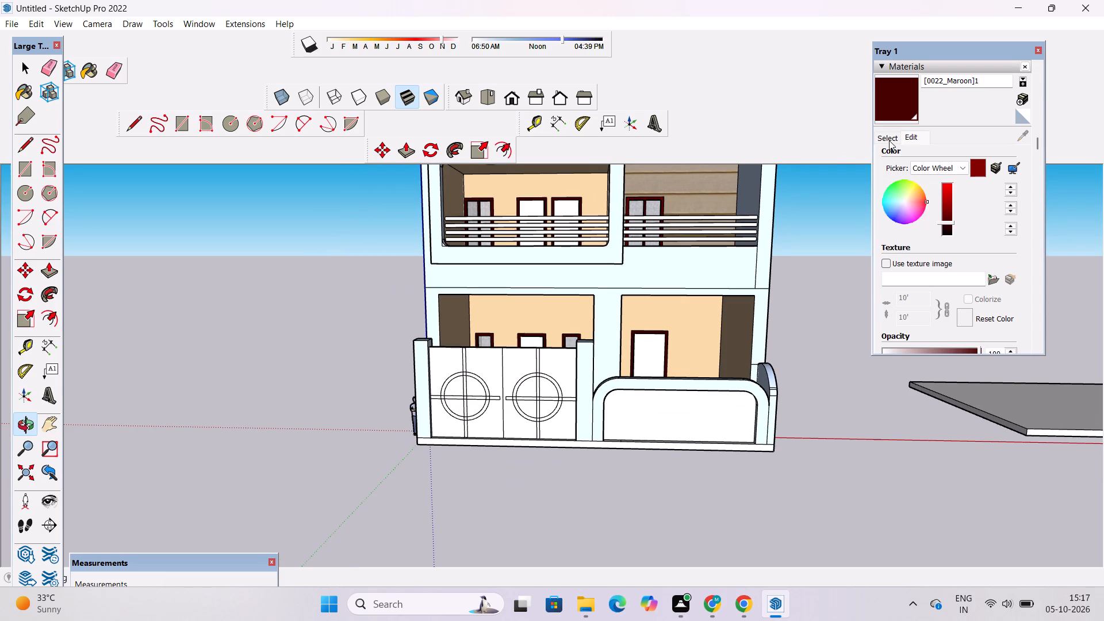
Paint both ground-floor door panels with the Wood Cherry Original material from the Wood collection.
click(890, 134)
click(956, 156)
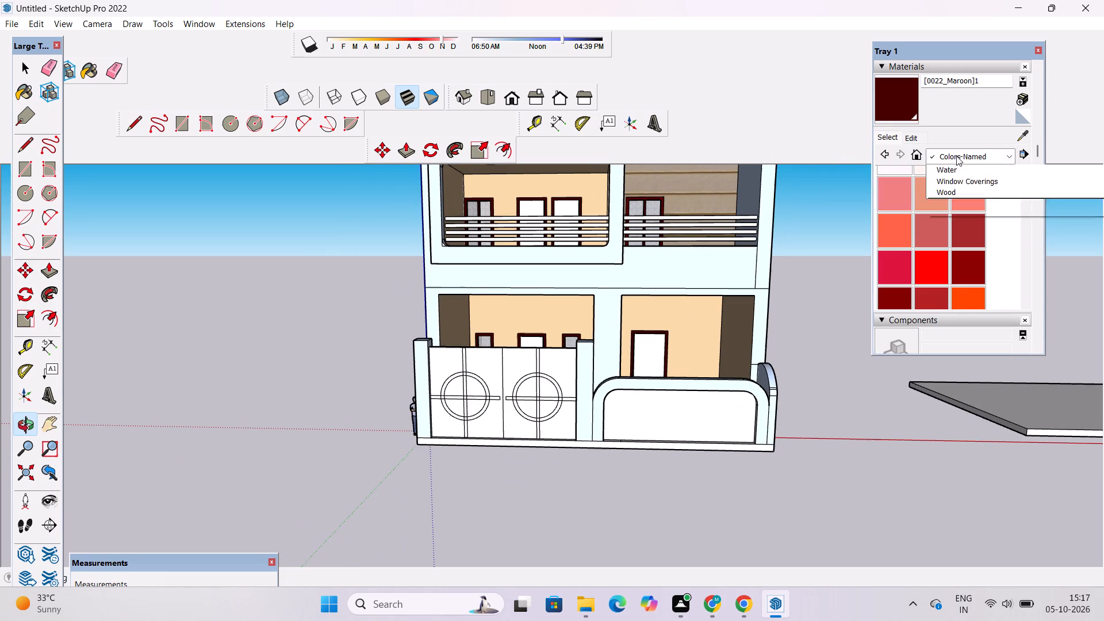
click(960, 341)
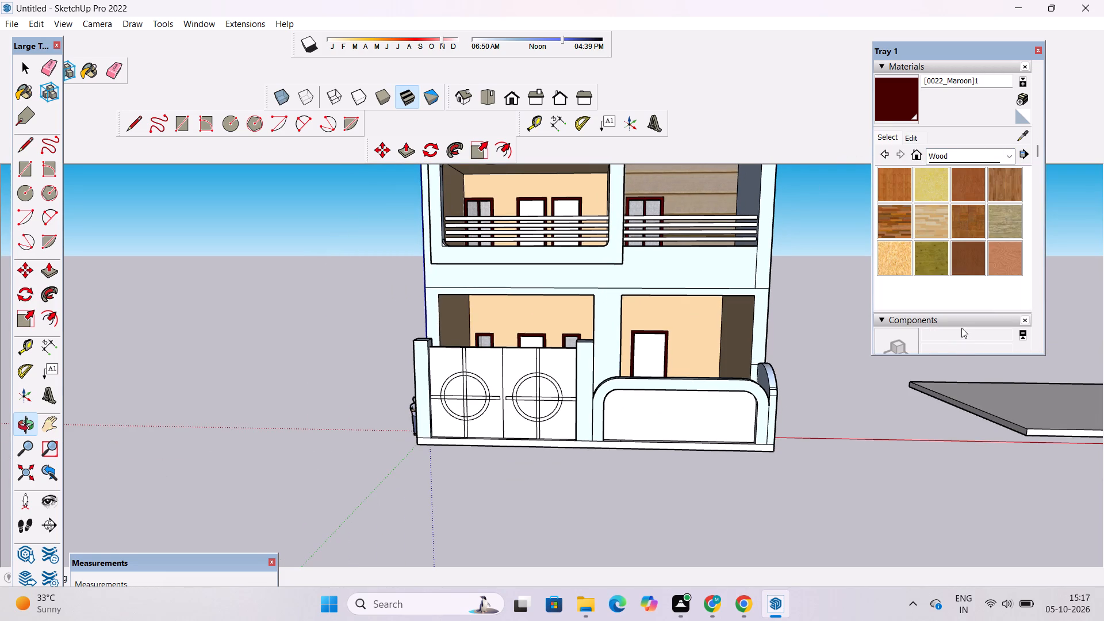
click(971, 179)
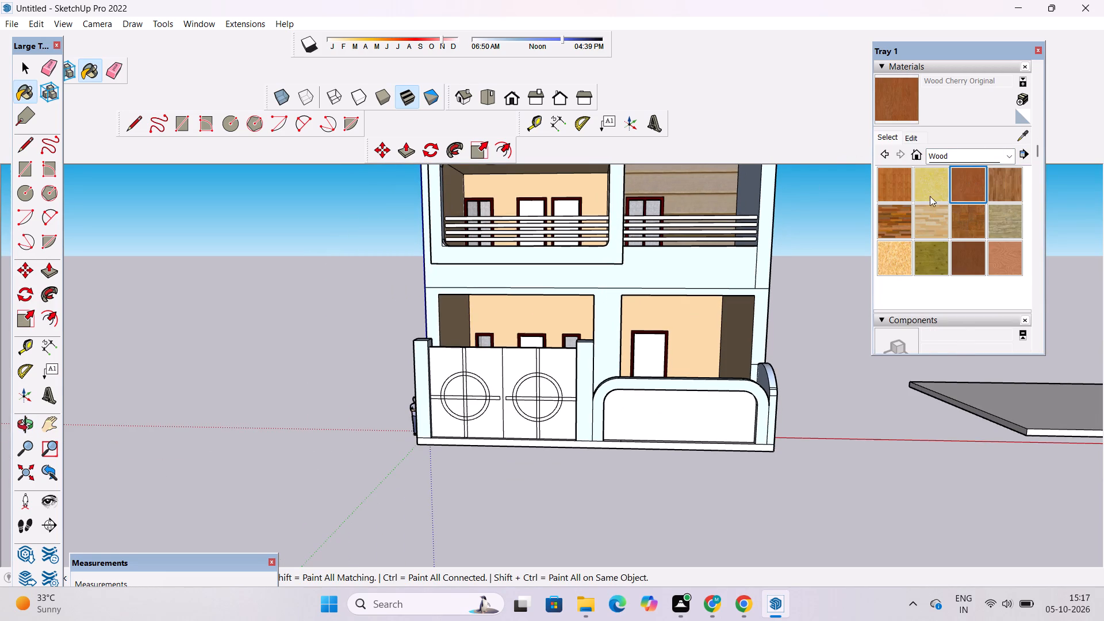
scroll(565, 289, down, 5)
scroll(630, 323, up, 10)
click(616, 335)
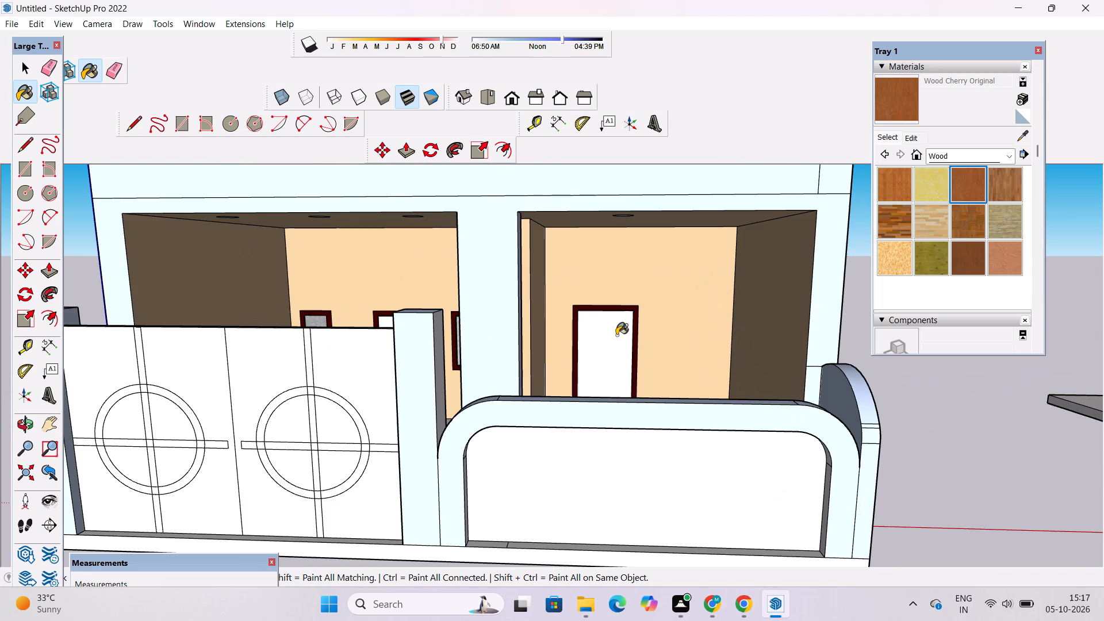
scroll(400, 278, up, 11)
click(375, 404)
scroll(390, 349, down, 6)
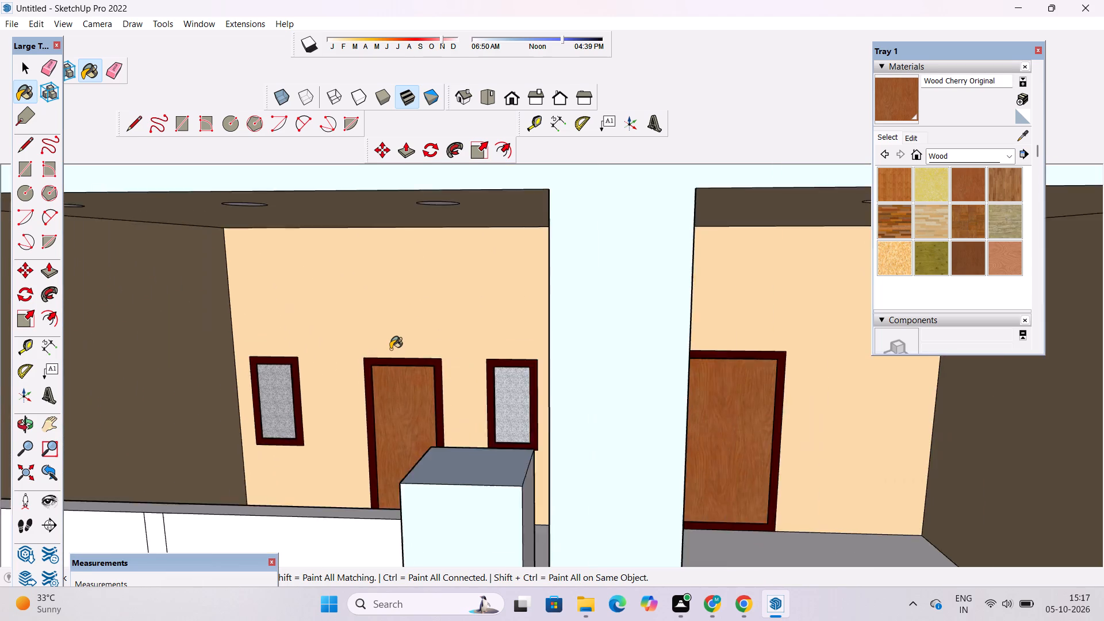
Paint both upper-floor balcony door panels with Wood Cherry Original.
scroll(390, 349, down, 11)
scroll(394, 187, up, 9)
click(369, 247)
click(445, 224)
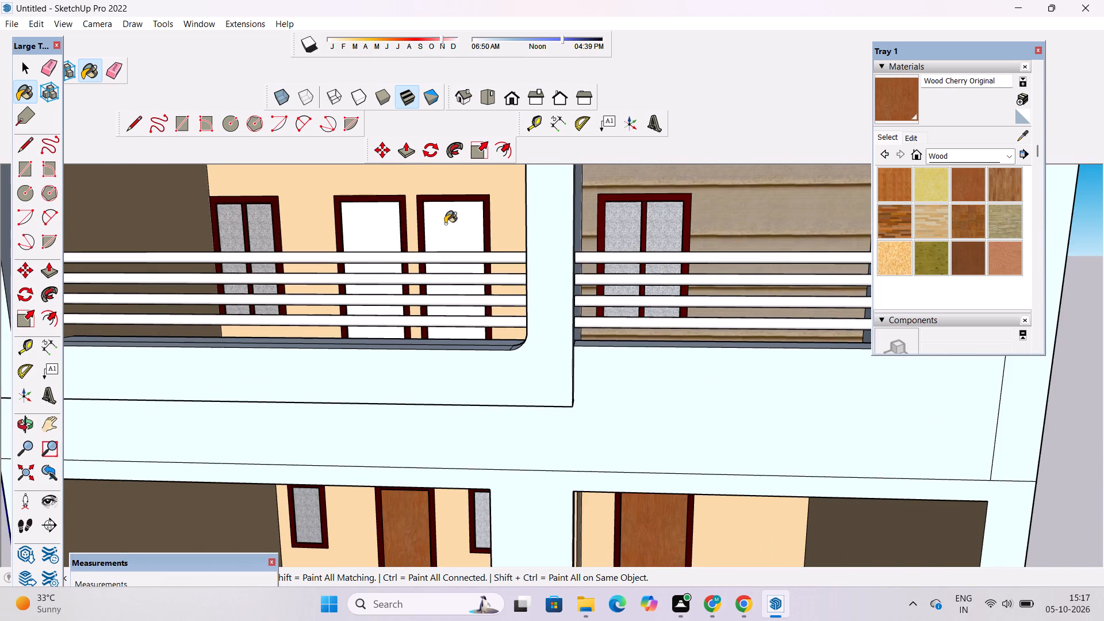
Paint the recessed panel of the round-cornered front boundary wall with Beadboard from the Brick, Cladding and Siding collection.
key(o)
scroll(443, 214, down, 19)
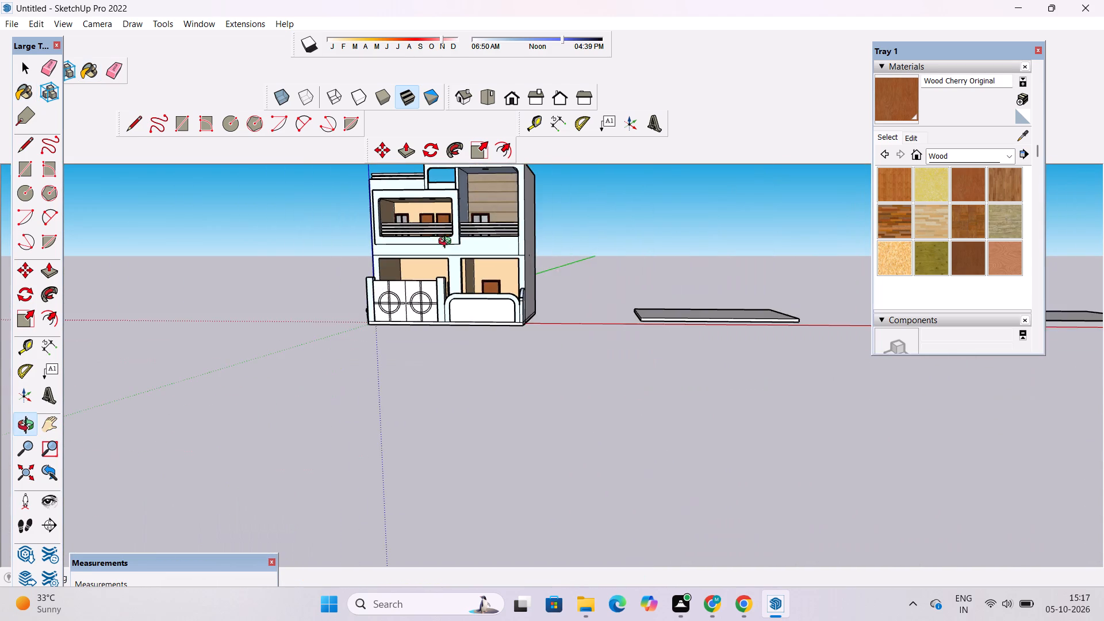
drag(455, 257, 520, 315)
drag(509, 323, 529, 323)
scroll(523, 323, up, 5)
shift+drag(507, 331, 538, 318)
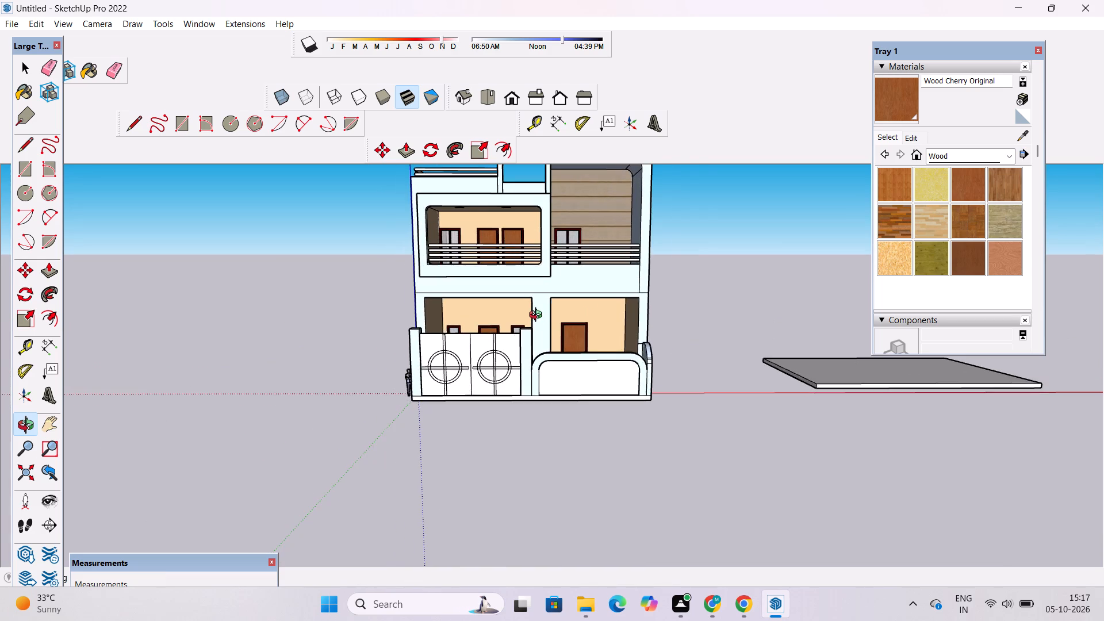
scroll(538, 316, up, 3)
click(966, 162)
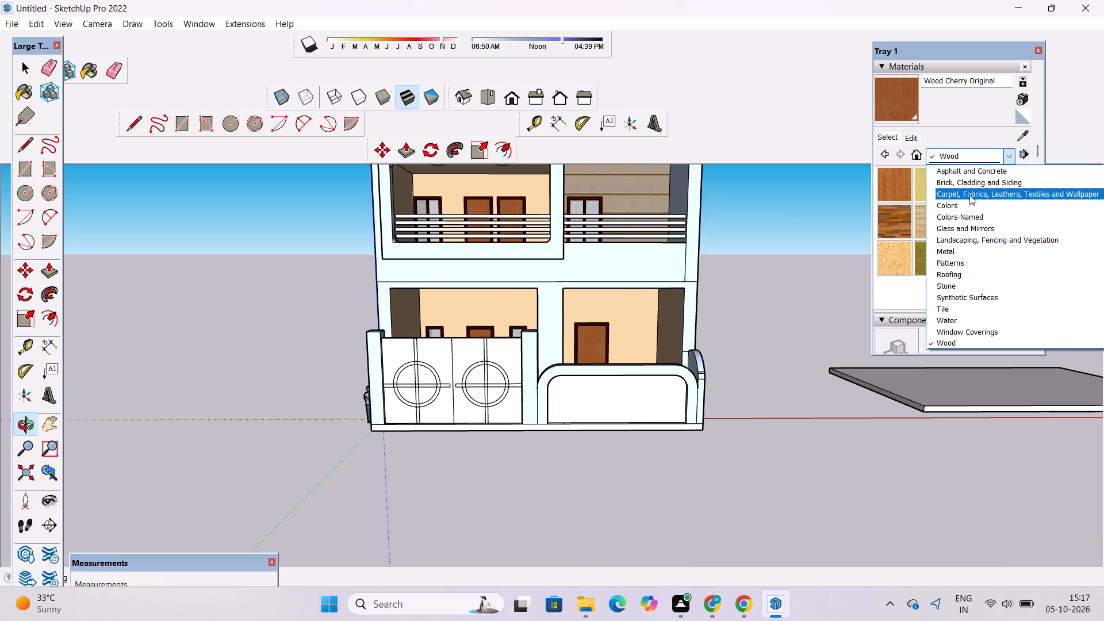
click(973, 184)
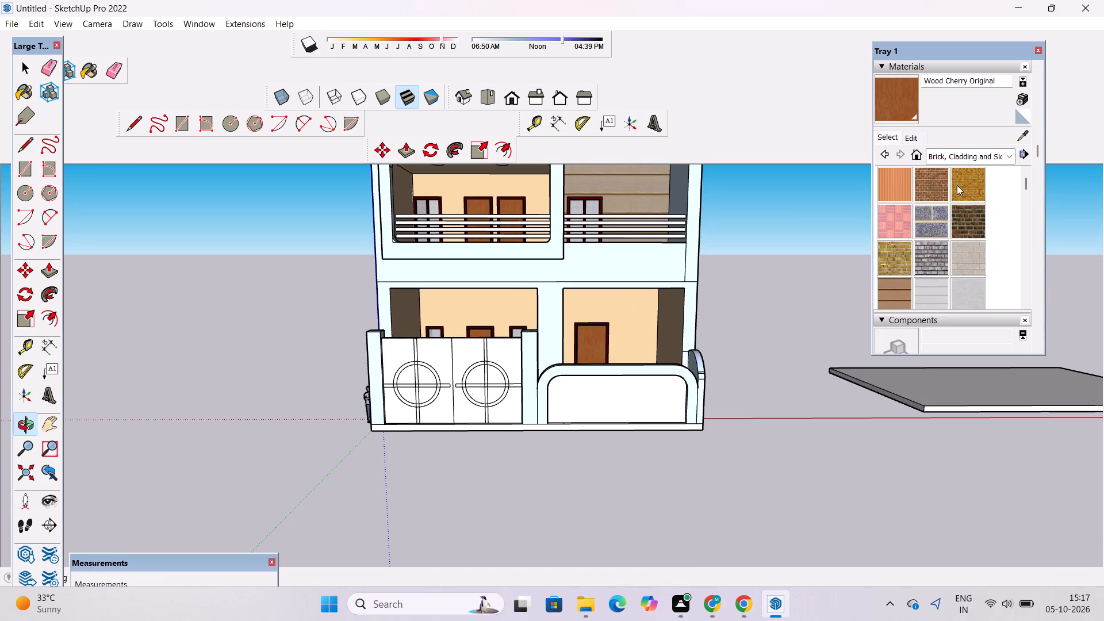
scroll(668, 276, down, 6)
scroll(683, 306, up, 6)
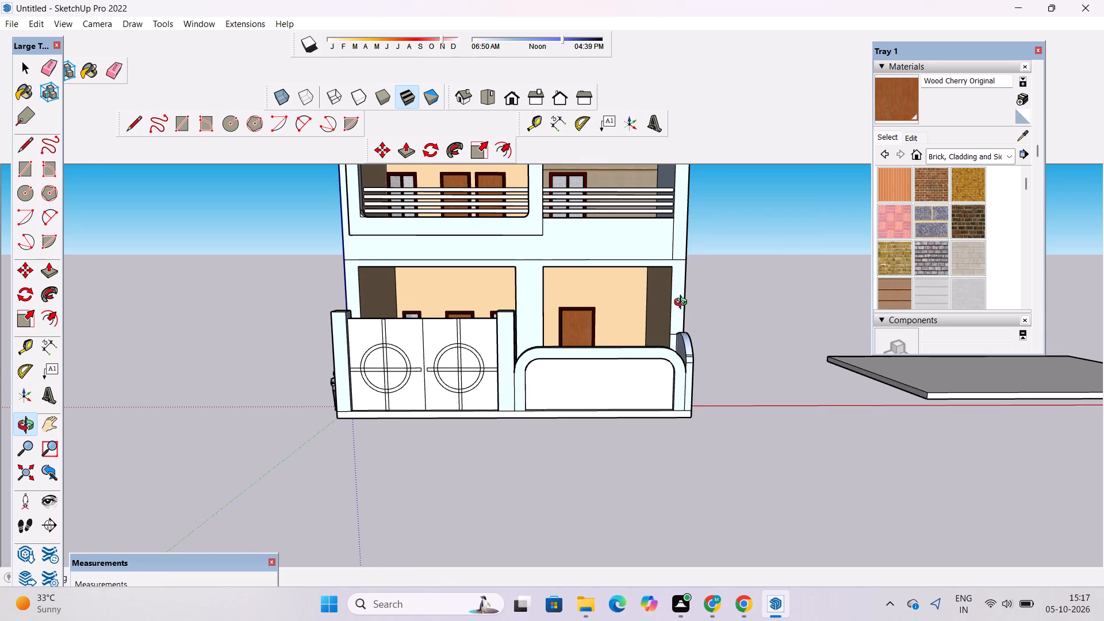
scroll(653, 279, down, 5)
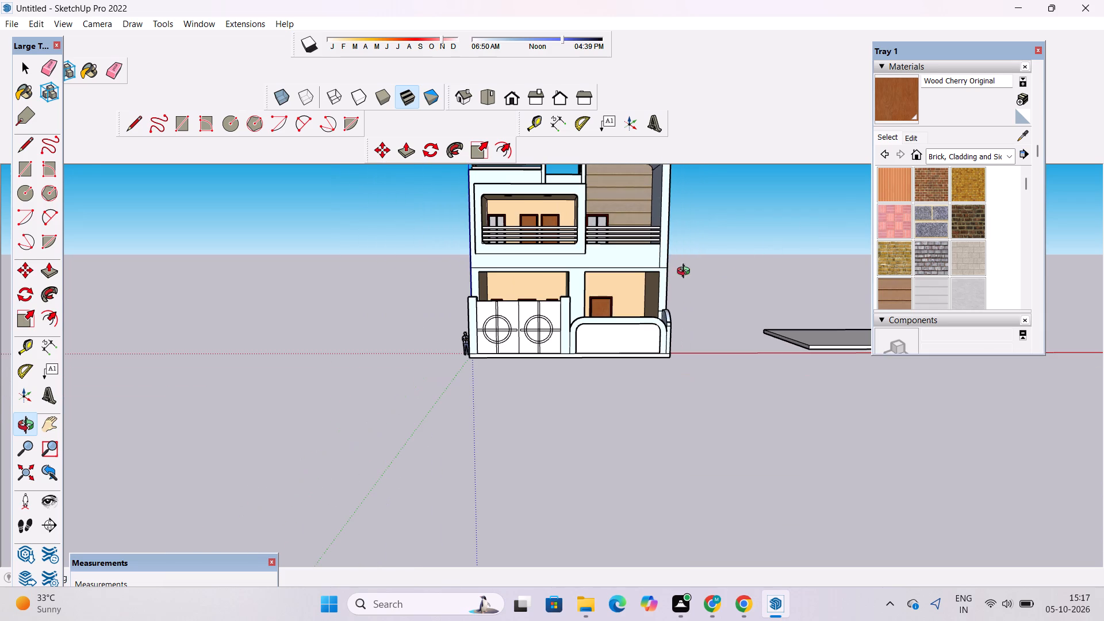
click(896, 186)
scroll(601, 359, up, 2)
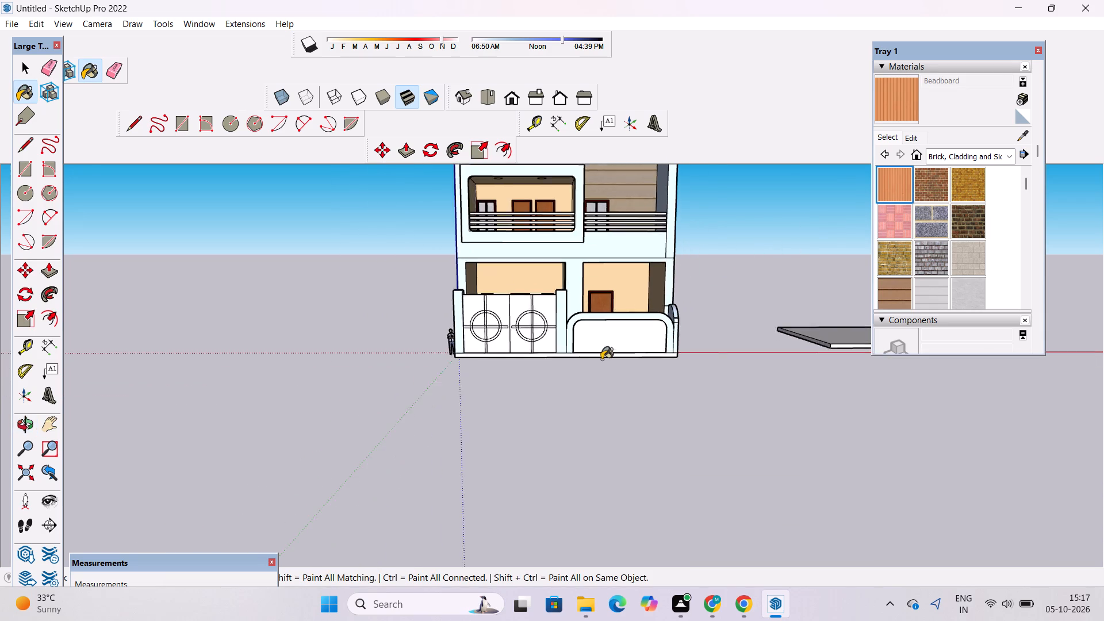
scroll(601, 359, up, 9)
scroll(523, 313, up, 5)
scroll(382, 309, down, 6)
scroll(692, 320, up, 5)
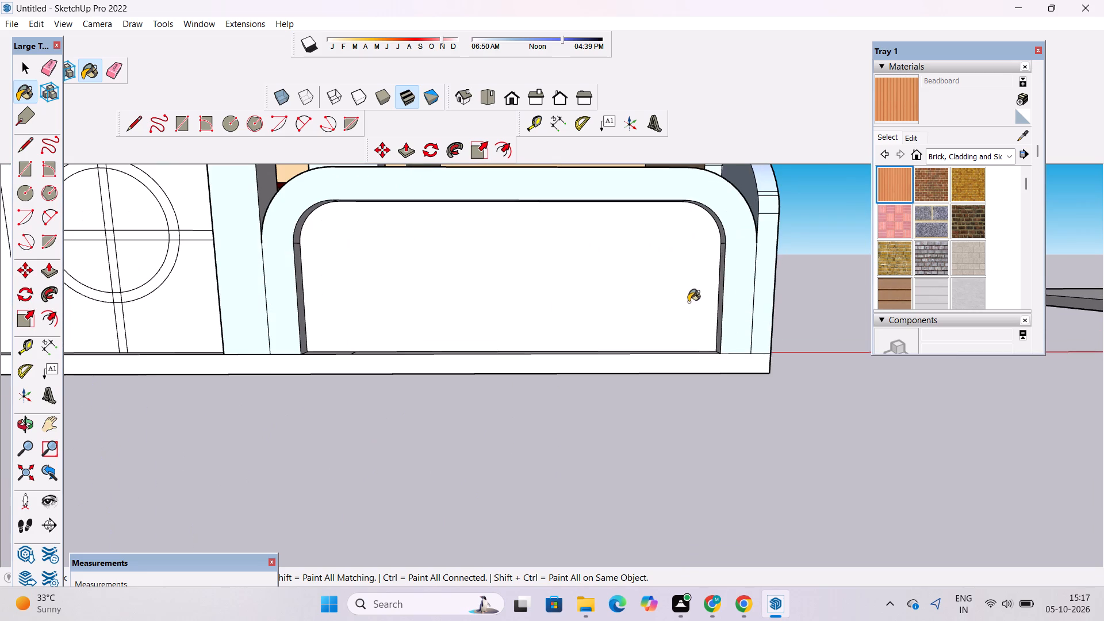
click(666, 284)
Edit the Beadboard material on the boundary-wall panel, setting its texture width and height to 10'.
click(908, 136)
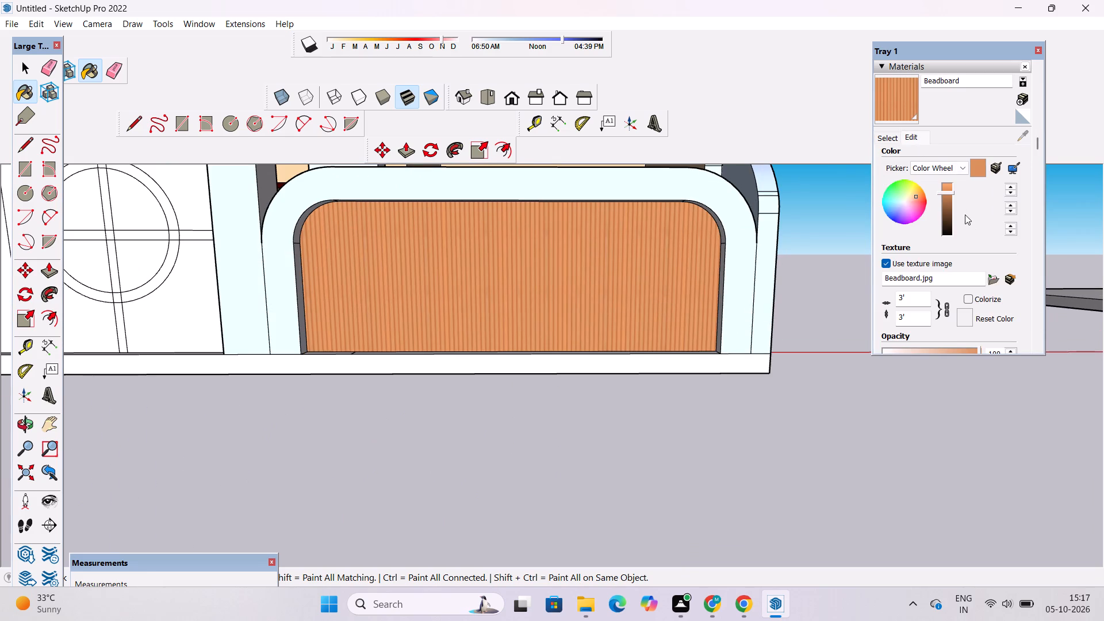
click(949, 198)
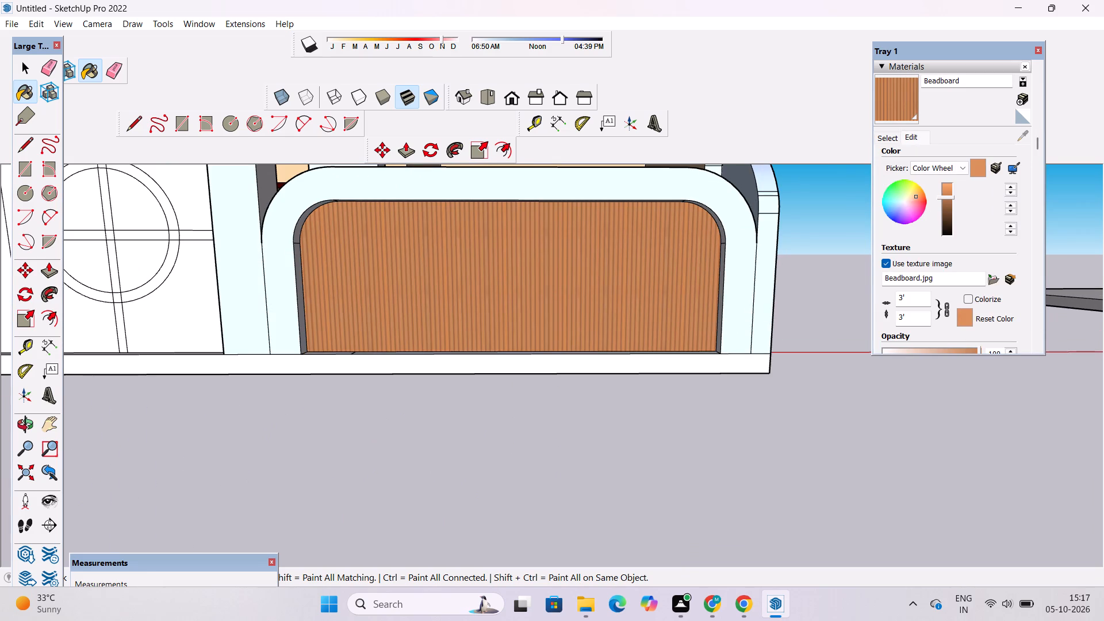
click(907, 315)
key(BackSpace)
key(BackSpace)
key(BackSpace)
key(BackSpace)
key(BackSpace)
key(BackSpace)
key(BackSpace)
key(BackSpace)
key(BackSpace)
key(BackSpace)
key(BackSpace)
key(BackSpace)
key(BackSpace)
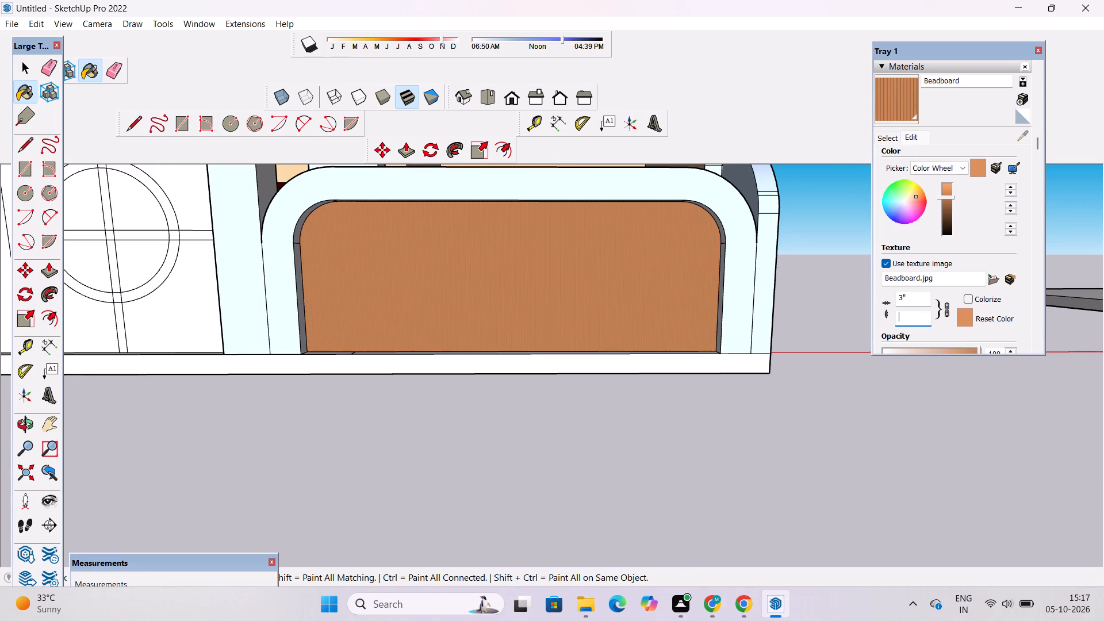
scroll(907, 315, up, 1)
text(10)
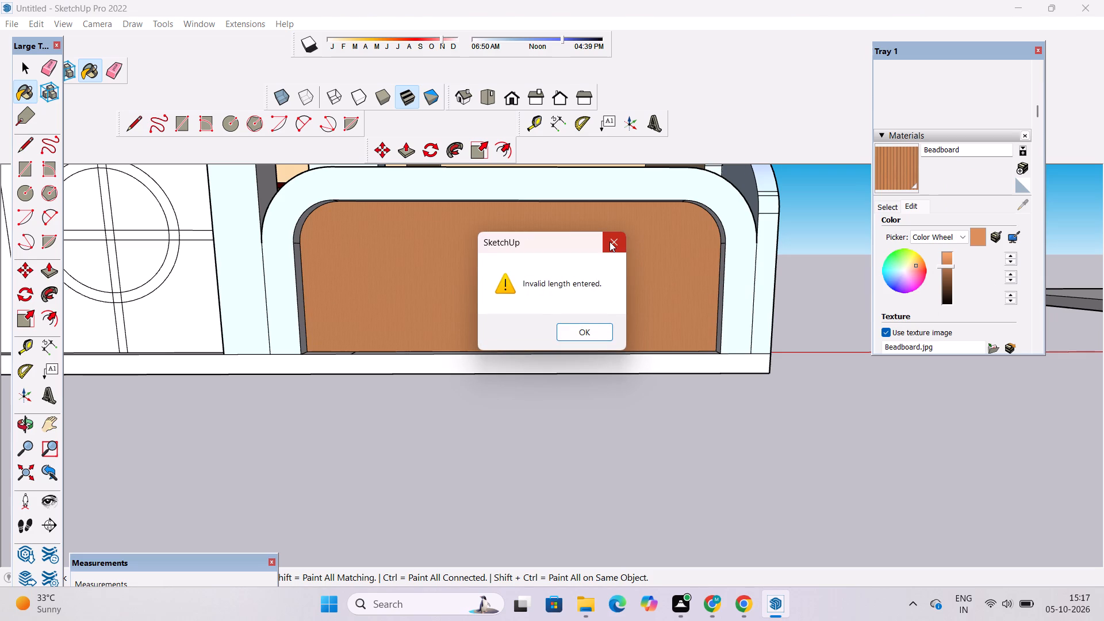
click(609, 241)
scroll(879, 281, down, 3)
scroll(926, 182, up, 1)
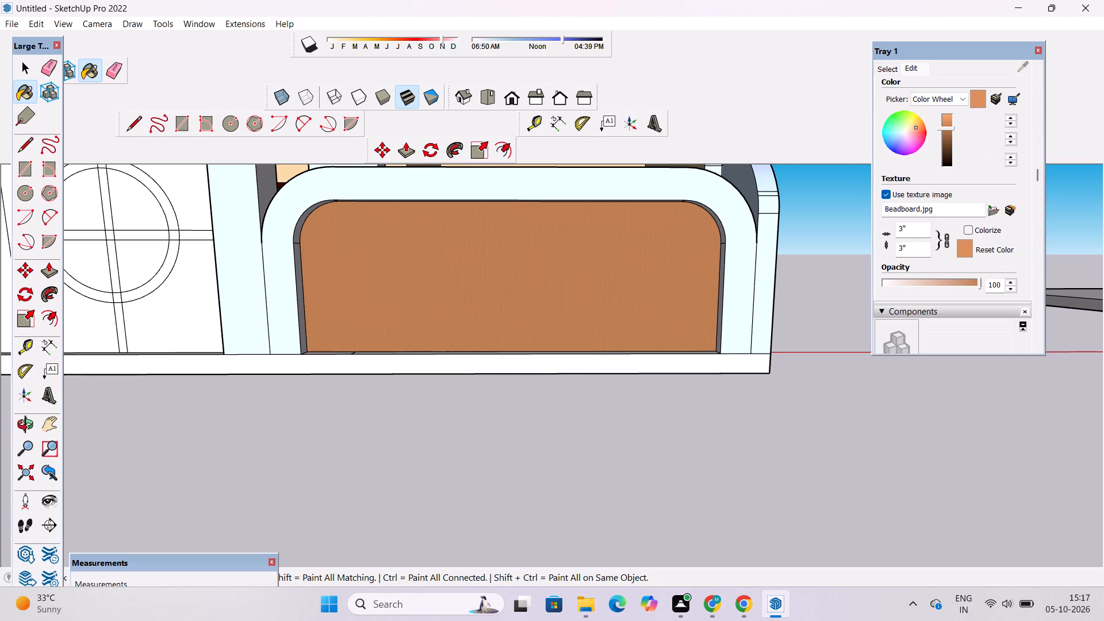
click(921, 246)
key(BackSpace)
key(BackSpace)
key(BackSpace)
key(BackSpace)
key(BackSpace)
key(BackSpace)
key(BackSpace)
key(BackSpace)
key(BackSpace)
key(BackSpace)
key(BackSpace)
text(10')
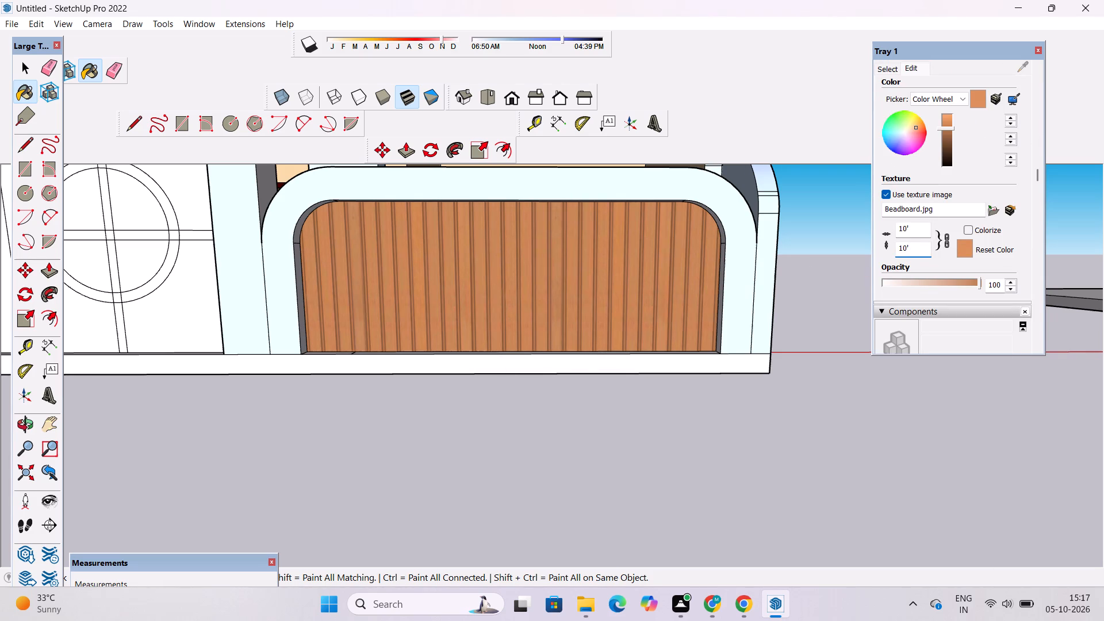
key(Return)
Recolour the Beadboard material to a dark maroon red, trying different hues before darkening it.
scroll(626, 292, down, 5)
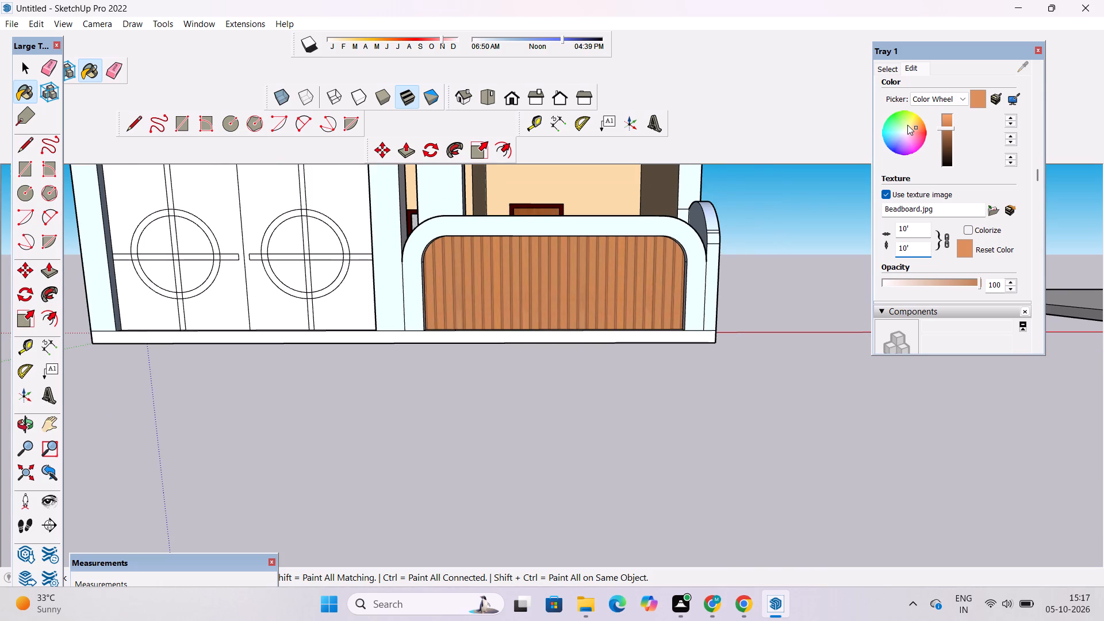
click(911, 122)
click(911, 124)
click(905, 135)
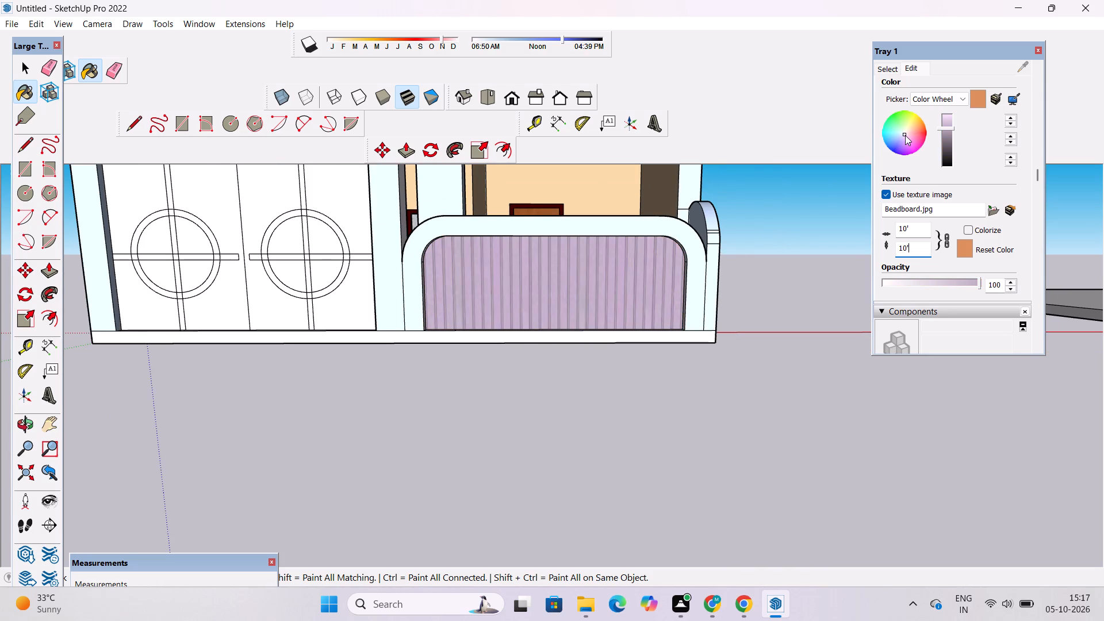
click(909, 128)
scroll(909, 128, up, 1)
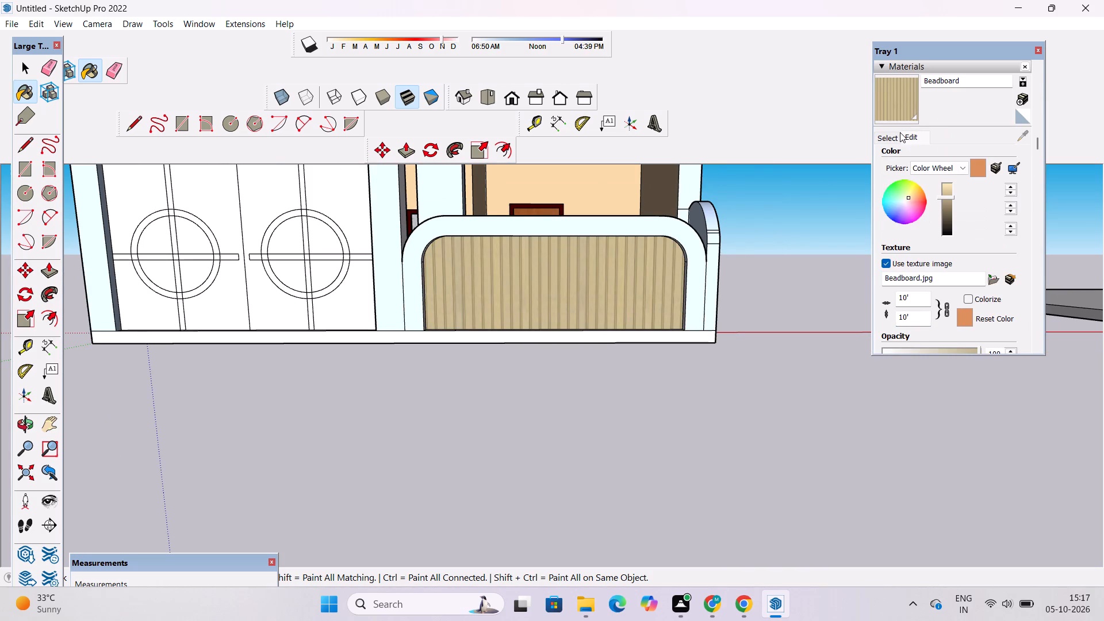
click(922, 200)
double_click(920, 198)
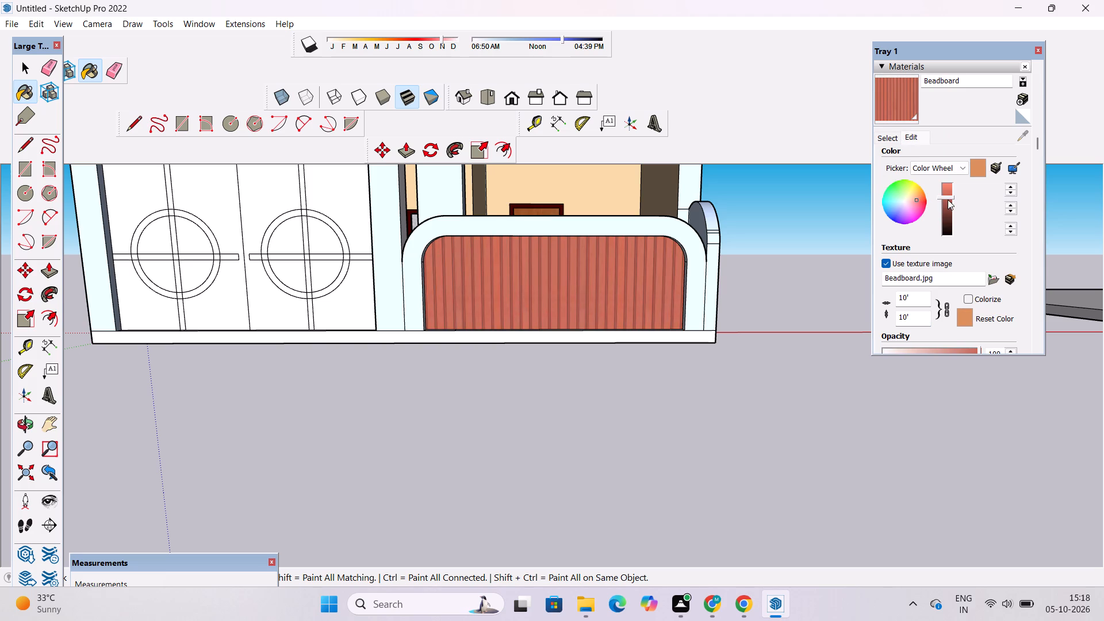
click(922, 202)
click(946, 204)
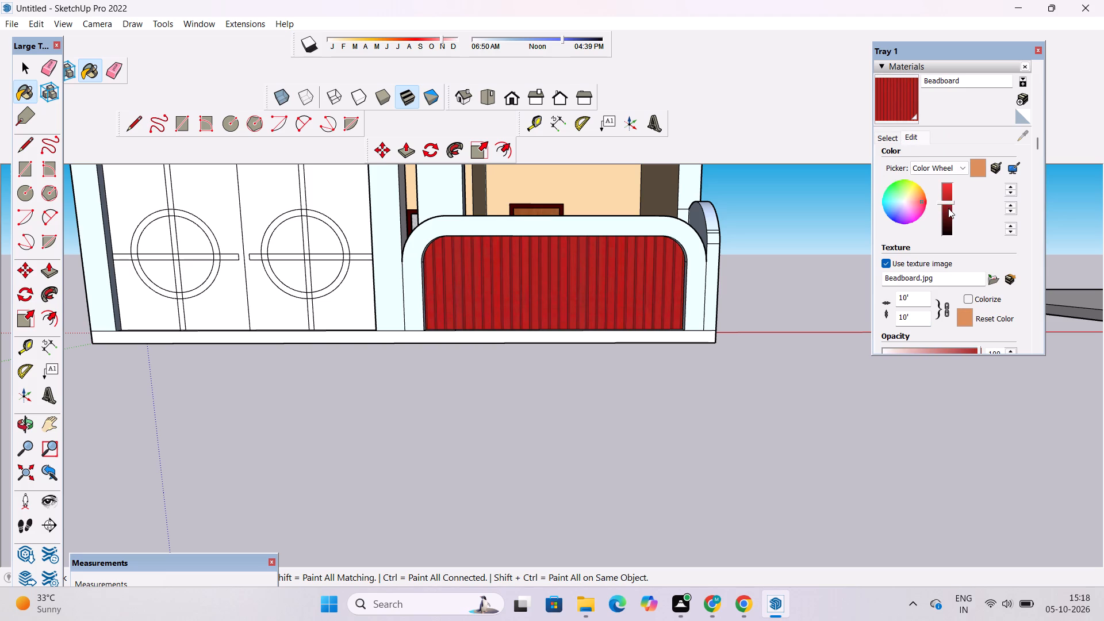
double_click(948, 208)
triple_click(949, 213)
click(949, 213)
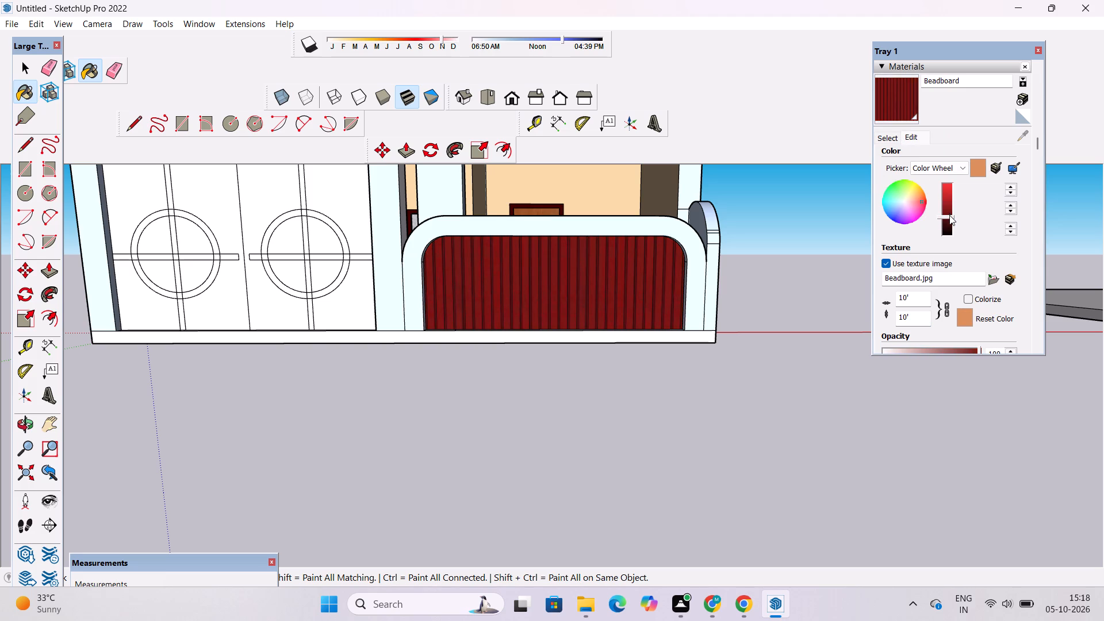
triple_click(949, 215)
click(949, 218)
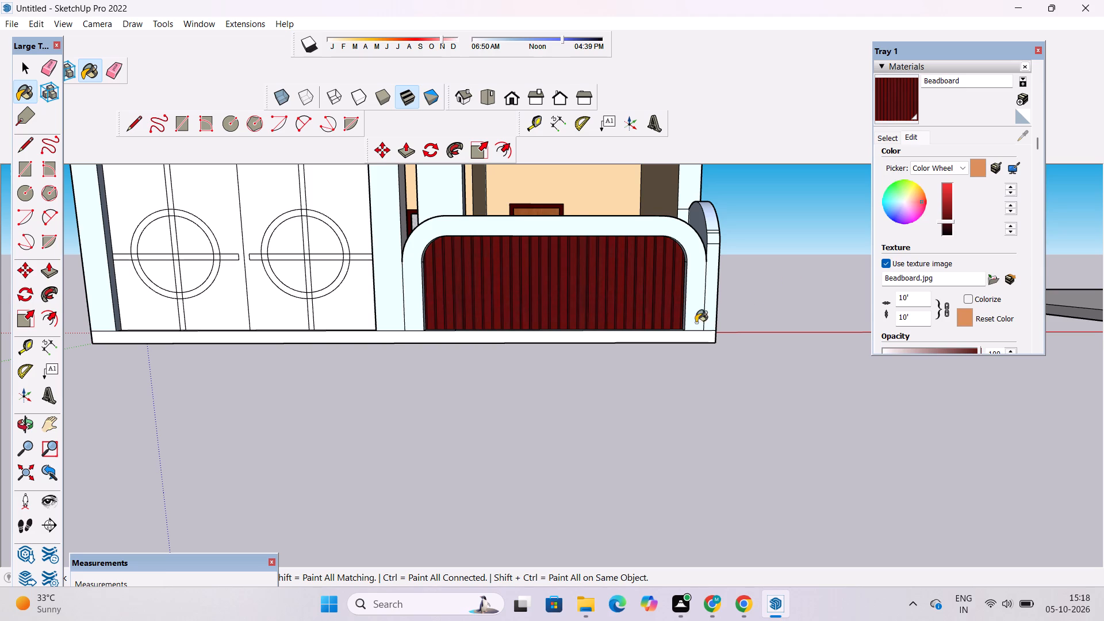
Examine the recoloured boundary-wall panel against the whole façade from closer, farther and raised viewpoints.
scroll(555, 320, down, 11)
key(space)
key(o)
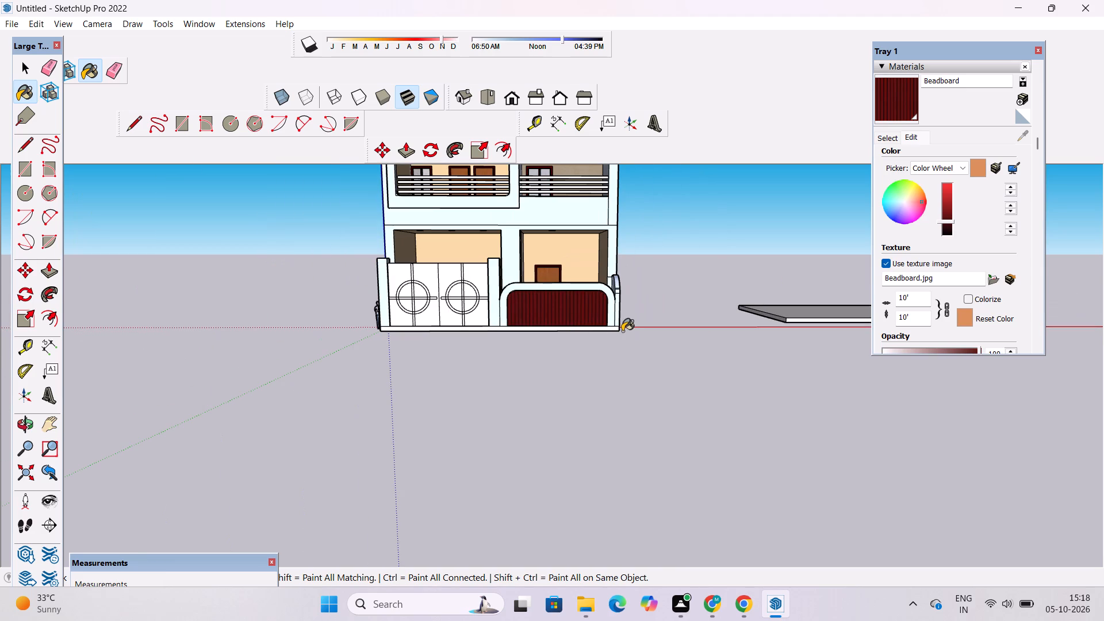
click(18, 430)
scroll(393, 294, up, 3)
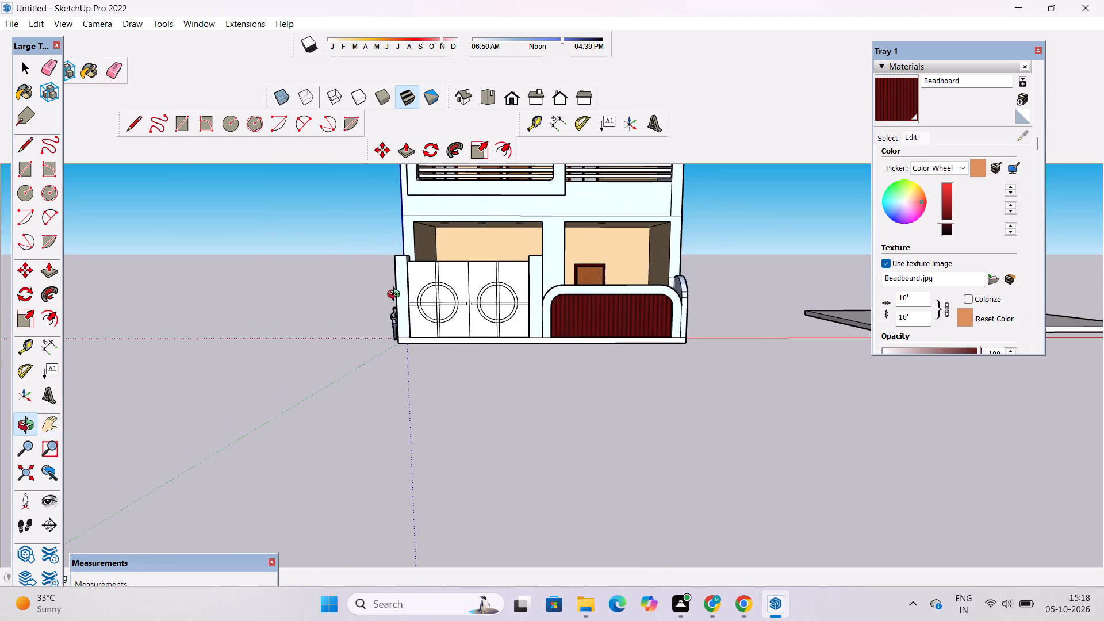
scroll(485, 289, up, 4)
drag(591, 294, 484, 305)
scroll(481, 305, down, 4)
shift+drag(481, 305, 526, 318)
shift+drag(526, 318, 523, 300)
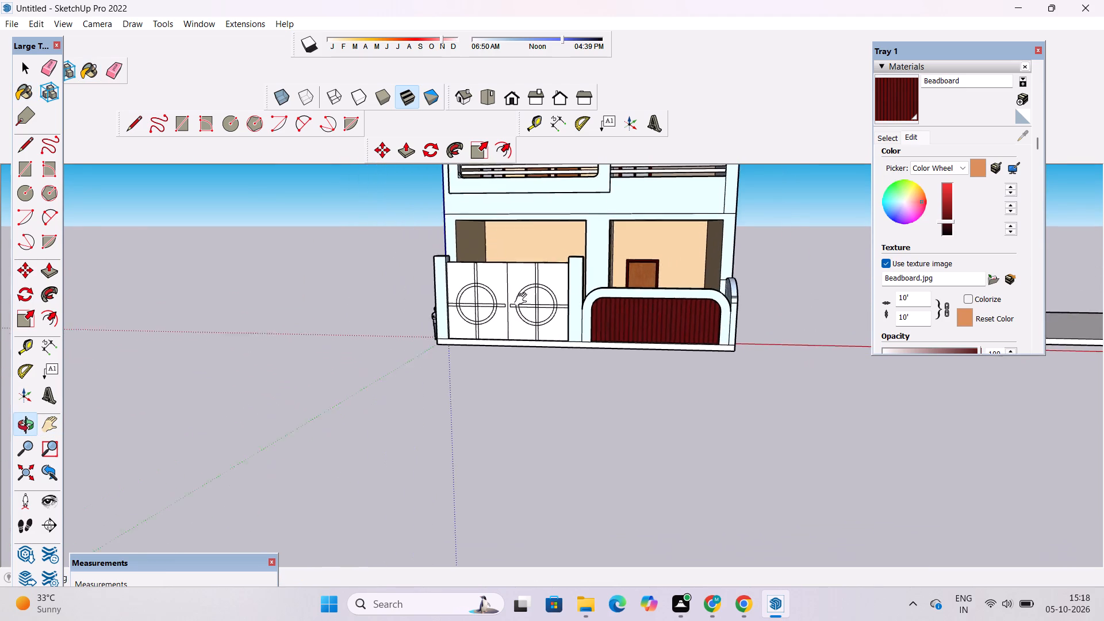
shift+drag(523, 300, 482, 283)
shift+scroll(481, 283, down, 5)
shift+drag(520, 290, 531, 331)
shift+drag(531, 331, 505, 355)
scroll(496, 348, up, 2)
shift+drag(496, 343, 497, 349)
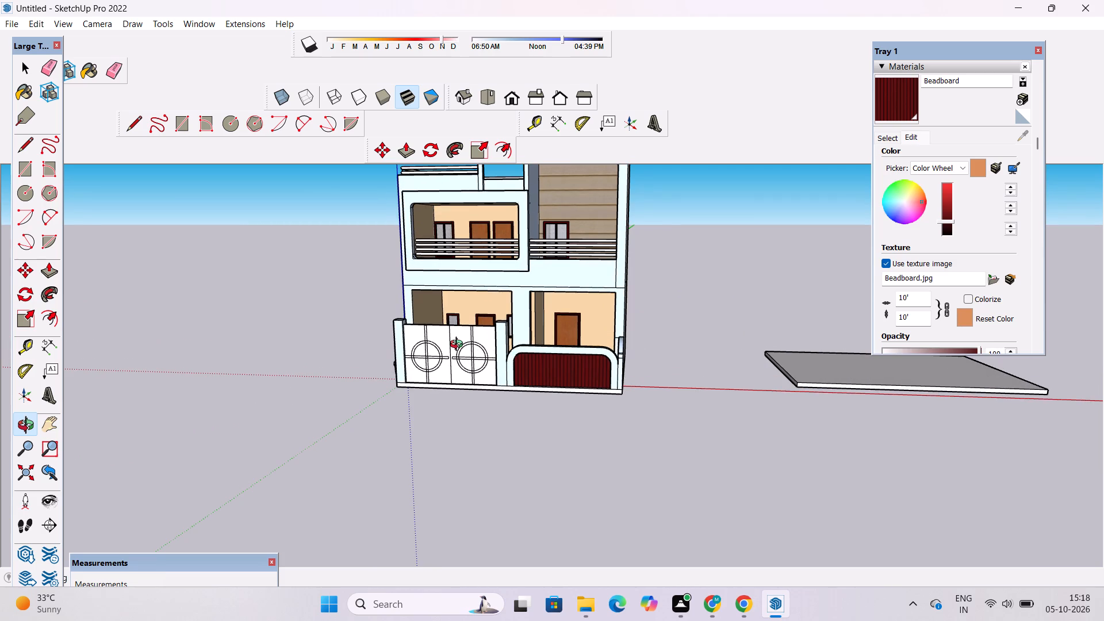
scroll(459, 346, down, 5)
shift+drag(504, 340, 460, 330)
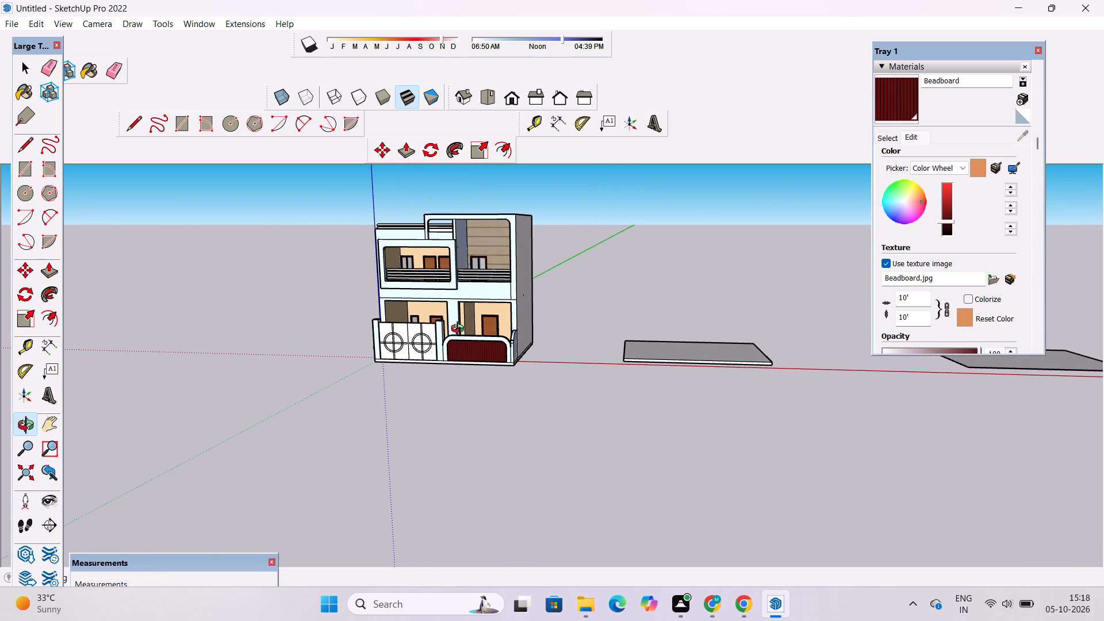
scroll(460, 330, down, 2)
shift+drag(457, 328, 451, 313)
drag(451, 313, 473, 377)
drag(473, 356, 459, 361)
drag(457, 361, 450, 338)
Delete the two flat grey slabs lying beside the house along the red axis.
key(space)
click(669, 344)
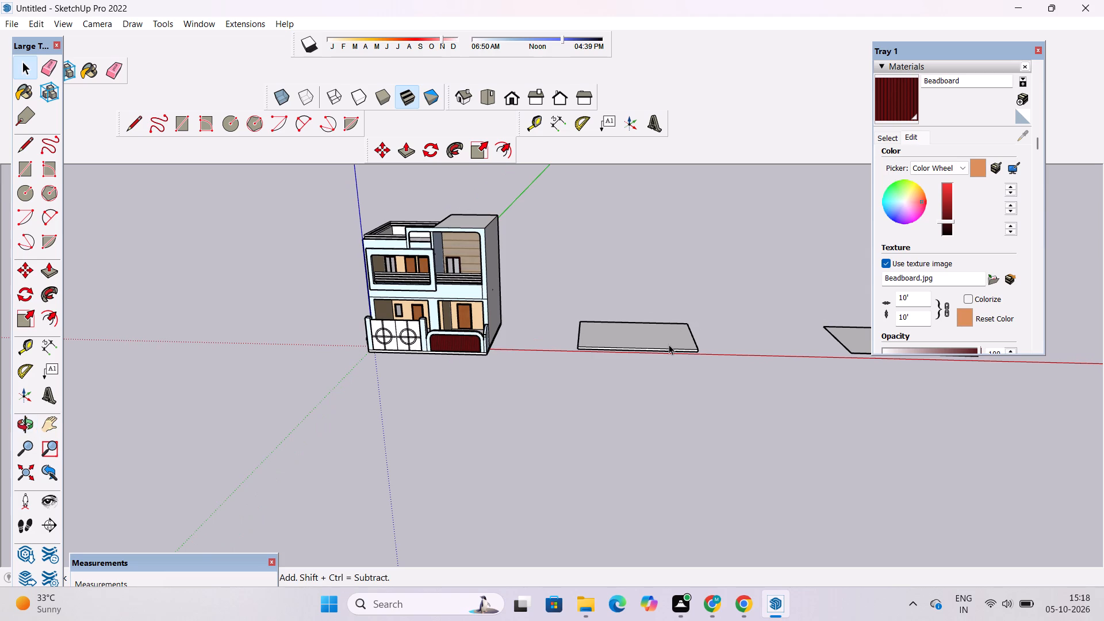
key(Delete)
scroll(583, 310, down, 5)
click(791, 337)
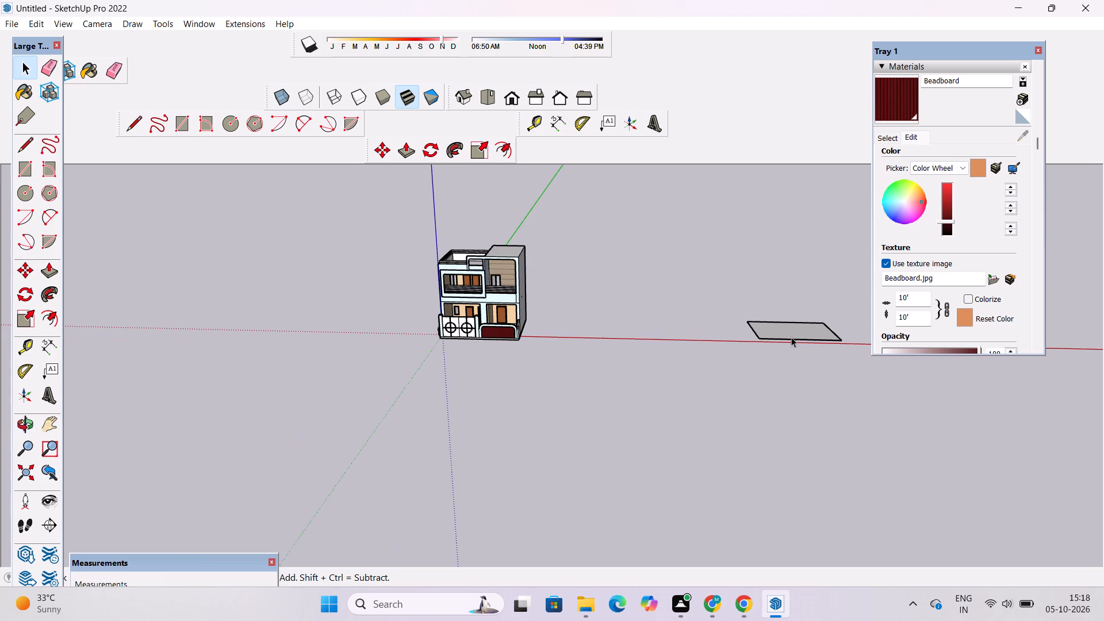
drag(857, 328, 722, 395)
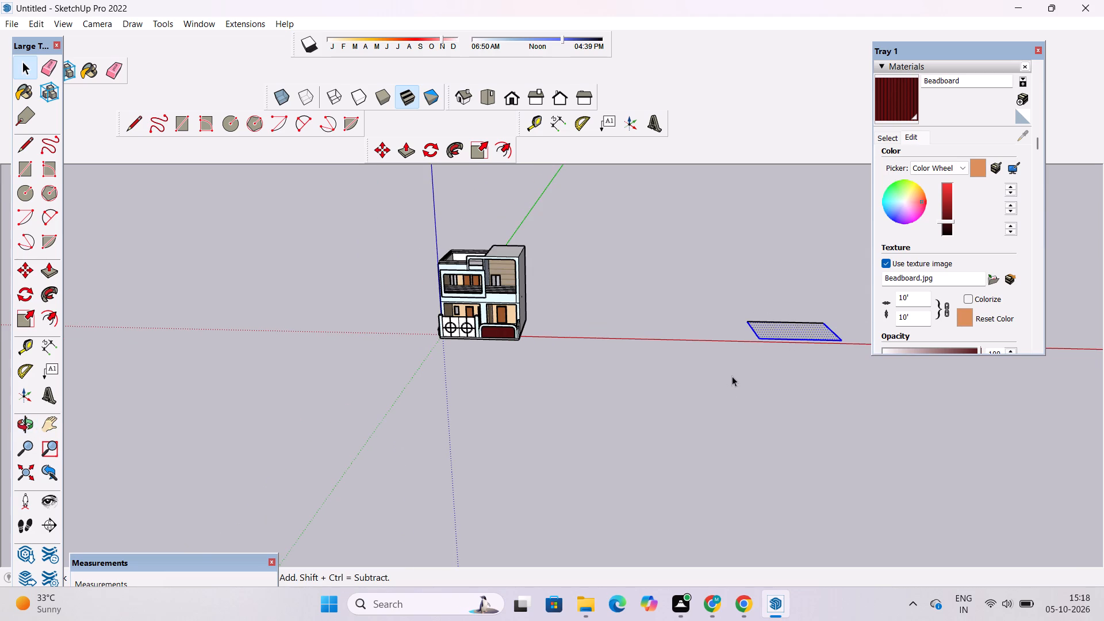
click(734, 369)
key(Delete)
drag(846, 278, 718, 400)
key(Delete)
scroll(781, 381, down, 4)
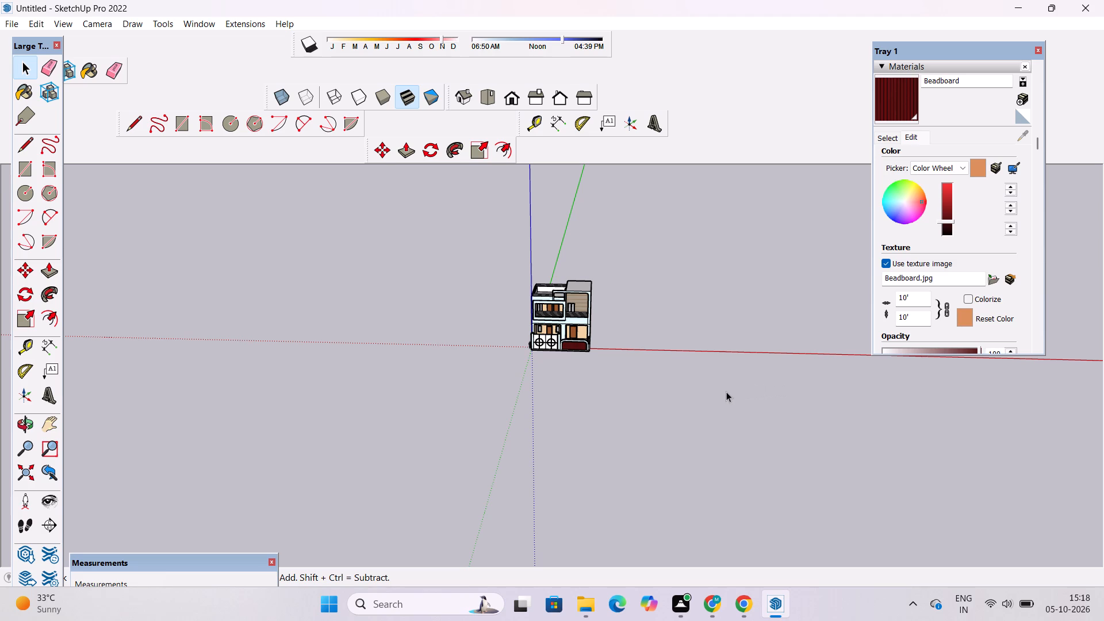
Examine the front façade from above, below and close up, checking the balconies, railings, ceilings, doors and windows.
key(o)
scroll(557, 302, up, 3)
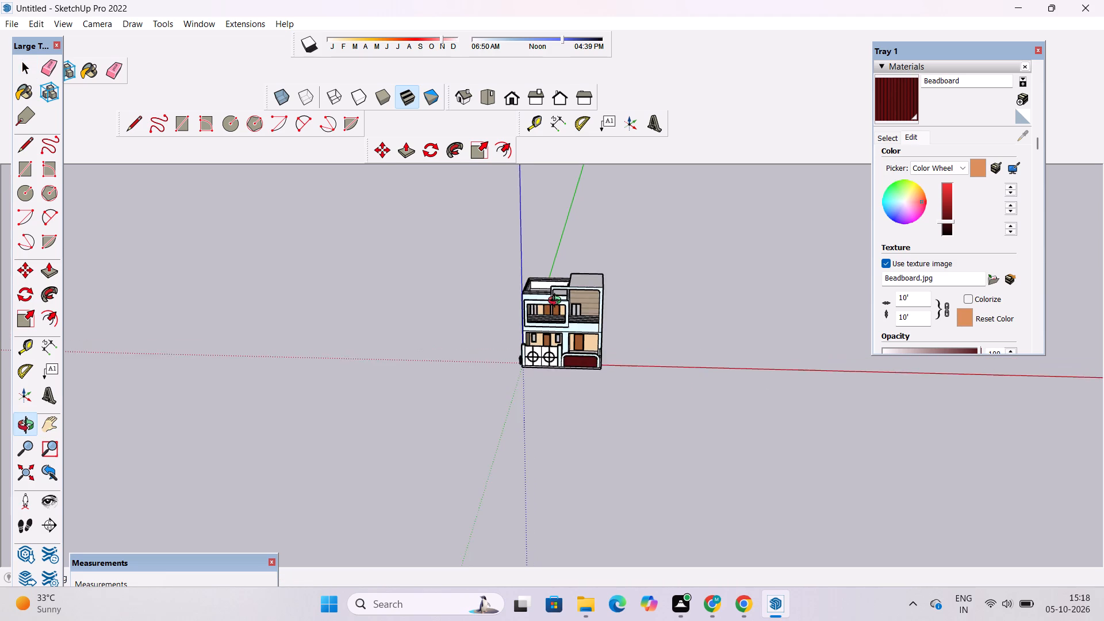
scroll(557, 302, up, 6)
shift+drag(570, 300, 596, 333)
scroll(596, 333, up, 4)
drag(621, 384, 622, 363)
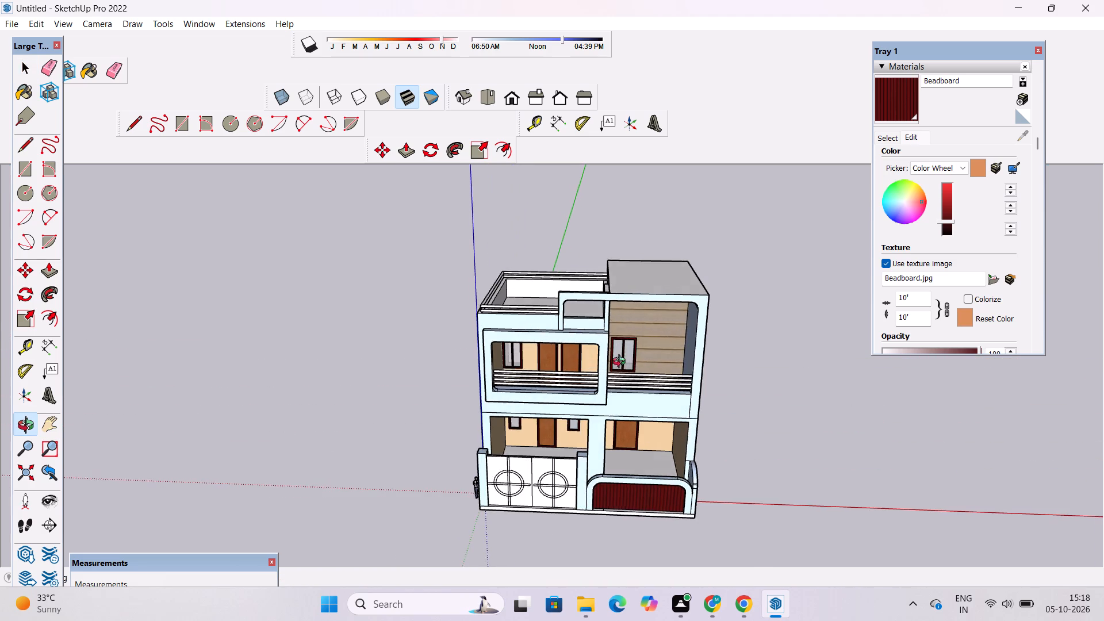
drag(622, 363, 621, 305)
scroll(618, 304, up, 6)
drag(643, 359, 631, 247)
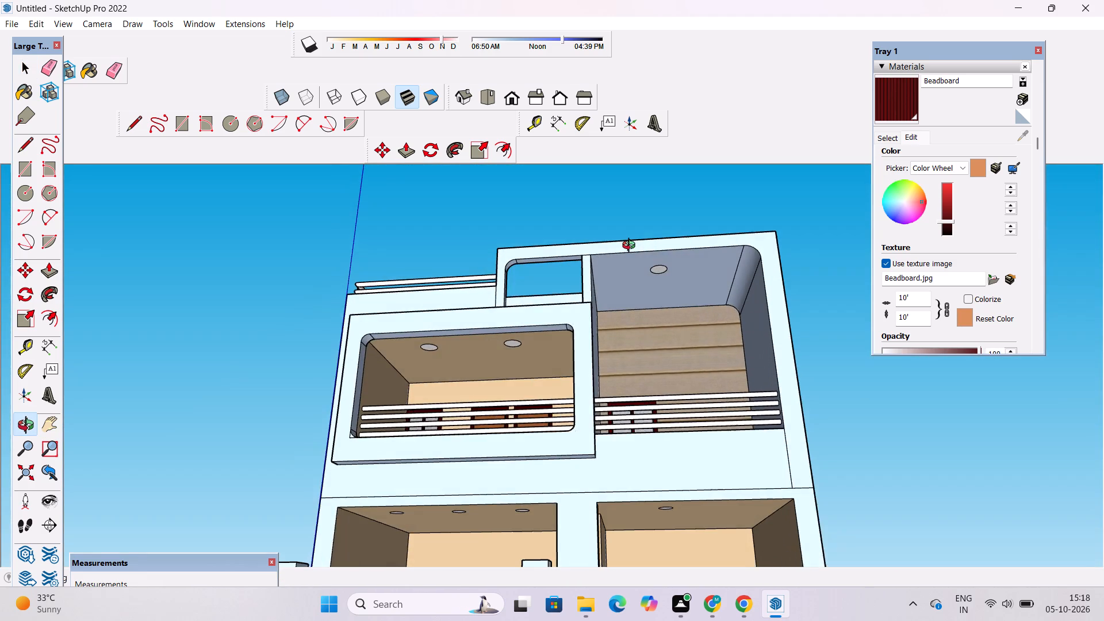
scroll(631, 247, down, 2)
drag(631, 250, 648, 287)
scroll(648, 287, down, 4)
drag(648, 289, 650, 331)
scroll(640, 317, up, 2)
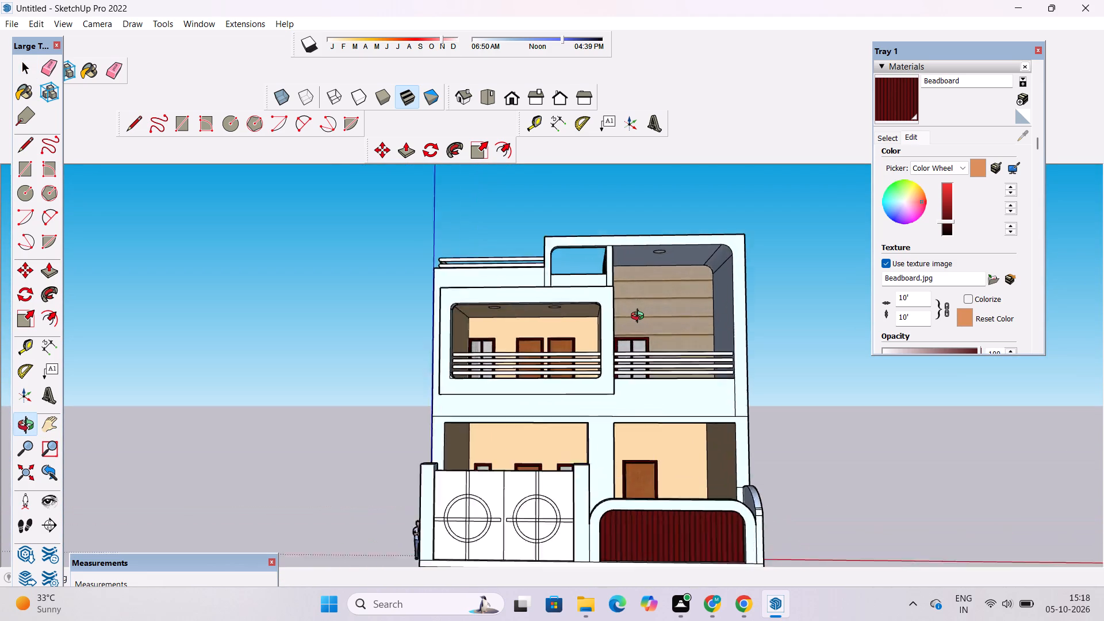
shift+drag(639, 317, 600, 312)
scroll(595, 309, up, 2)
shift+drag(595, 309, 595, 316)
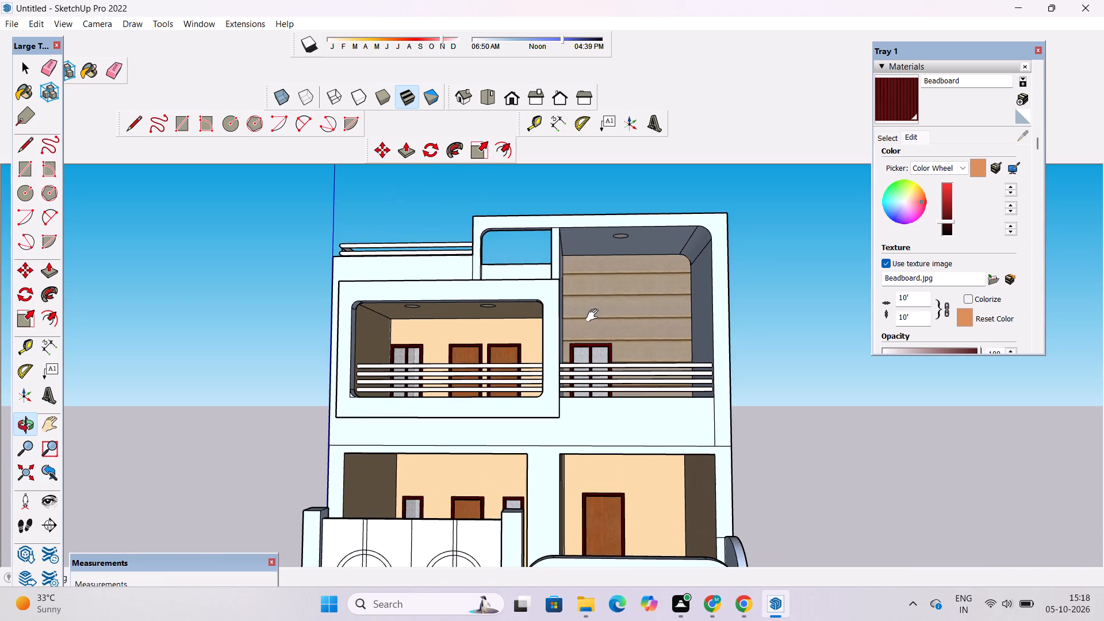
shift+drag(595, 316, 595, 317)
scroll(595, 317, up, 3)
shift+drag(592, 314, 540, 328)
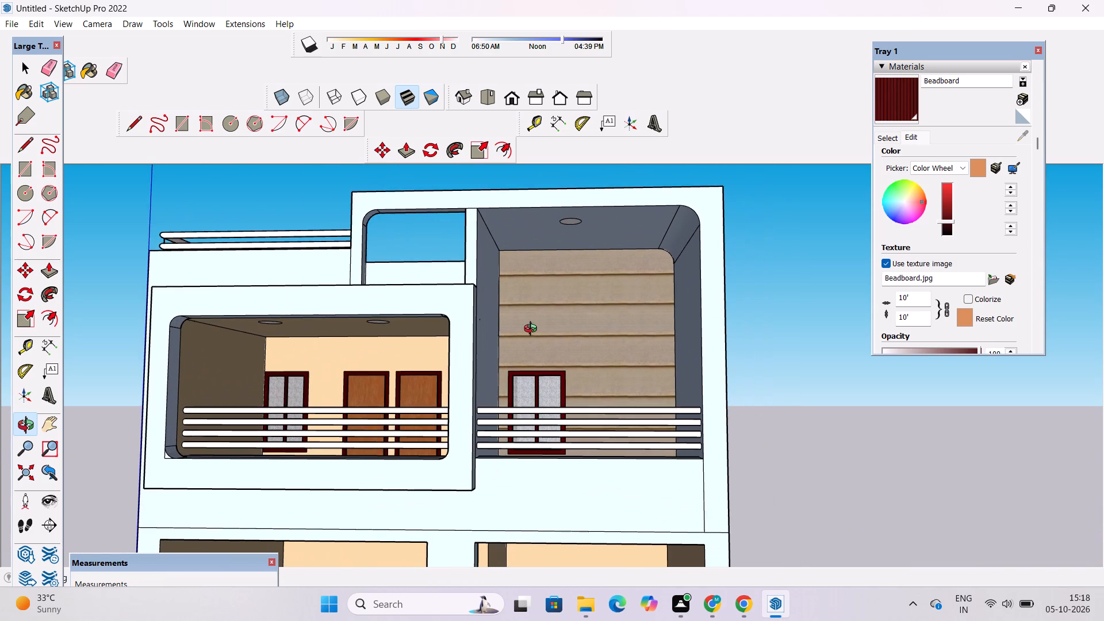
scroll(532, 343, up, 2)
scroll(532, 343, down, 3)
shift+drag(535, 334, 579, 328)
drag(579, 343, 581, 407)
scroll(547, 393, up, 3)
shift+drag(527, 389, 591, 381)
drag(573, 390, 581, 367)
drag(514, 382, 520, 369)
shift+drag(520, 369, 562, 331)
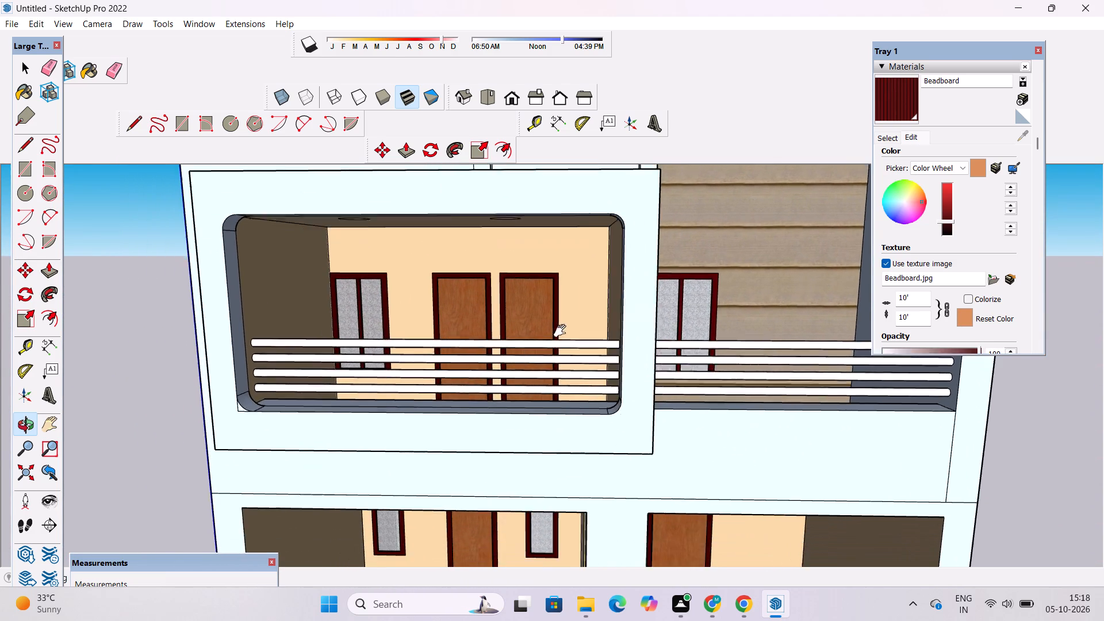
shift+drag(562, 331, 563, 329)
drag(563, 329, 569, 344)
scroll(569, 344, down, 5)
shift+drag(598, 338, 436, 244)
shift+drag(436, 276, 552, 322)
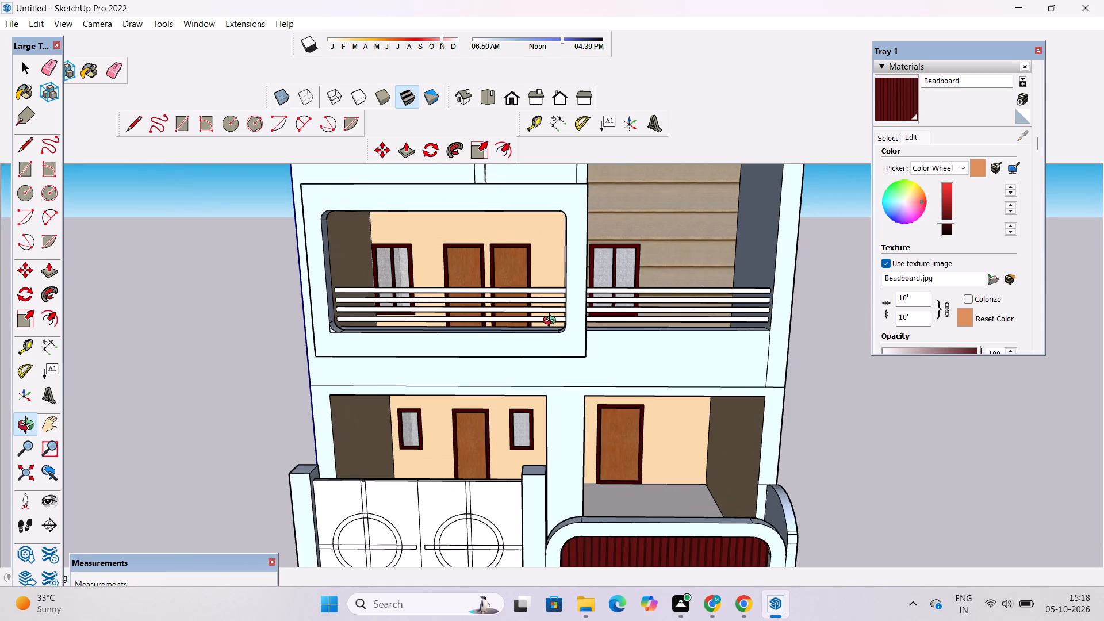
scroll(552, 322, down, 3)
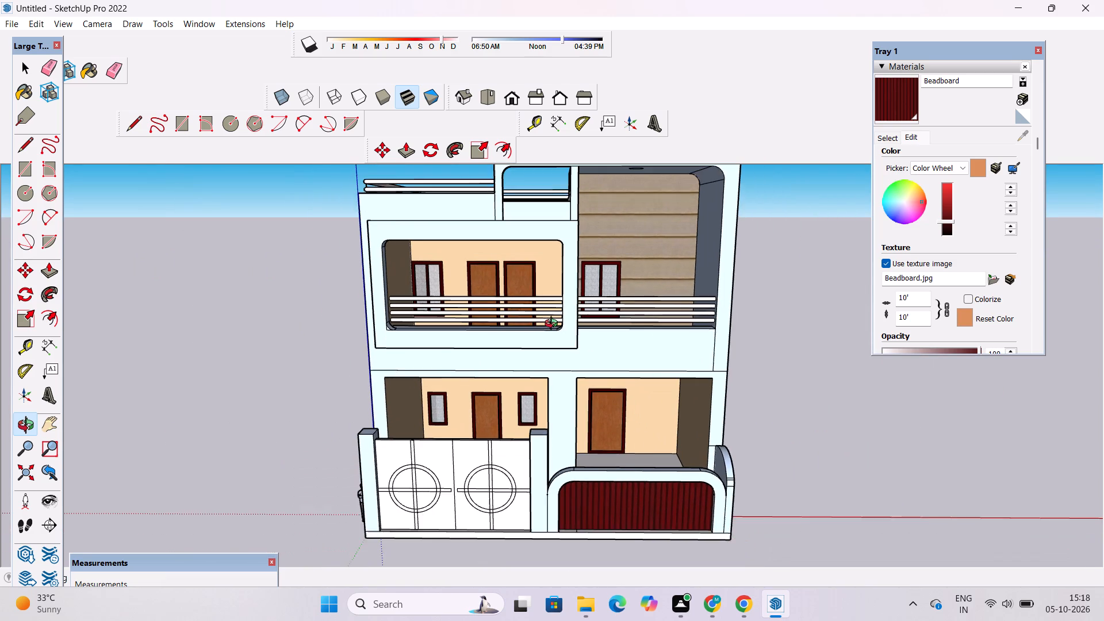
scroll(550, 320, down, 3)
Paint the flat background panels around the circles on both gate leaves with the dark maroon Beadboard material.
click(893, 97)
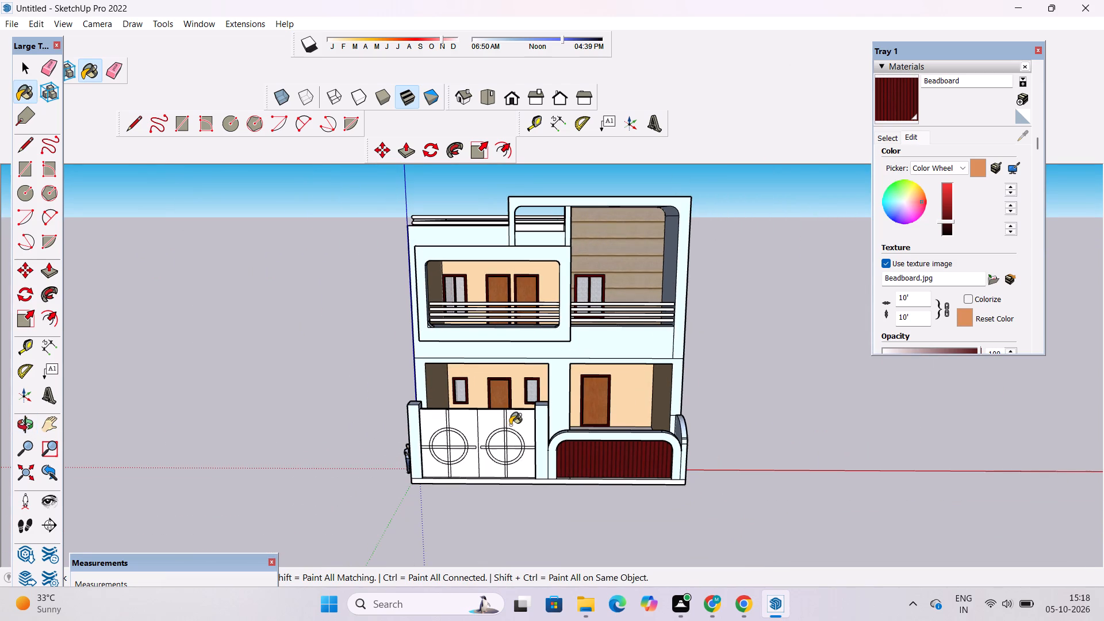
click(510, 425)
click(470, 424)
click(489, 420)
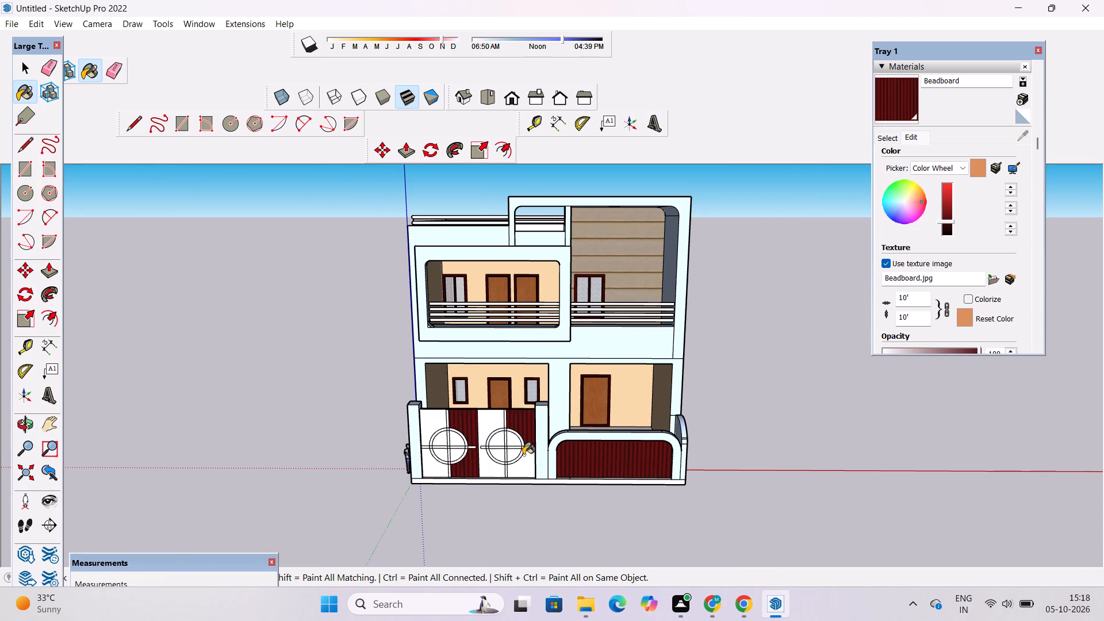
click(523, 455)
click(430, 421)
click(440, 466)
scroll(461, 428, down, 1)
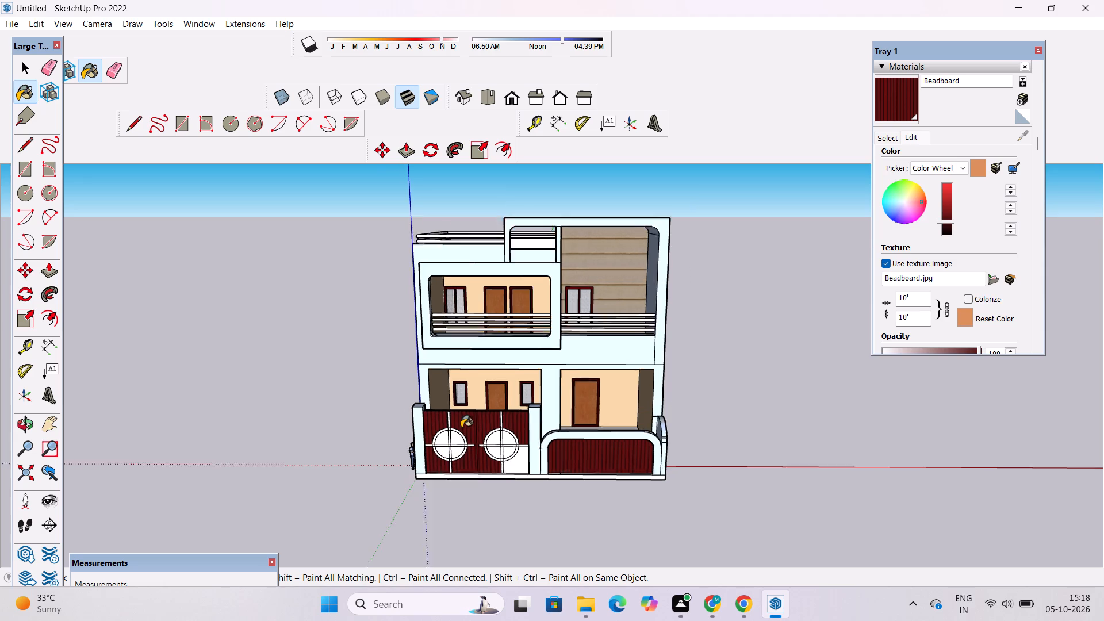
scroll(461, 428, down, 3)
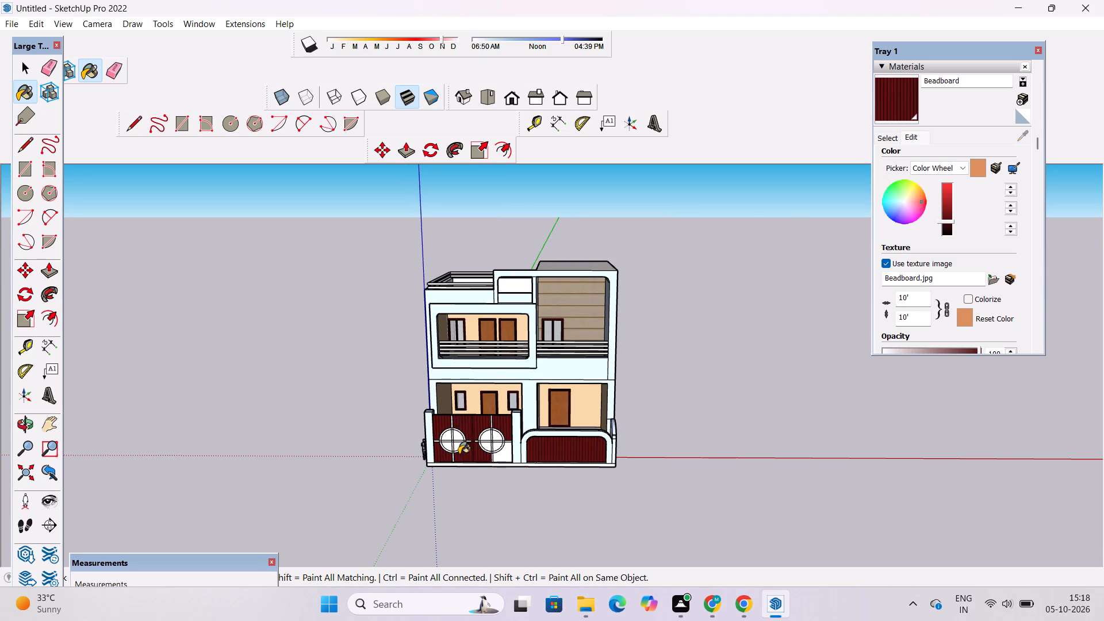
scroll(462, 462, up, 12)
click(531, 416)
Paint the four quadrants inside the left gate leaf's circle with the Beadboard material.
scroll(519, 419, down, 5)
scroll(473, 352, up, 4)
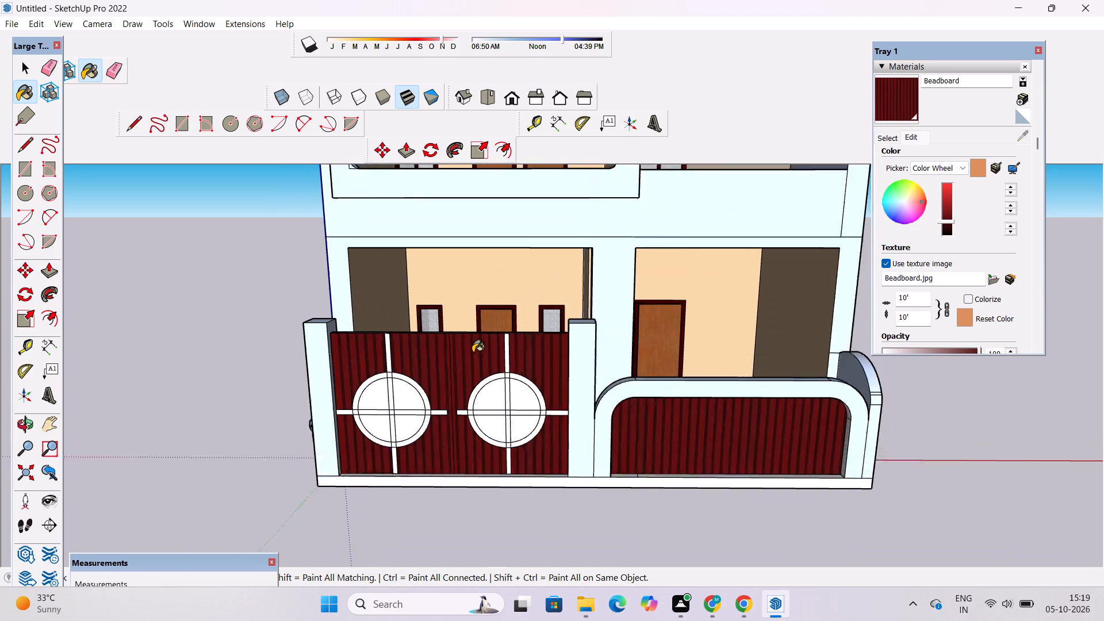
scroll(473, 352, up, 1)
click(356, 400)
click(392, 405)
drag(348, 442, 362, 438)
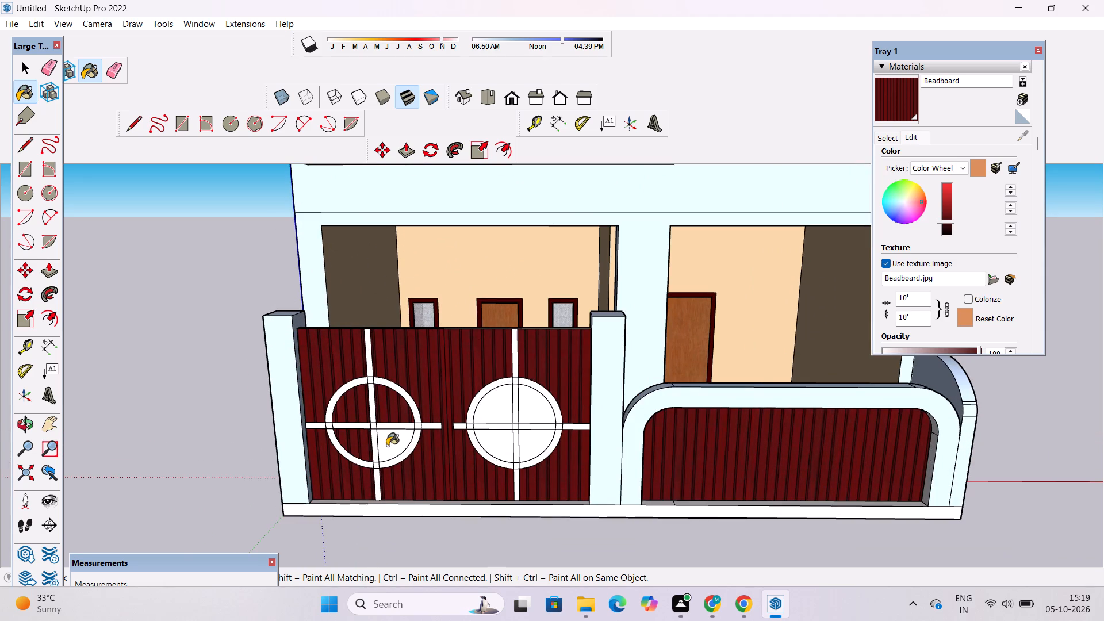
click(387, 446)
Paint the upper half of the left leaf's ring and its upper vertical bar segments with Beadboard.
drag(347, 373, 340, 432)
drag(346, 364, 346, 396)
scroll(345, 390, up, 6)
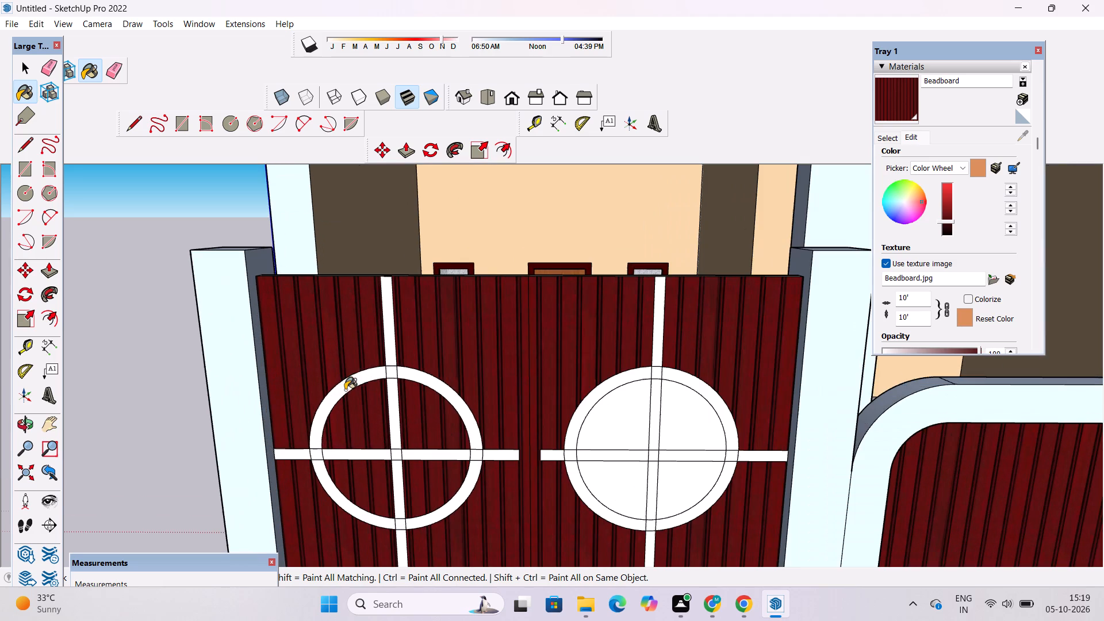
click(345, 390)
click(389, 371)
click(392, 348)
click(413, 374)
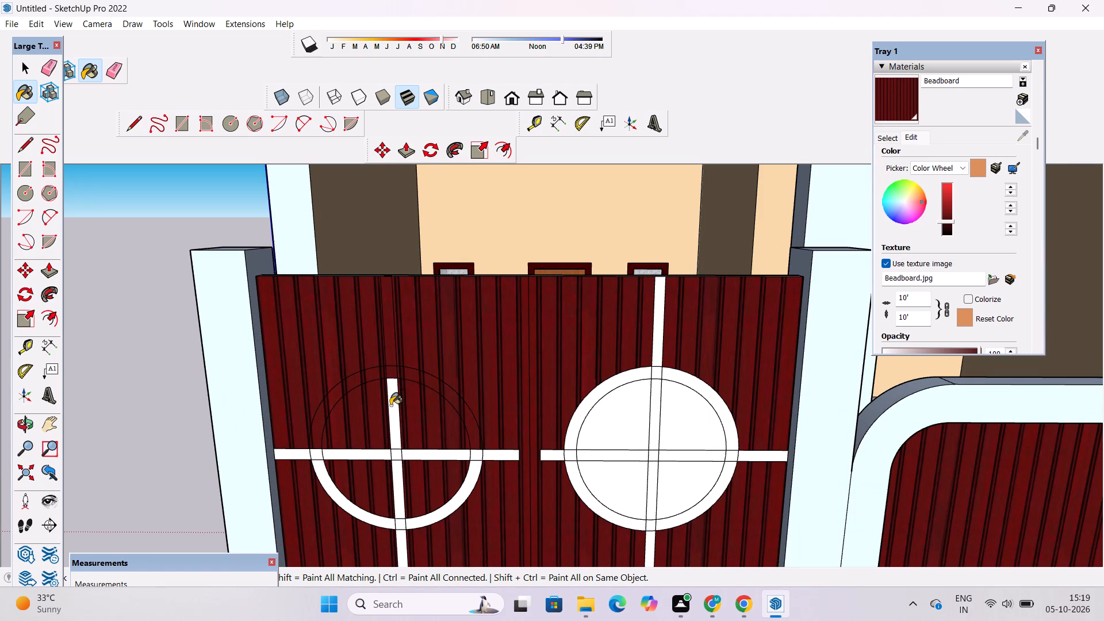
click(390, 405)
scroll(411, 343, down, 6)
scroll(410, 426, up, 9)
Paint the left leaf's horizontal bar, lower vertical bar and lower ring segments with Beadboard, including their junctions.
click(282, 378)
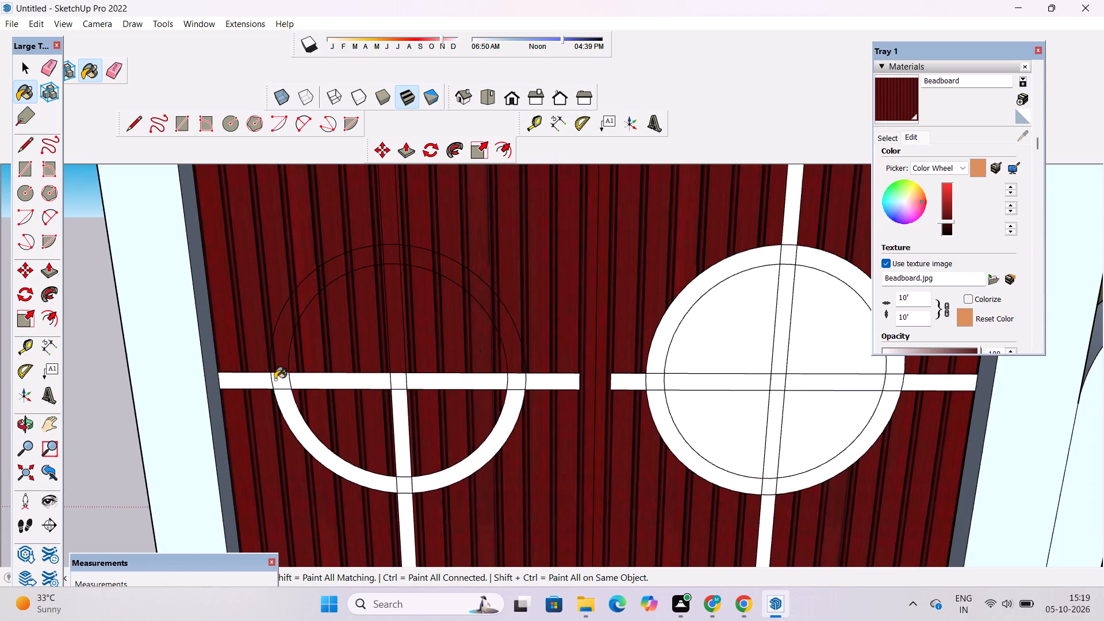
click(250, 383)
click(282, 411)
click(320, 383)
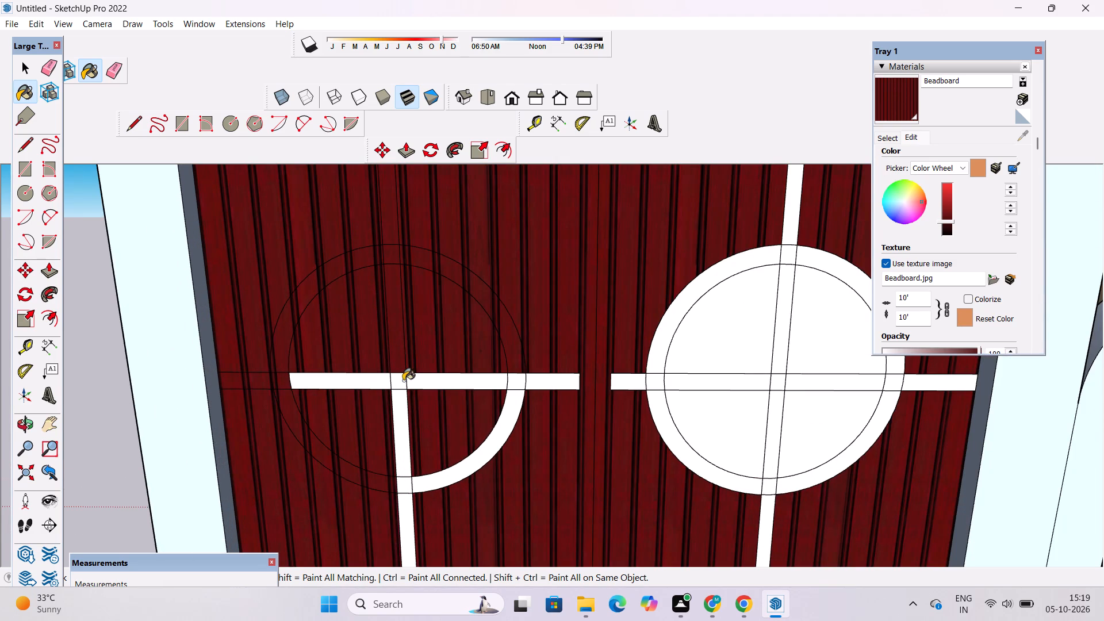
click(403, 381)
click(400, 411)
click(423, 379)
click(481, 457)
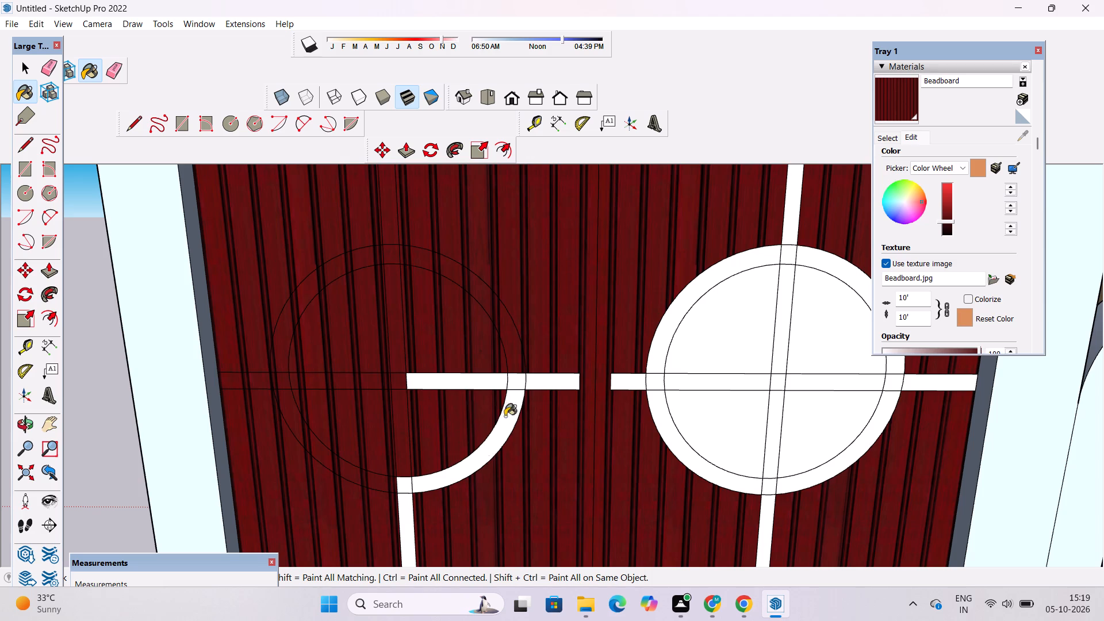
click(514, 386)
click(407, 486)
click(404, 503)
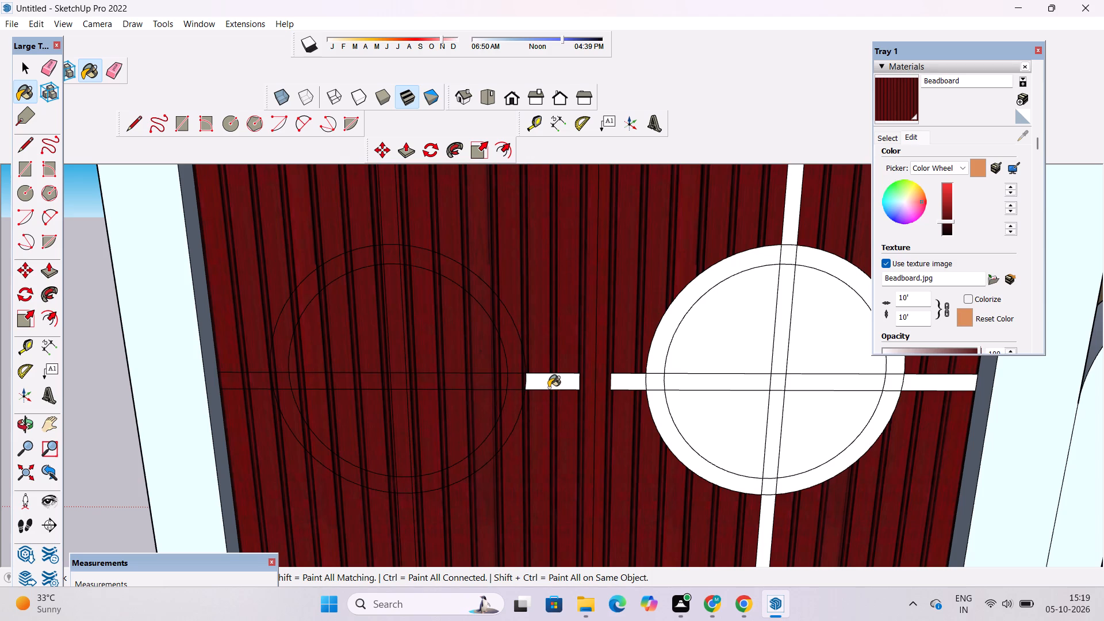
click(549, 388)
Paint the right leaf's horizontal bar beside the gate's centre and its vertical bar above the circle with Beadboard.
click(621, 378)
scroll(460, 411, down, 3)
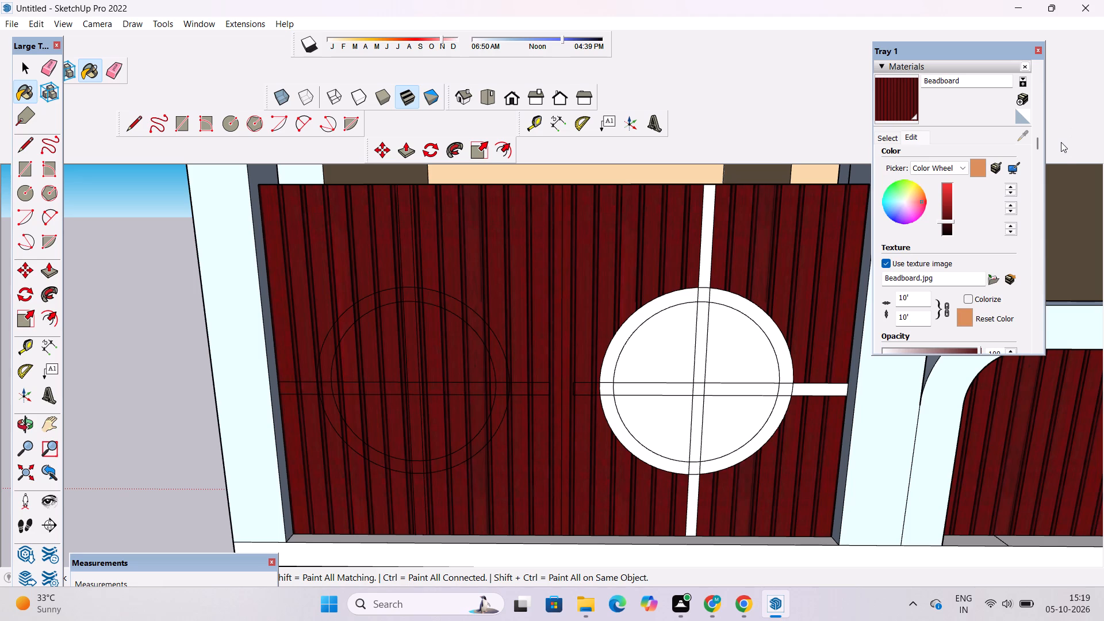
scroll(1065, 156, down, 4)
scroll(554, 323, down, 9)
scroll(647, 298, up, 5)
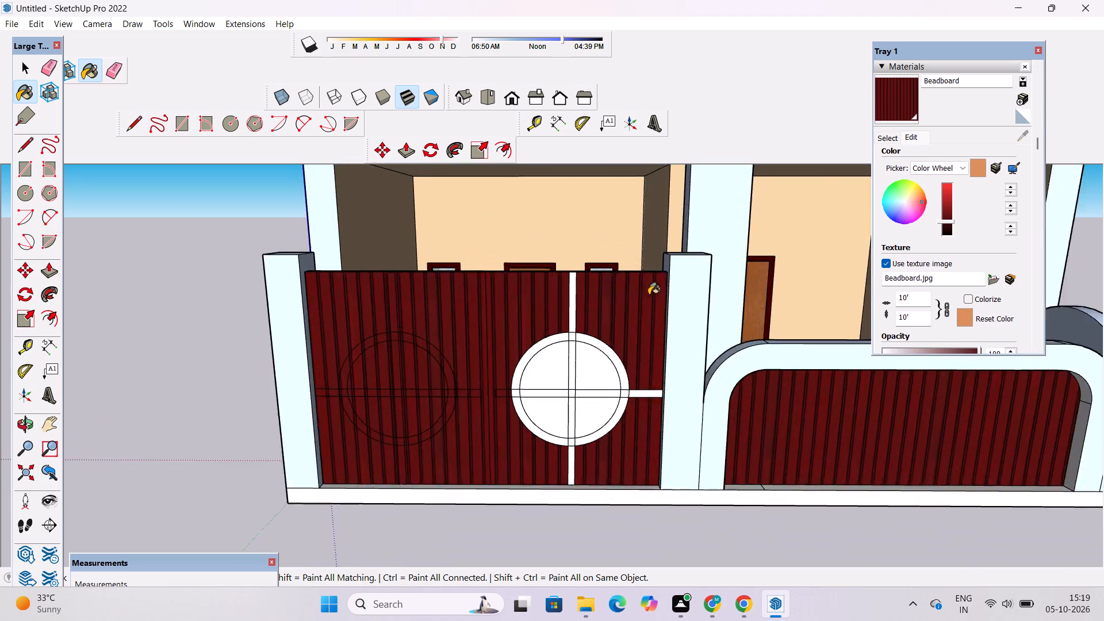
scroll(649, 295, up, 12)
click(480, 294)
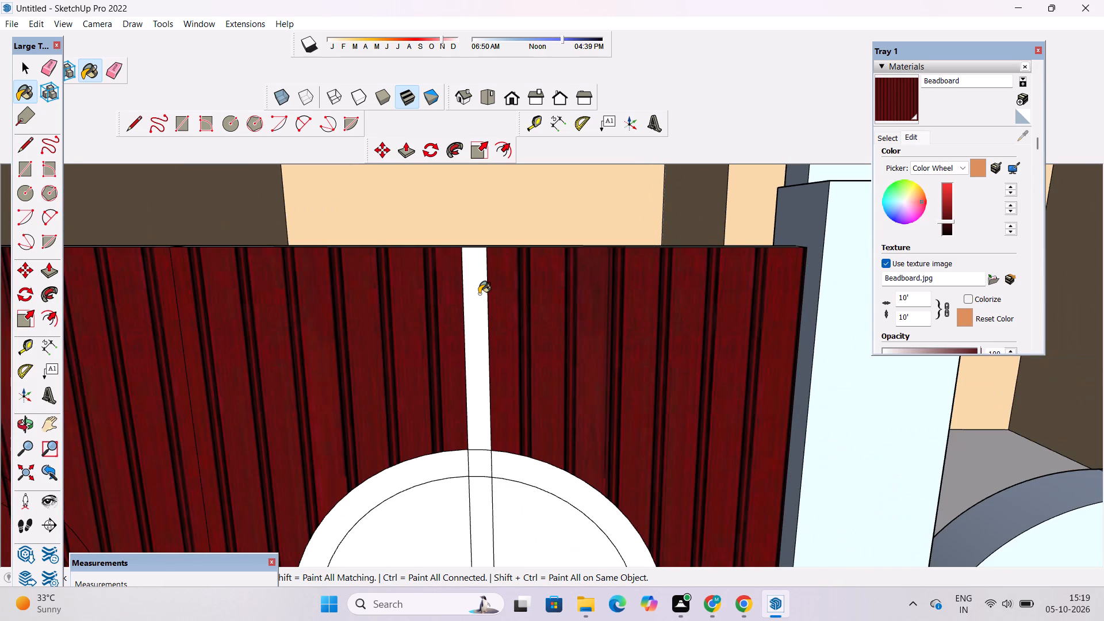
Examine the Beadboard gate leaves against the whole façade and the boundary wall, from far and near.
scroll(479, 294, down, 6)
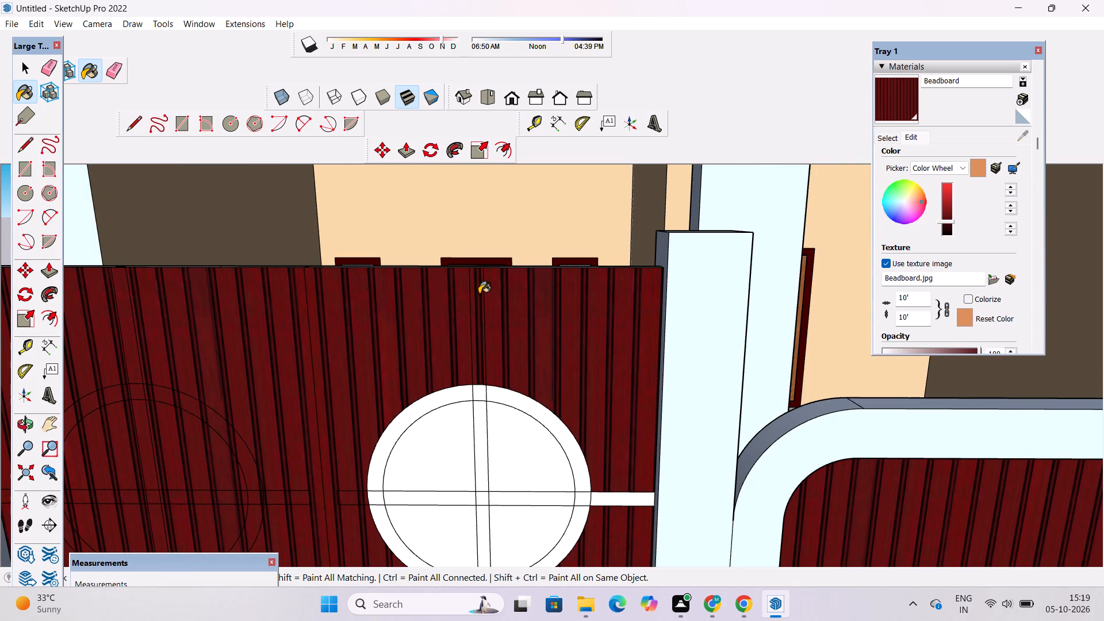
scroll(479, 294, down, 20)
scroll(479, 294, down, 2)
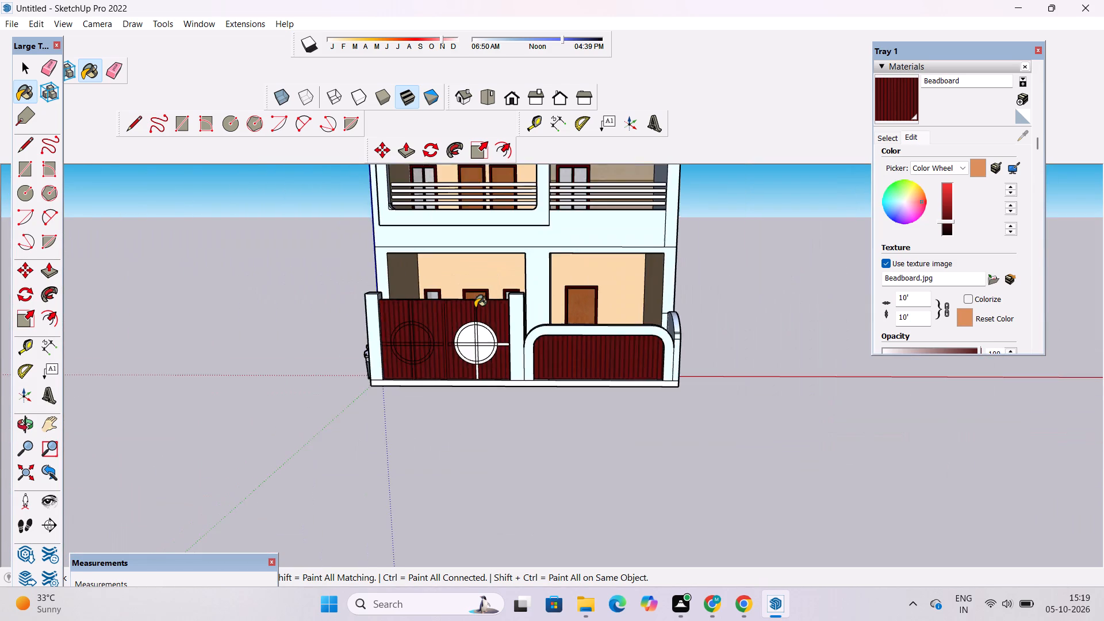
scroll(475, 308, down, 3)
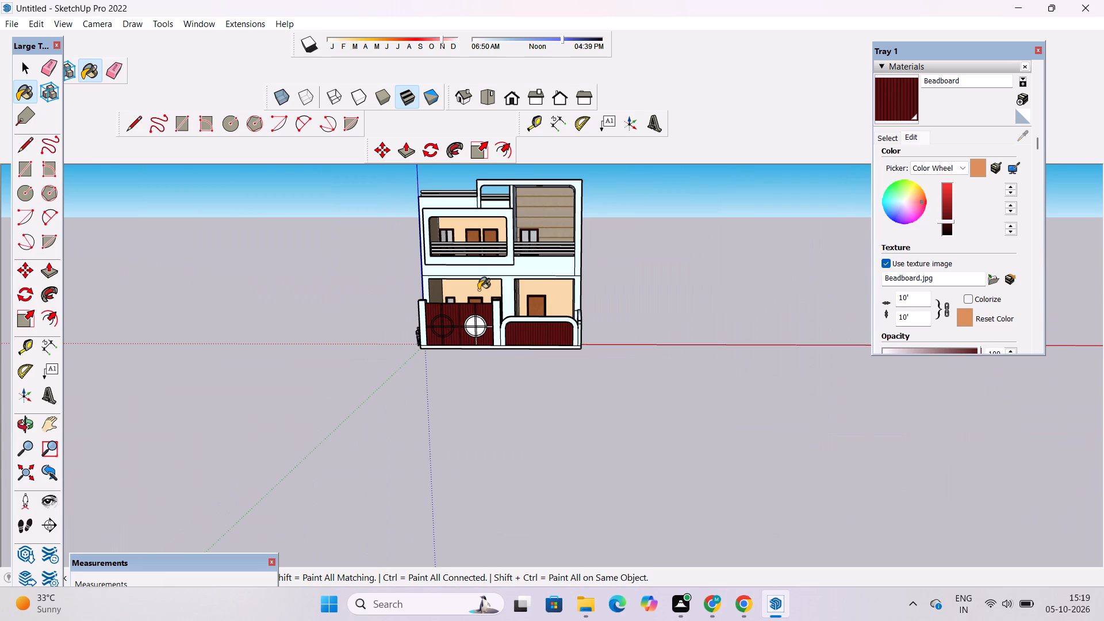
scroll(512, 221, up, 1)
scroll(517, 324, up, 3)
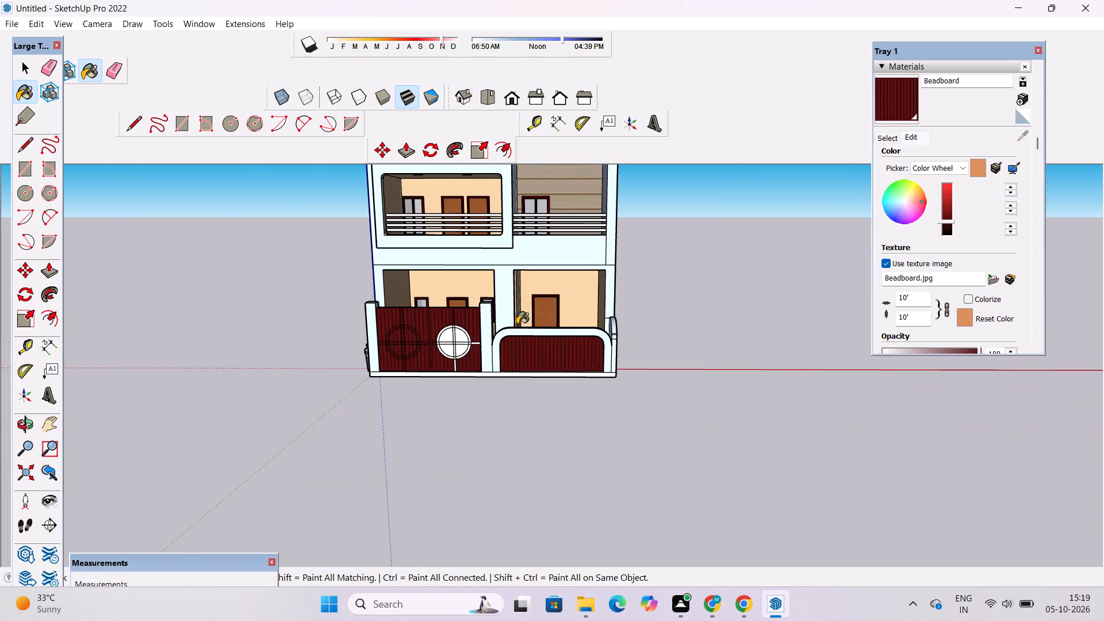
scroll(440, 366, up, 18)
scroll(404, 337, down, 5)
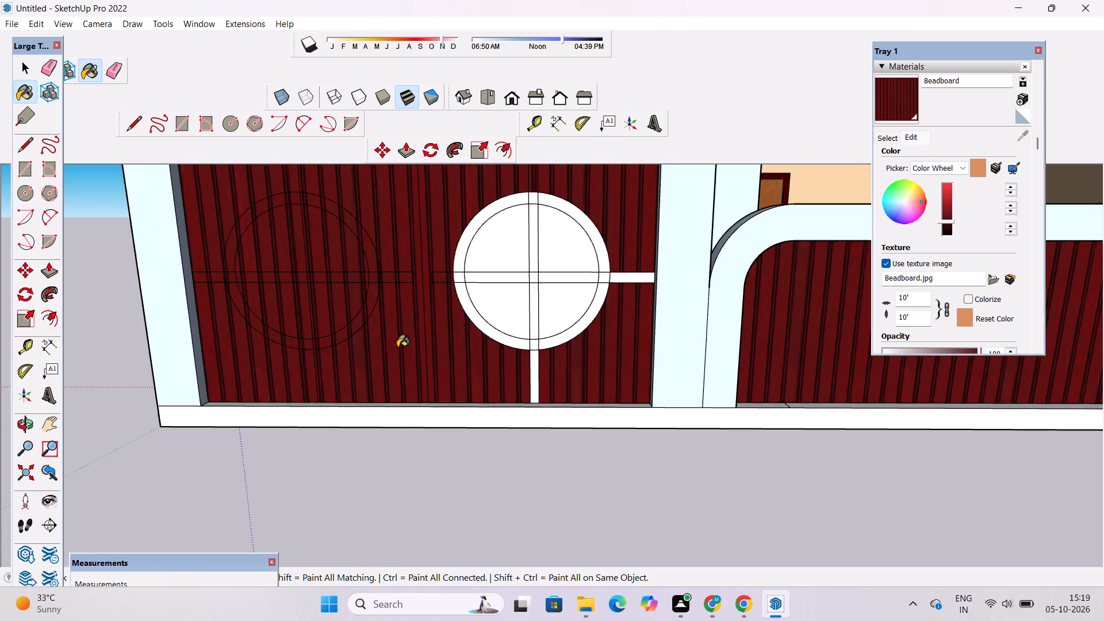
scroll(397, 347, down, 4)
scroll(454, 259, up, 1)
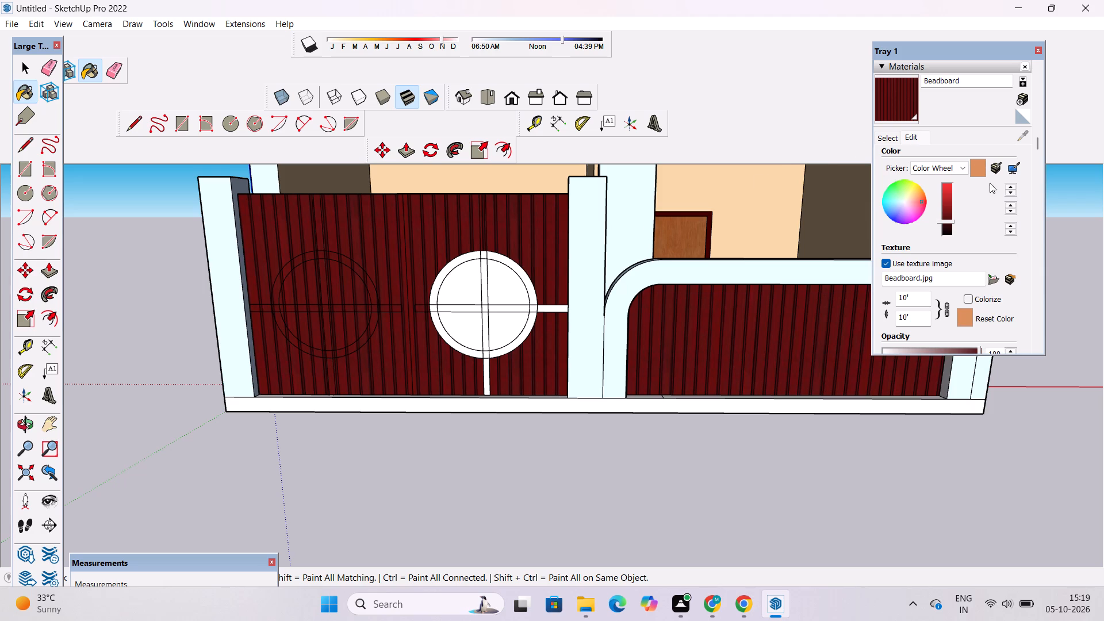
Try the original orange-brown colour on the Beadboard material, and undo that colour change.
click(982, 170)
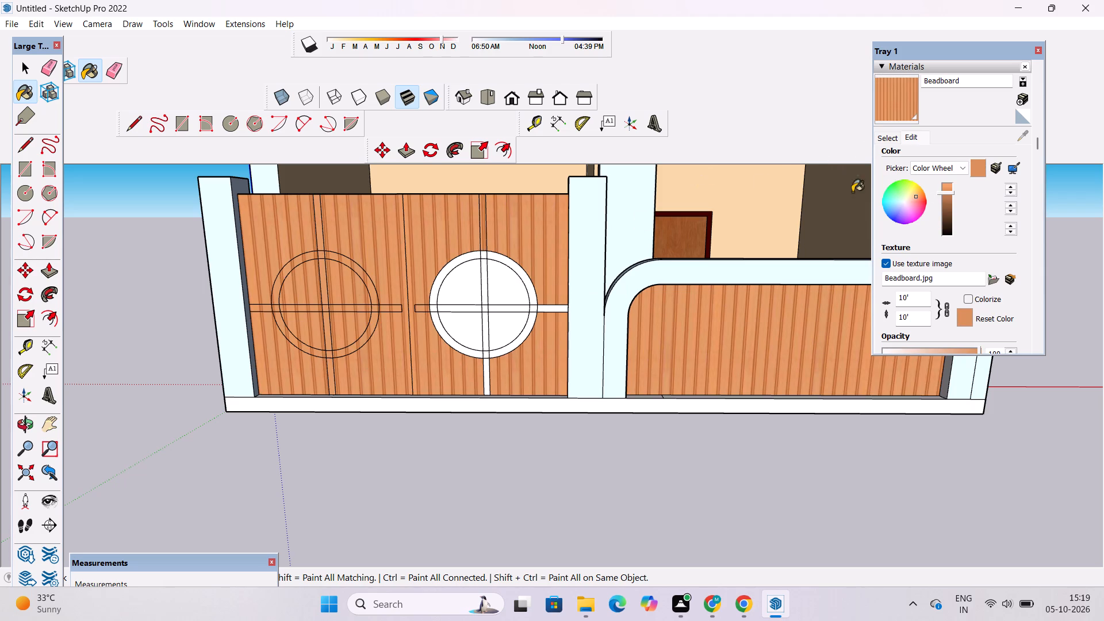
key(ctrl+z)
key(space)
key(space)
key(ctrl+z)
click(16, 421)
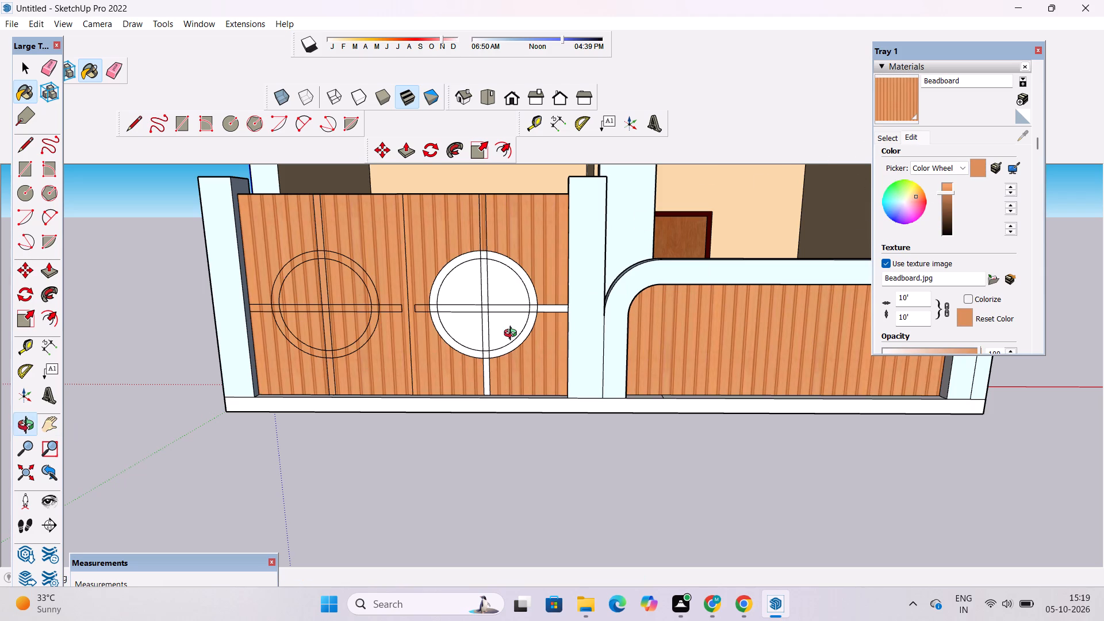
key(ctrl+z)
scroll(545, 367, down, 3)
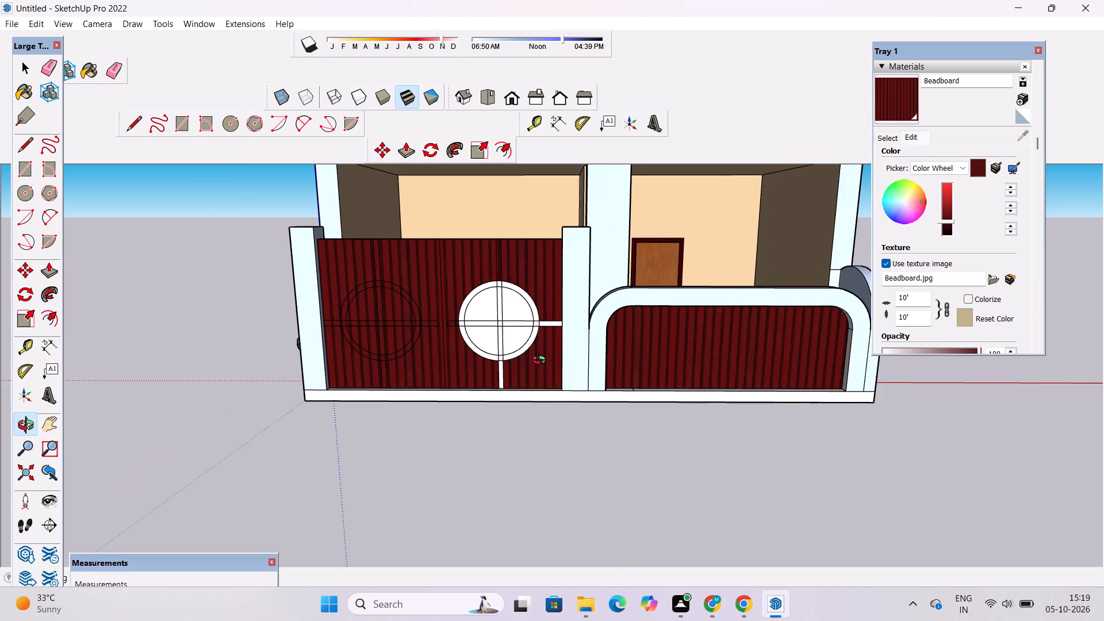
Paint the right leaf's upper-right ring segment and upper inner vertical bar with 0012_Bisque from the Colors-Named collection.
scroll(534, 340, up, 3)
key(space)
key(space)
click(896, 139)
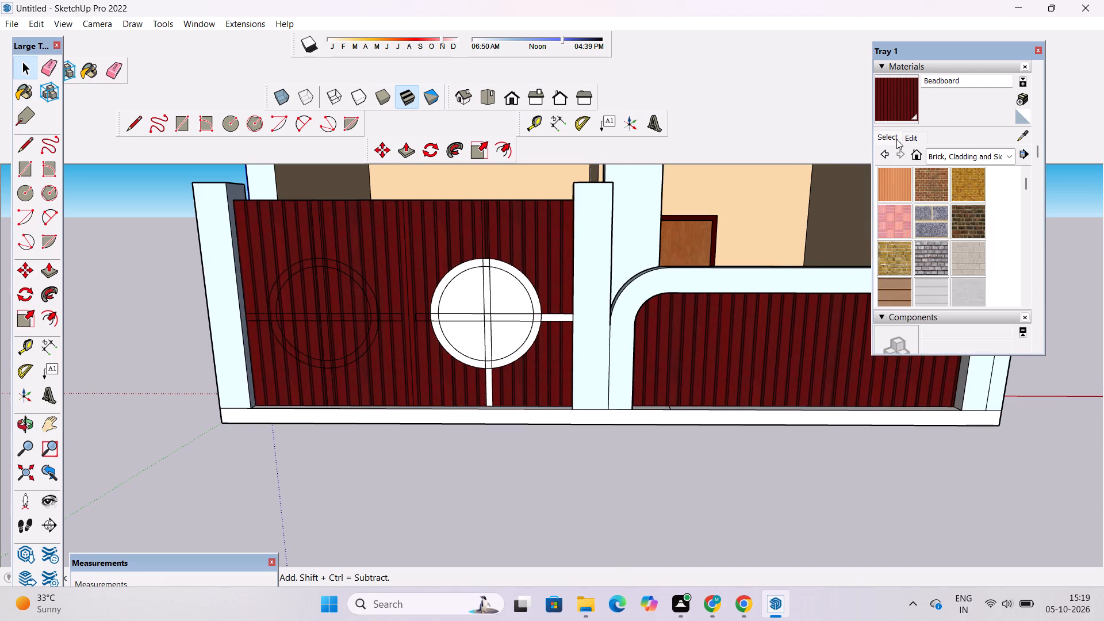
click(956, 156)
click(965, 214)
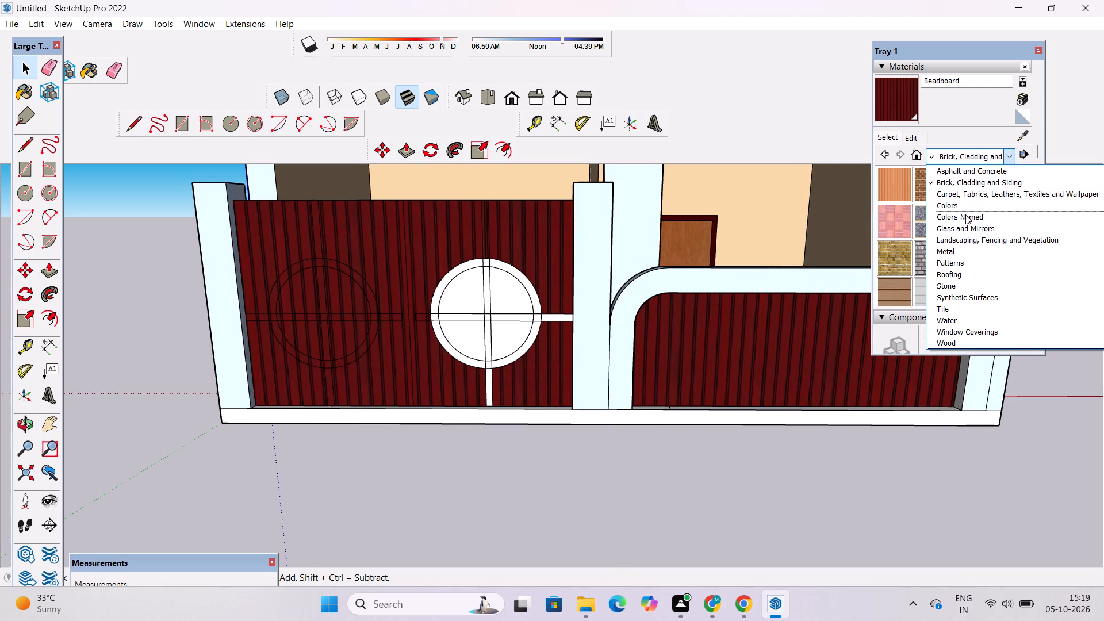
drag(963, 289, 937, 295)
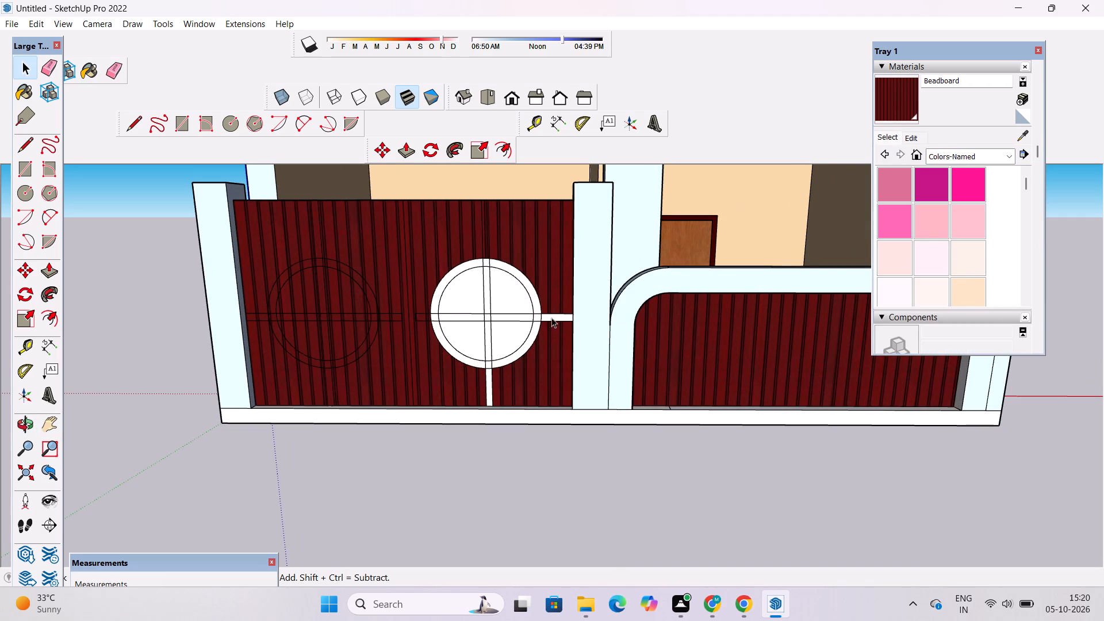
scroll(485, 316, up, 7)
click(965, 287)
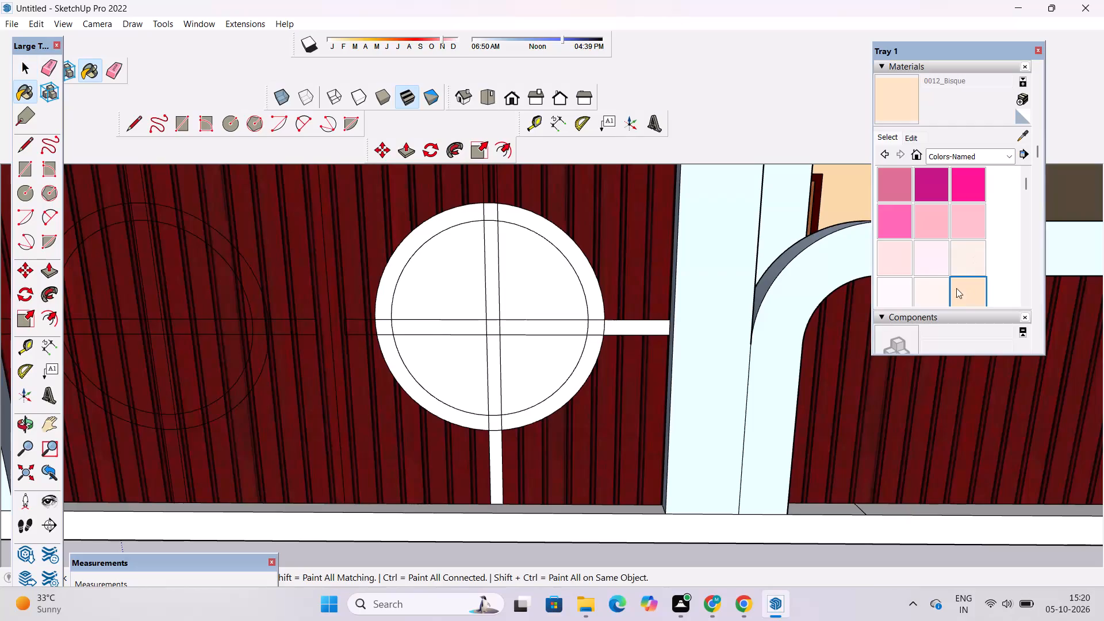
click(535, 220)
click(493, 229)
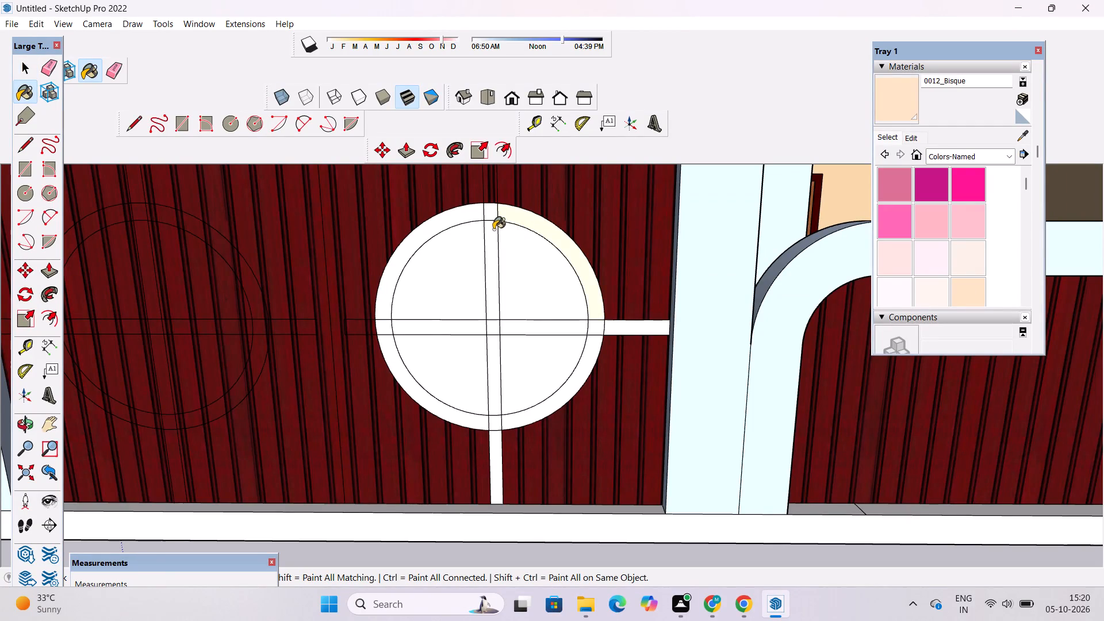
Adjust the brightness of the 0012_Bisque material, trying several darker shades before settling on a light one.
click(914, 132)
click(947, 193)
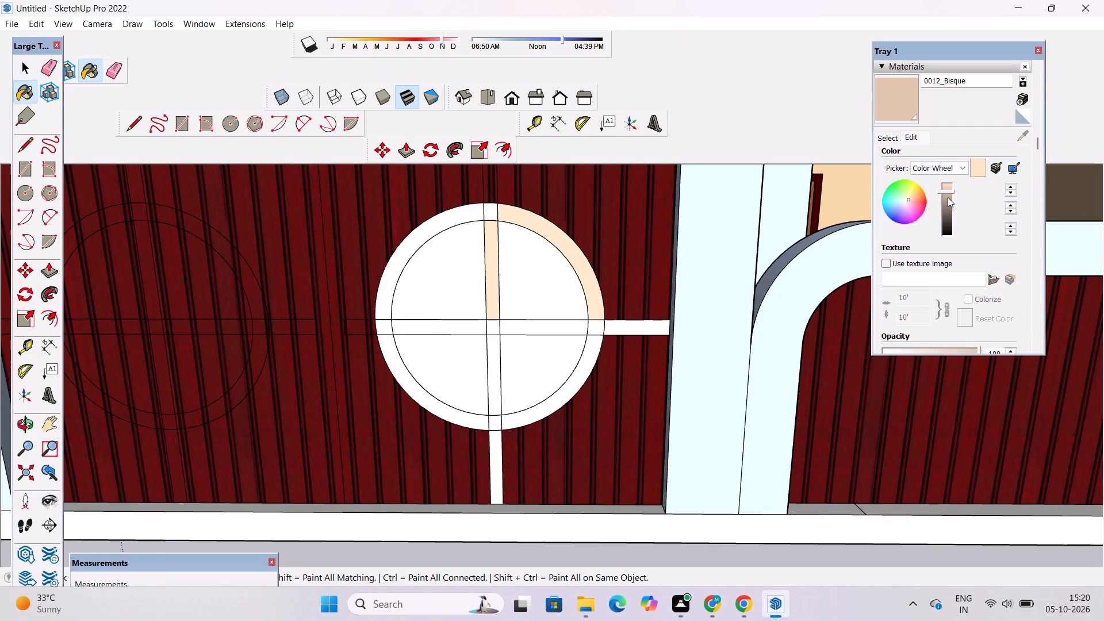
click(948, 198)
click(948, 204)
click(945, 190)
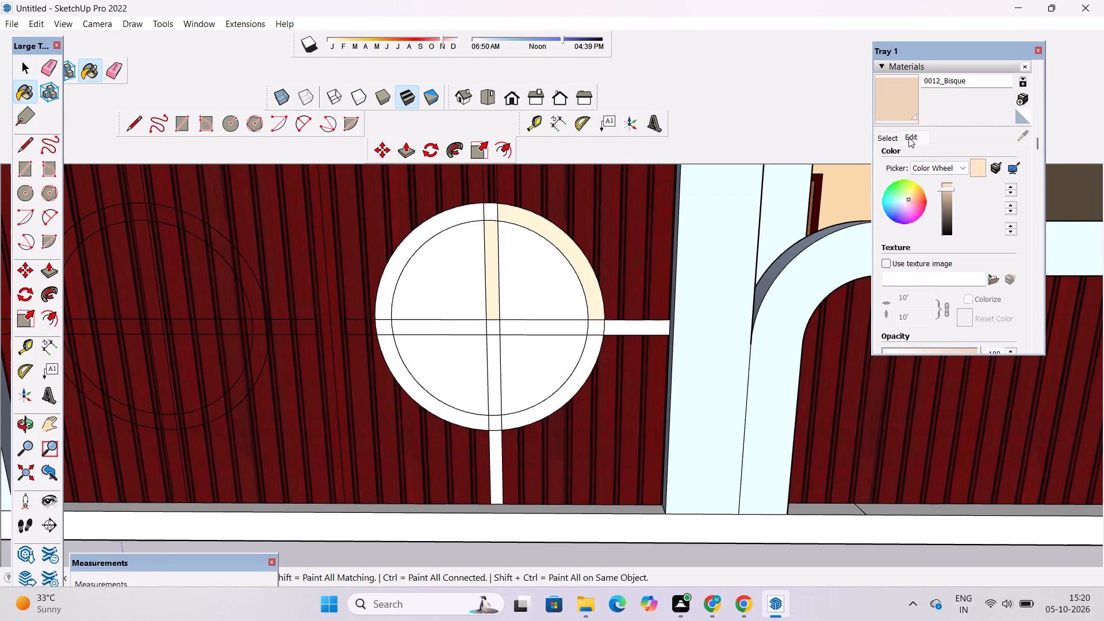
Repaint the upper vertical bar inside the right leaf's circle with 0033_NavajoWhite from the Colors-Named collection.
click(895, 137)
scroll(953, 240, down, 4)
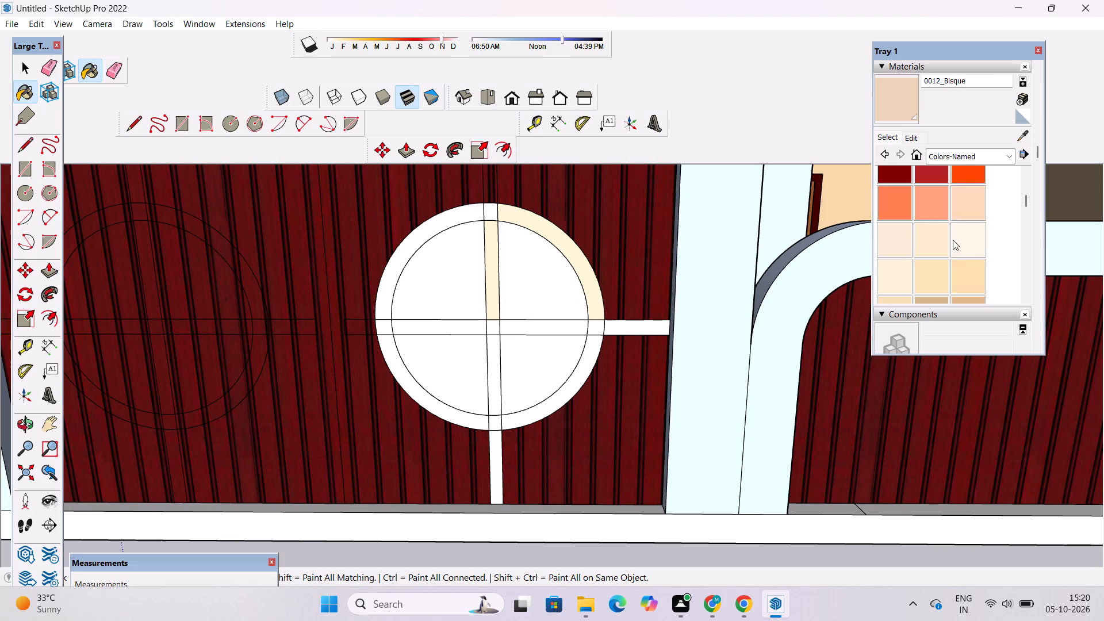
click(961, 278)
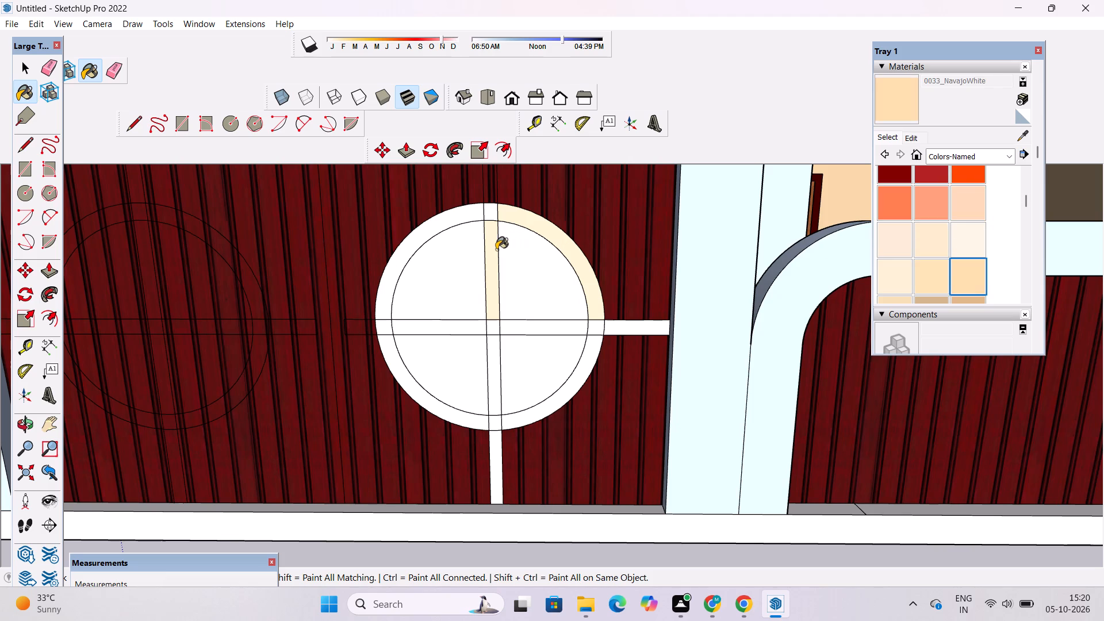
click(492, 252)
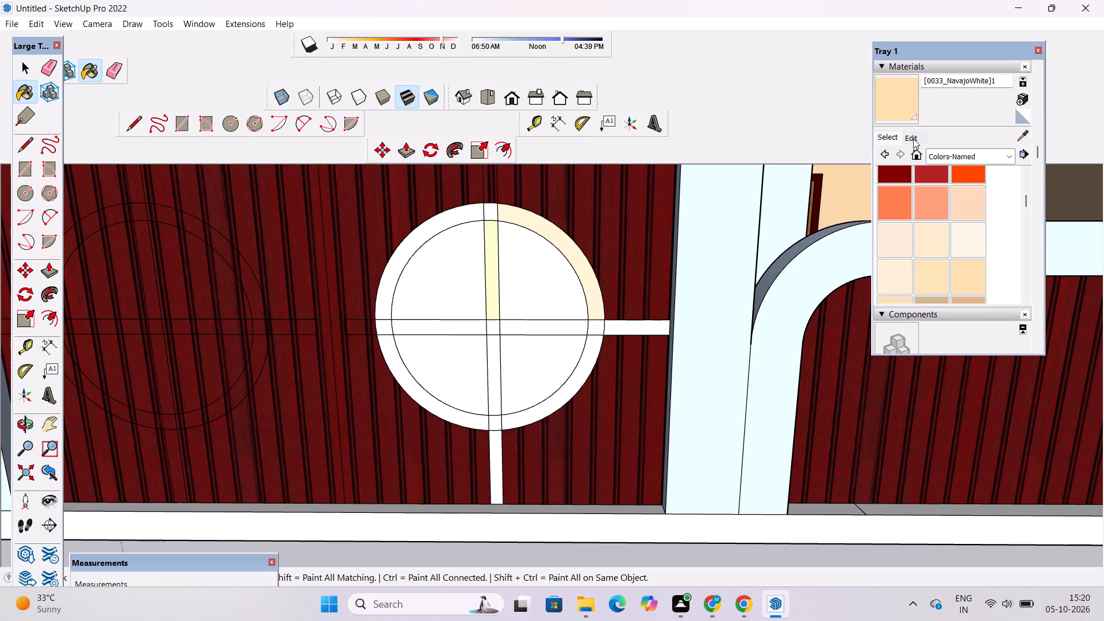
Darken the 0033_NavajoWhite material to a tan shade by lowering its brightness.
click(913, 139)
click(946, 195)
click(946, 198)
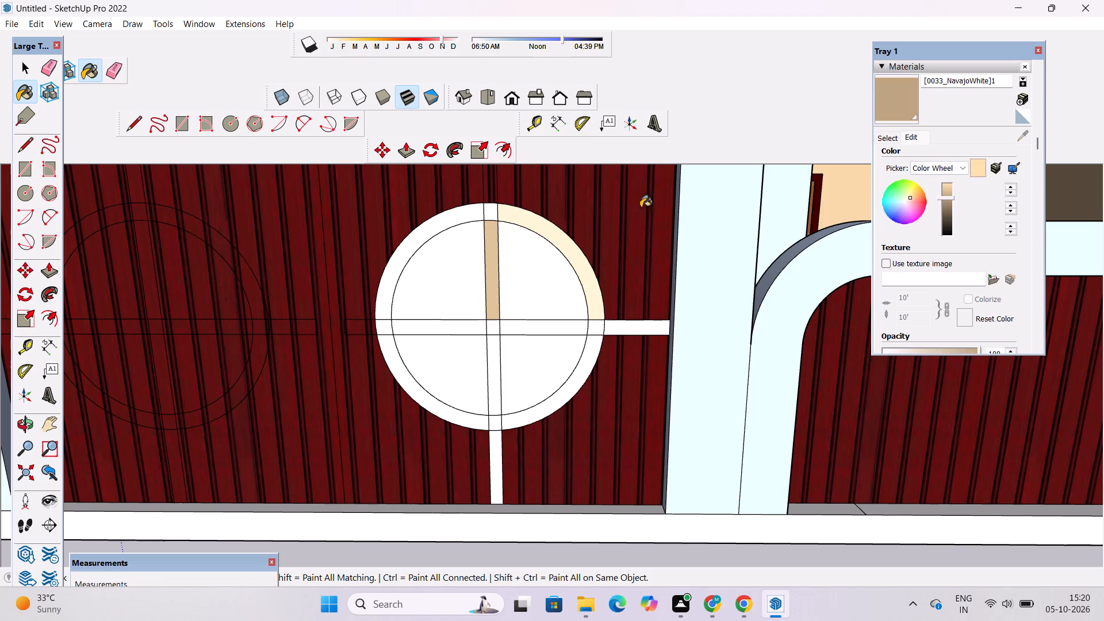
Paint the right leaf's left ring segments, top joint and horizontal bar inside the circle with the tan 0033_NavajoWhite material.
scroll(492, 217, up, 2)
click(489, 211)
click(455, 214)
scroll(401, 218, down, 4)
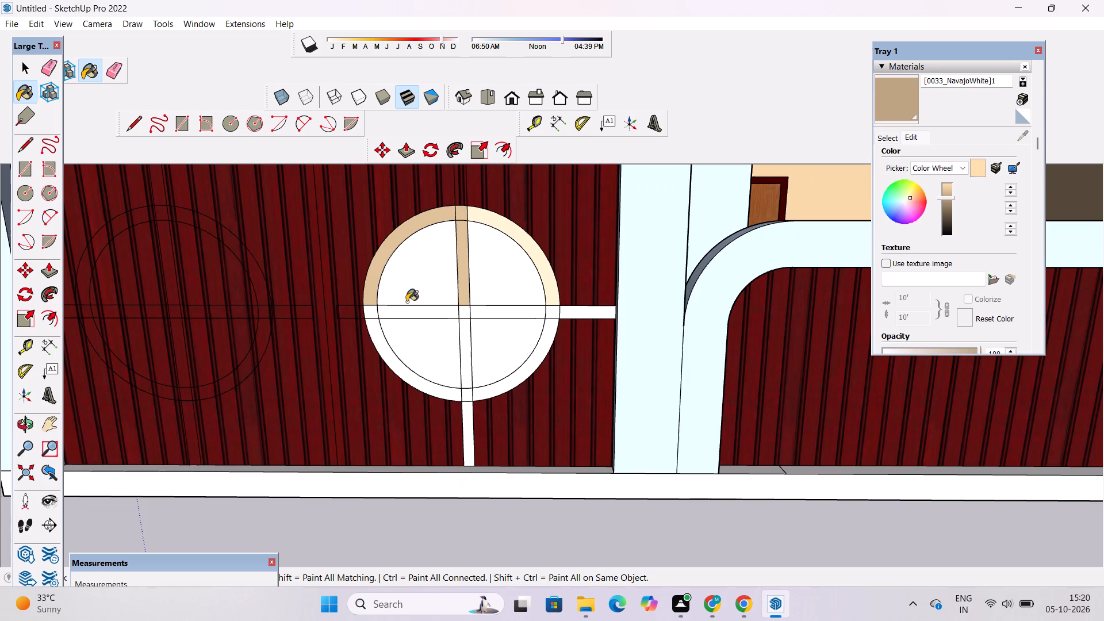
scroll(398, 366, up, 4)
click(355, 286)
click(368, 317)
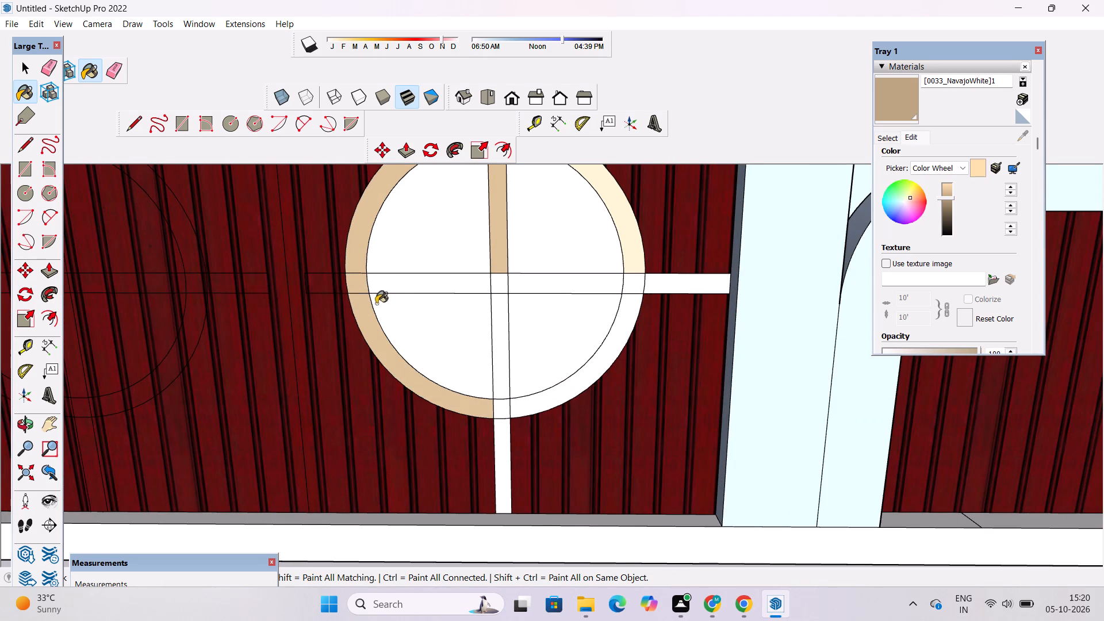
click(390, 287)
click(497, 289)
click(496, 313)
click(528, 289)
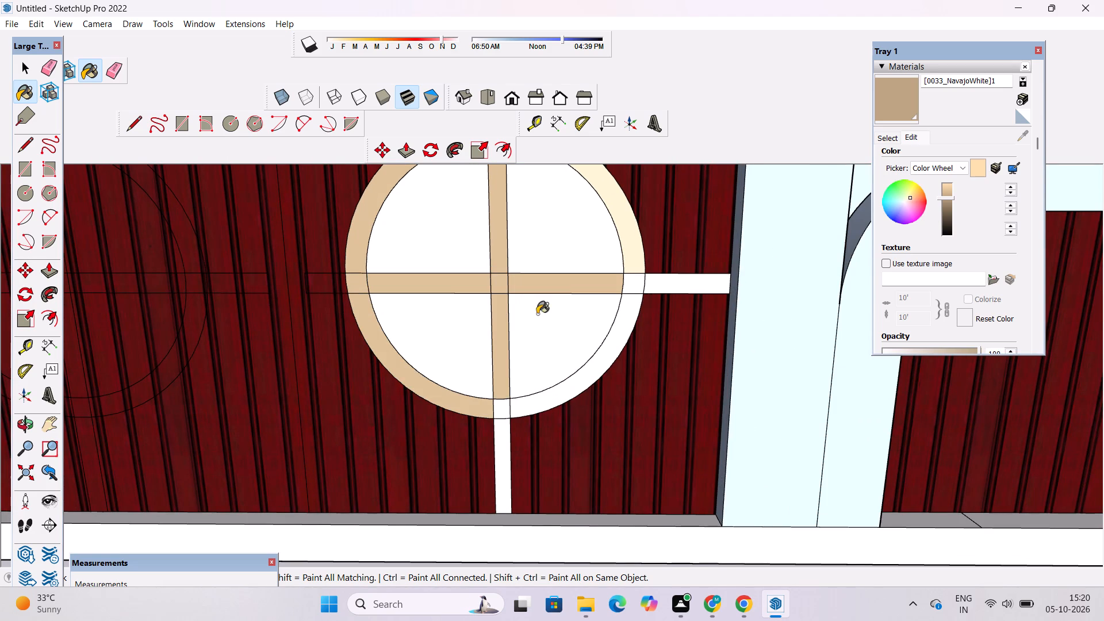
Paint the right leaf's lower-right ring segment, outer right bar, and lower and upper vertical bars with tan 0033_NavajoWhite.
click(584, 376)
click(629, 285)
click(657, 291)
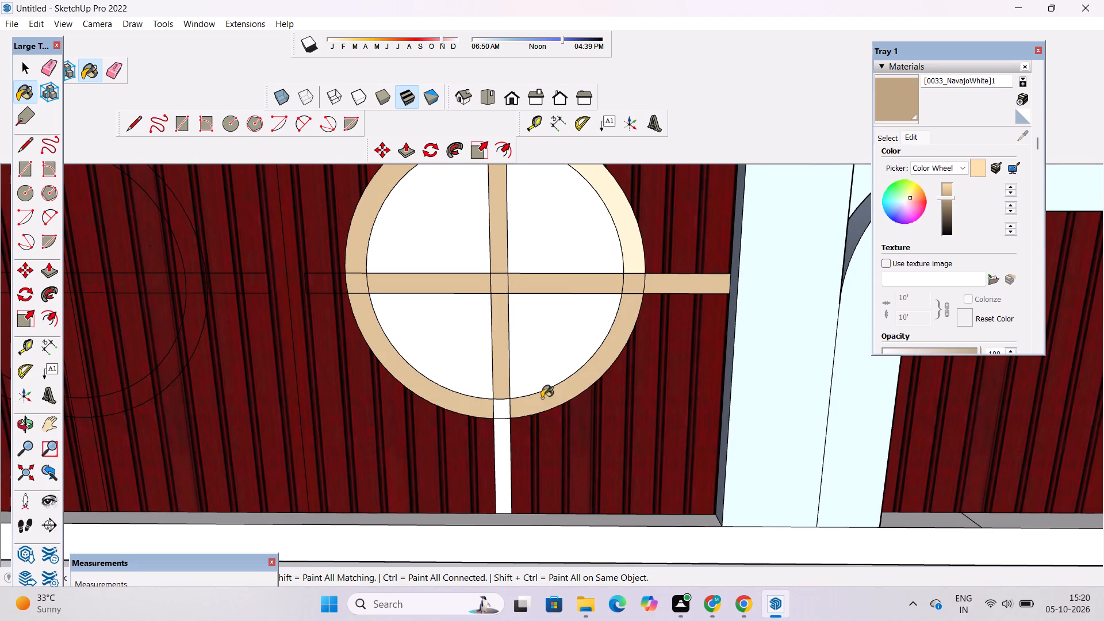
click(500, 434)
click(507, 412)
scroll(539, 333, down, 17)
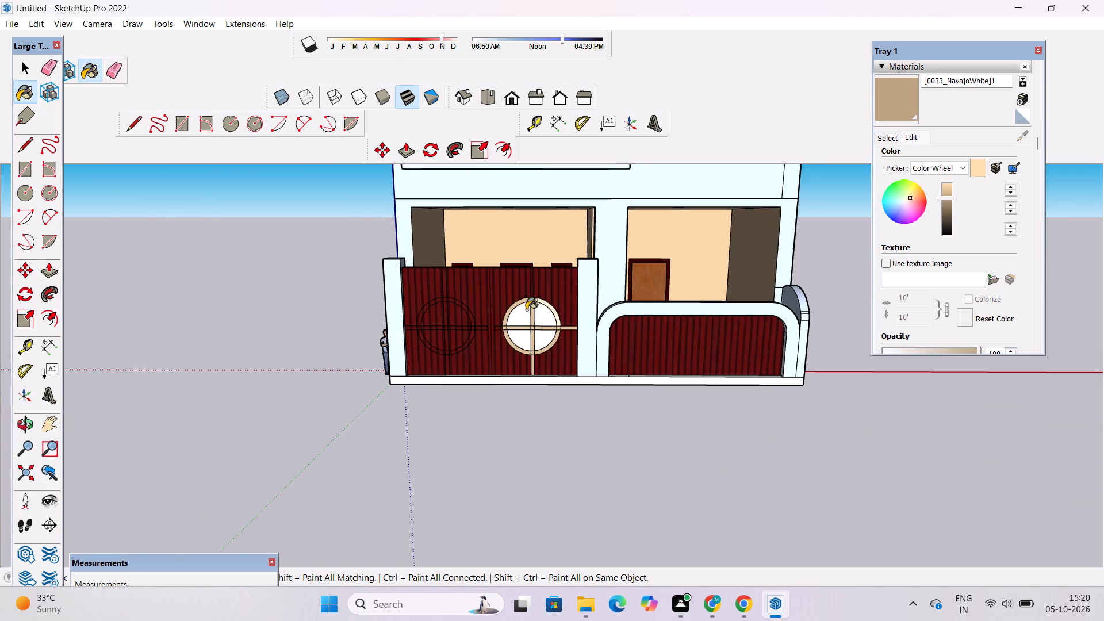
scroll(524, 307, up, 14)
click(532, 283)
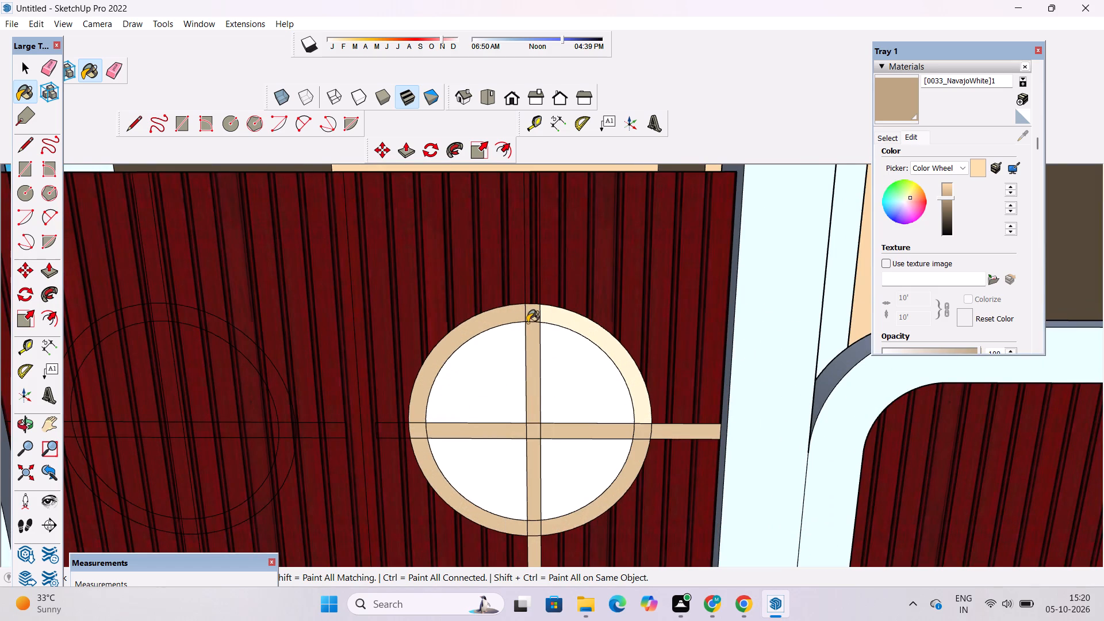
Paint the left leaf's upper half ring and the vertical bar above it with tan 0033_NavajoWhite.
scroll(544, 297, down, 4)
scroll(560, 348, down, 1)
scroll(363, 340, up, 4)
click(351, 328)
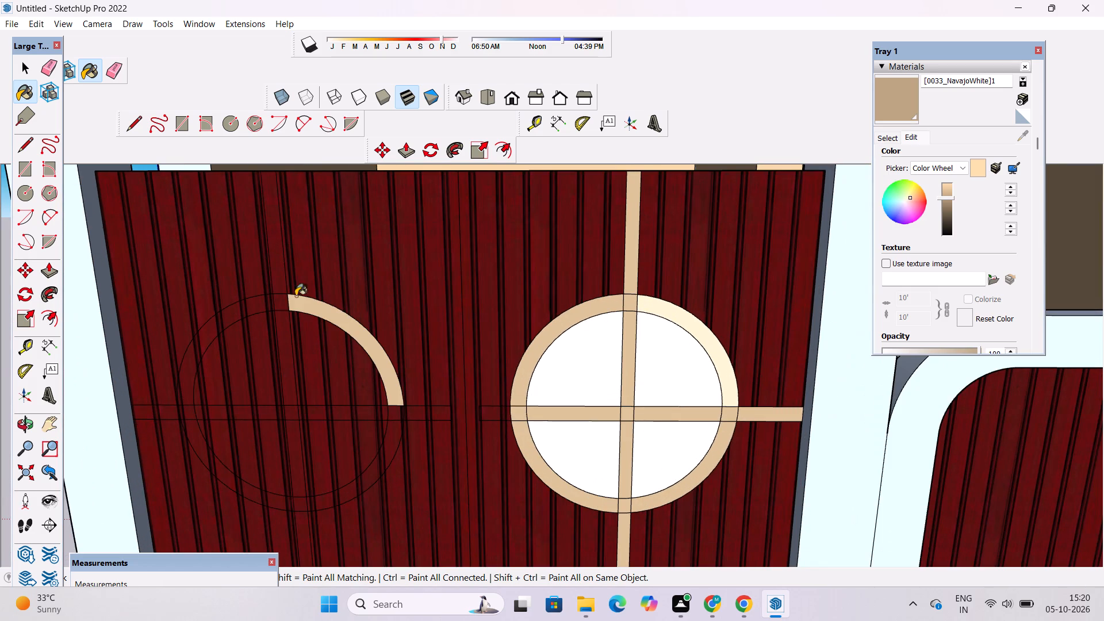
click(281, 276)
click(279, 298)
click(255, 312)
scroll(377, 241, down, 5)
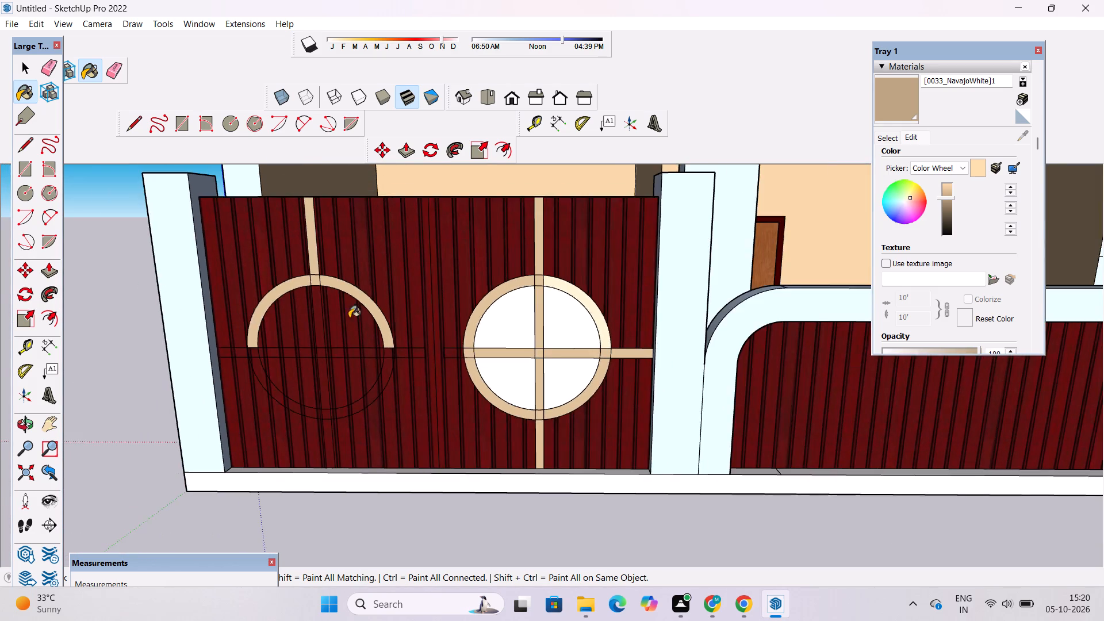
Paint the cross bars inside the left leaf's circle with tan 0033_NavajoWhite.
scroll(343, 343, up, 5)
drag(304, 320, 303, 335)
click(302, 353)
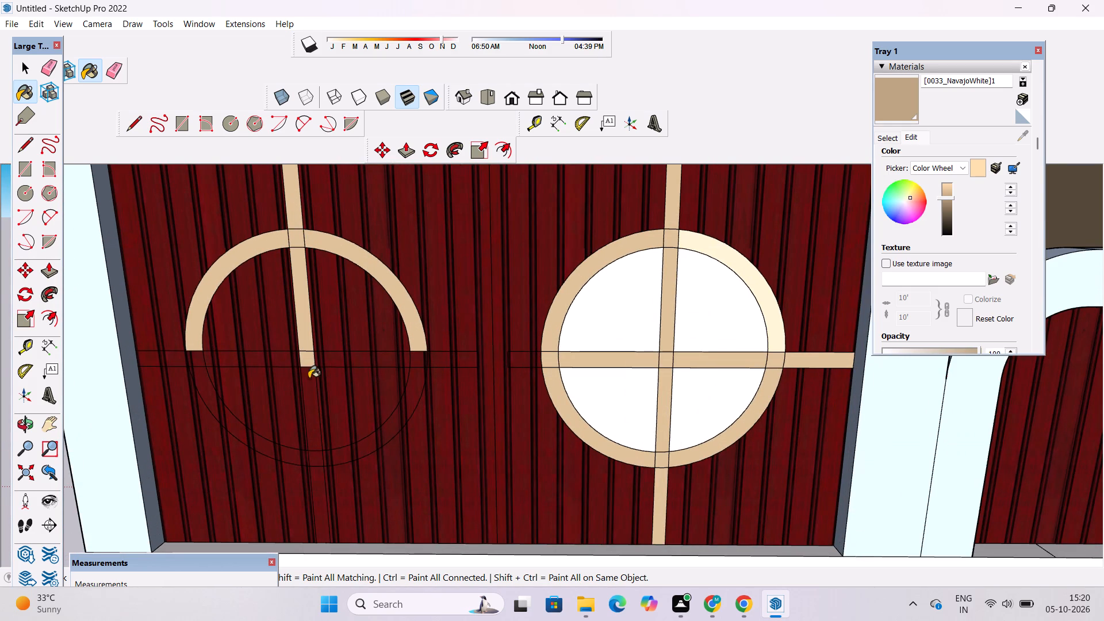
click(309, 378)
click(332, 354)
click(273, 359)
scroll(454, 300, down, 4)
scroll(467, 334, up, 3)
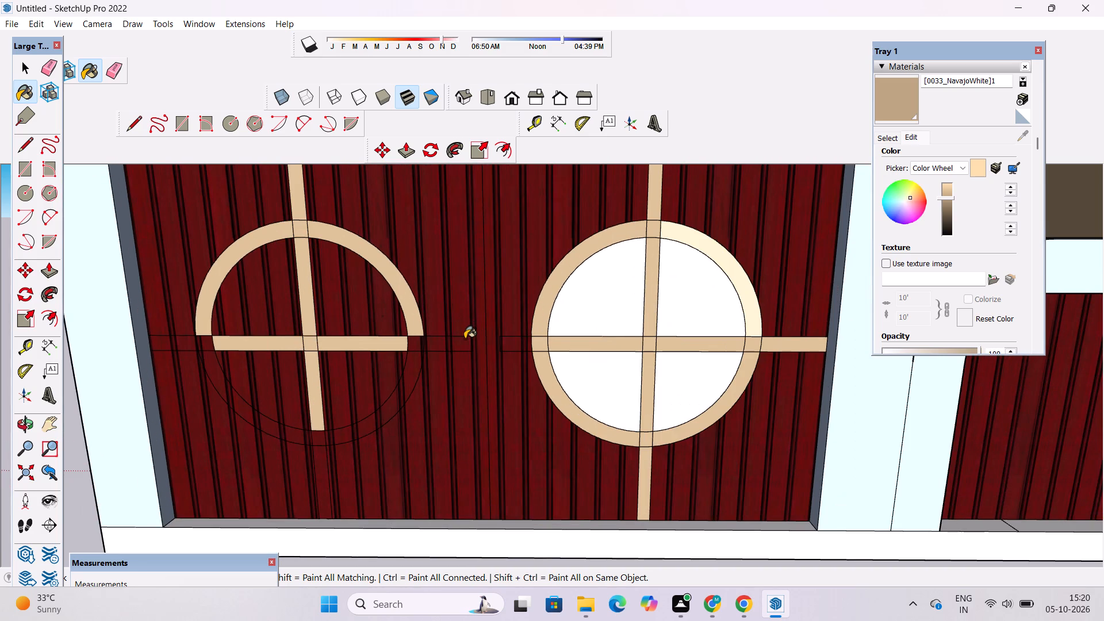
Paint the remaining horizontal bar ends, left leaf's lower half ring, lower vertical bar and ring joints with tan 0033_NavajoWhite.
click(464, 339)
click(517, 342)
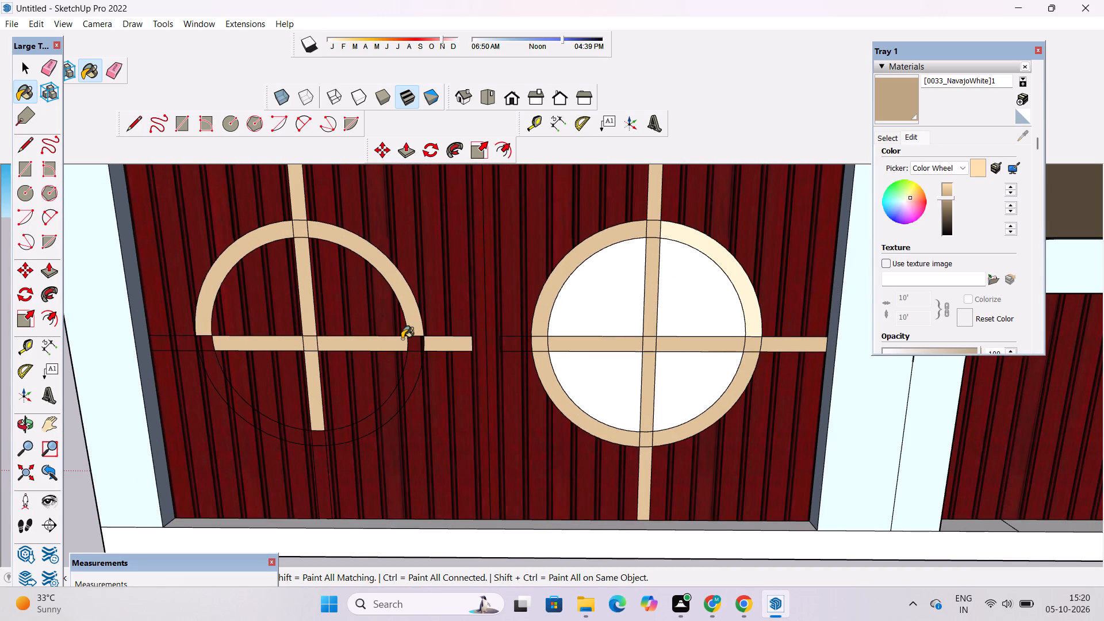
click(416, 345)
click(408, 378)
scroll(486, 262, down, 5)
scroll(378, 371, up, 4)
click(385, 416)
click(378, 387)
click(362, 377)
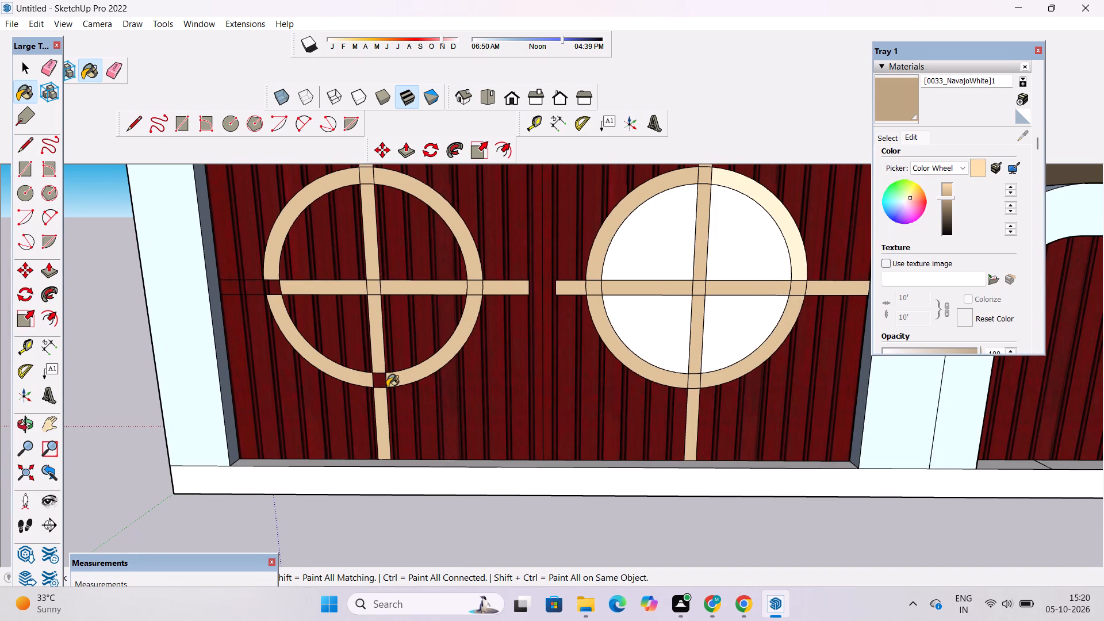
click(382, 384)
click(252, 286)
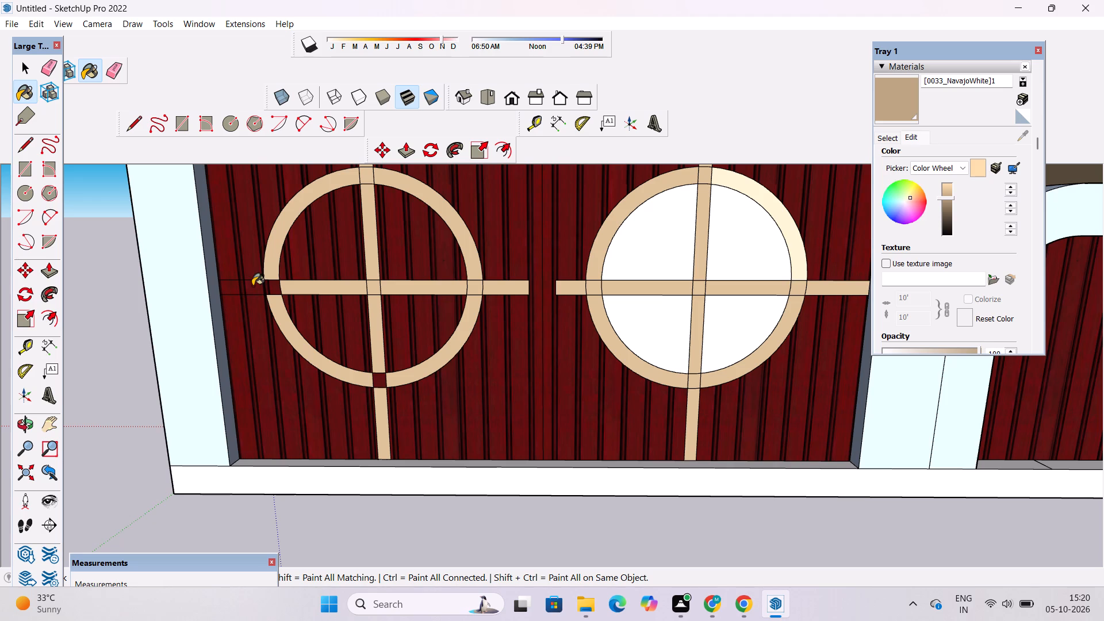
click(271, 284)
scroll(290, 298, down, 4)
scroll(290, 298, up, 3)
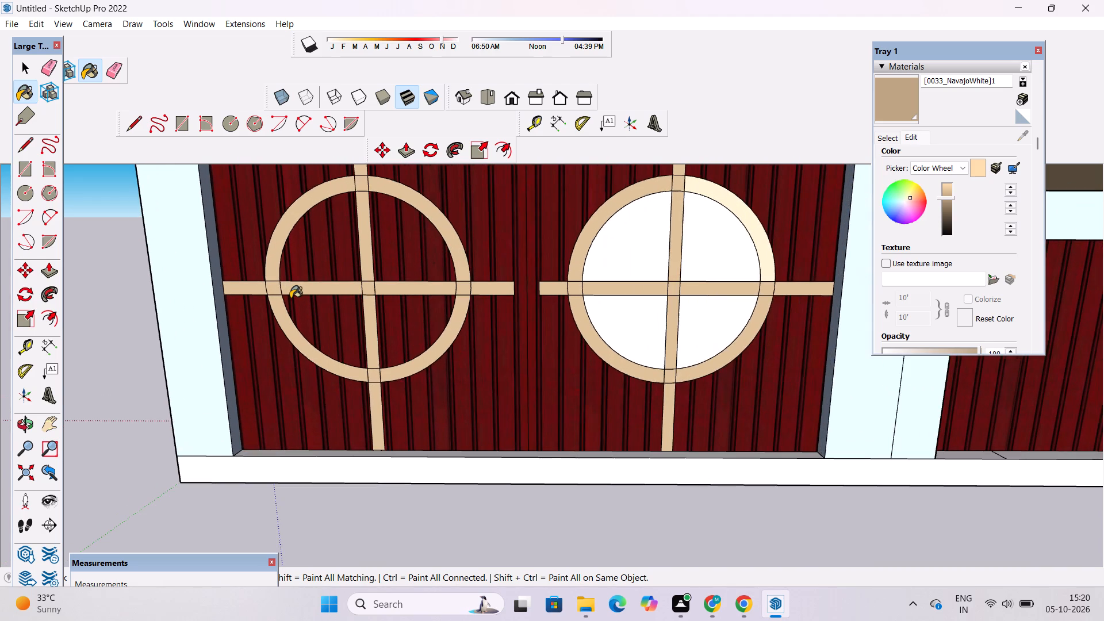
Erase the edges dividing the left leaf's ornament at the ring's left joint and the centre of the cross.
key(e)
scroll(273, 292, up, 10)
drag(318, 285, 289, 289)
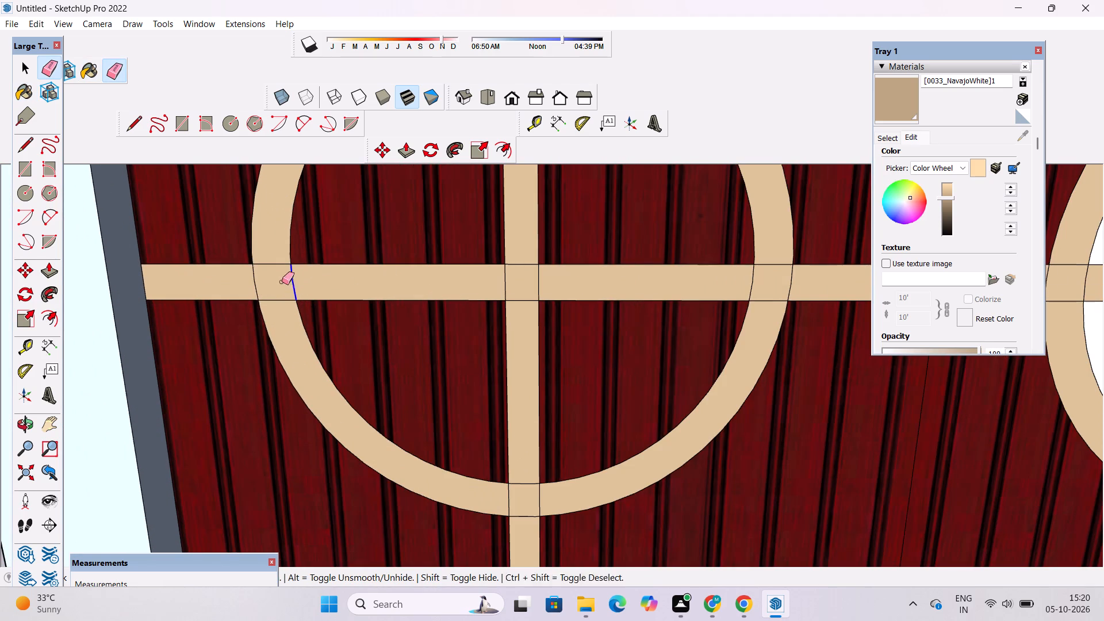
drag(291, 277, 246, 283)
scroll(262, 289, down, 3)
scroll(365, 287, up, 1)
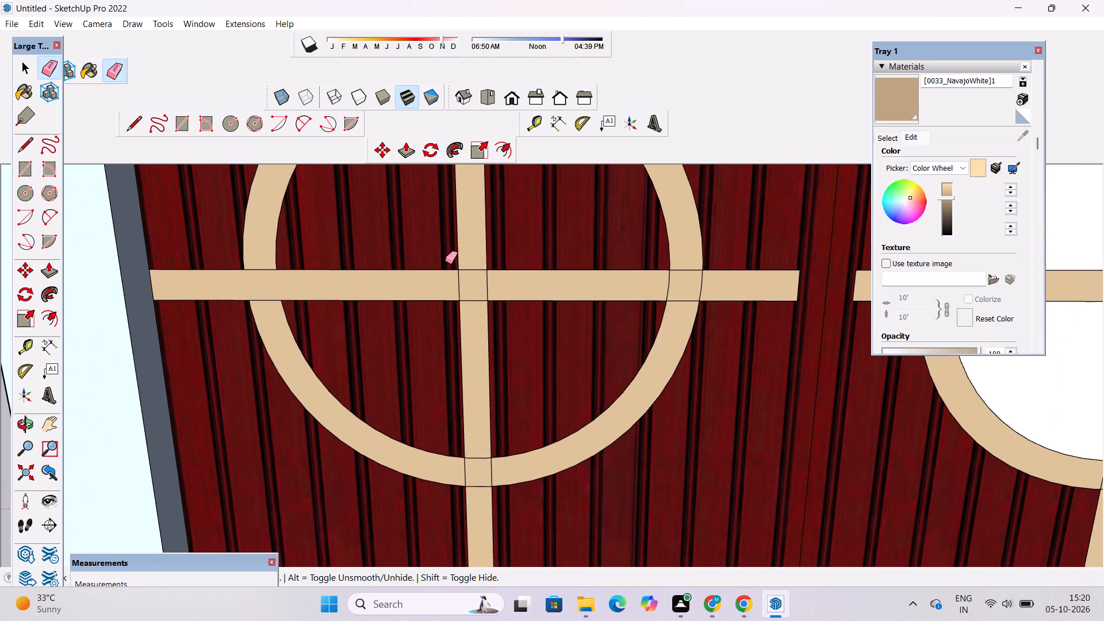
drag(477, 254, 453, 290)
drag(496, 279, 476, 315)
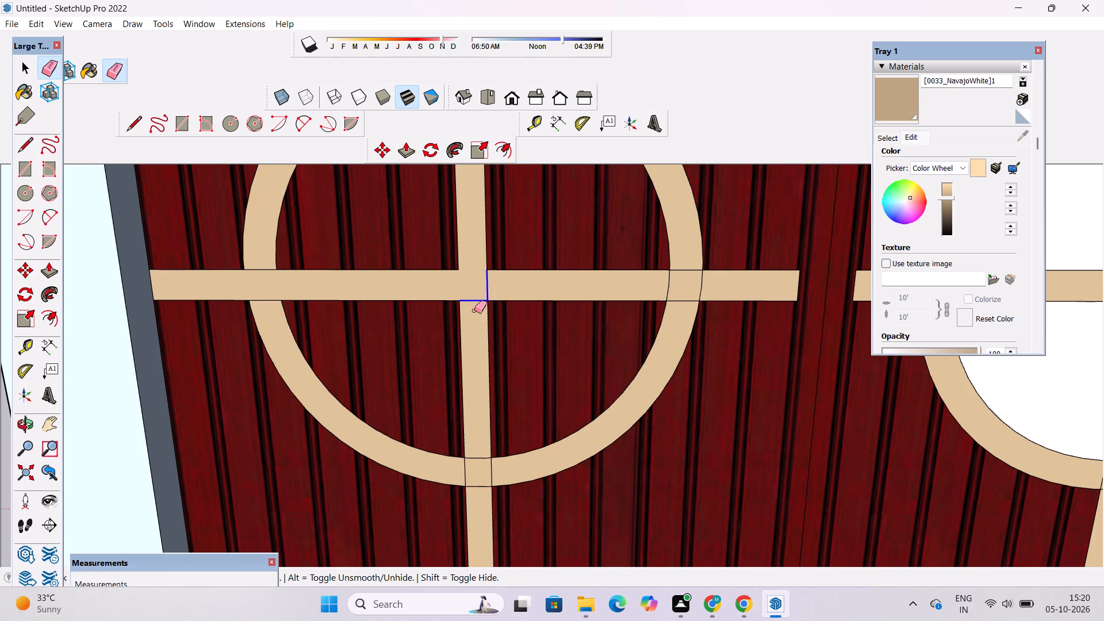
Erase the edges crossing the ring's right joint on the left leaf, keeping the ring outline intact.
scroll(439, 289, down, 5)
scroll(572, 309, up, 1)
drag(593, 264, 603, 306)
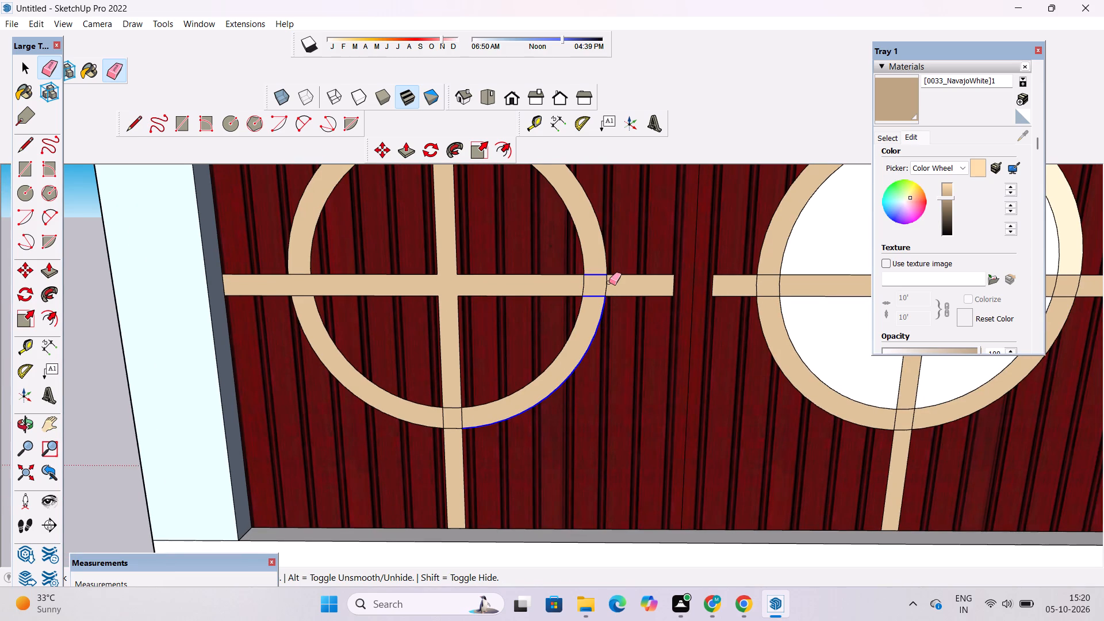
key(ctrl+z)
drag(608, 281, 583, 287)
drag(583, 287, 577, 287)
drag(591, 265, 595, 294)
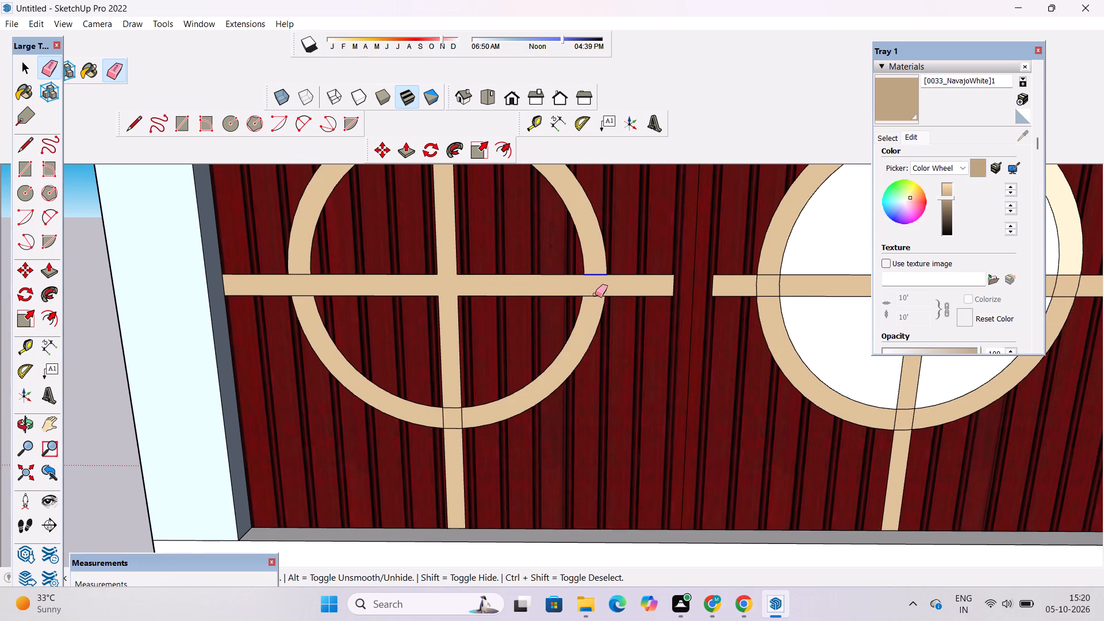
drag(595, 294, 595, 306)
Erase the edges crossing the ring's top joint and the remaining ones at its left joint on the left leaf.
scroll(563, 304, down, 9)
scroll(496, 236, up, 11)
drag(513, 258, 526, 323)
drag(545, 288, 495, 286)
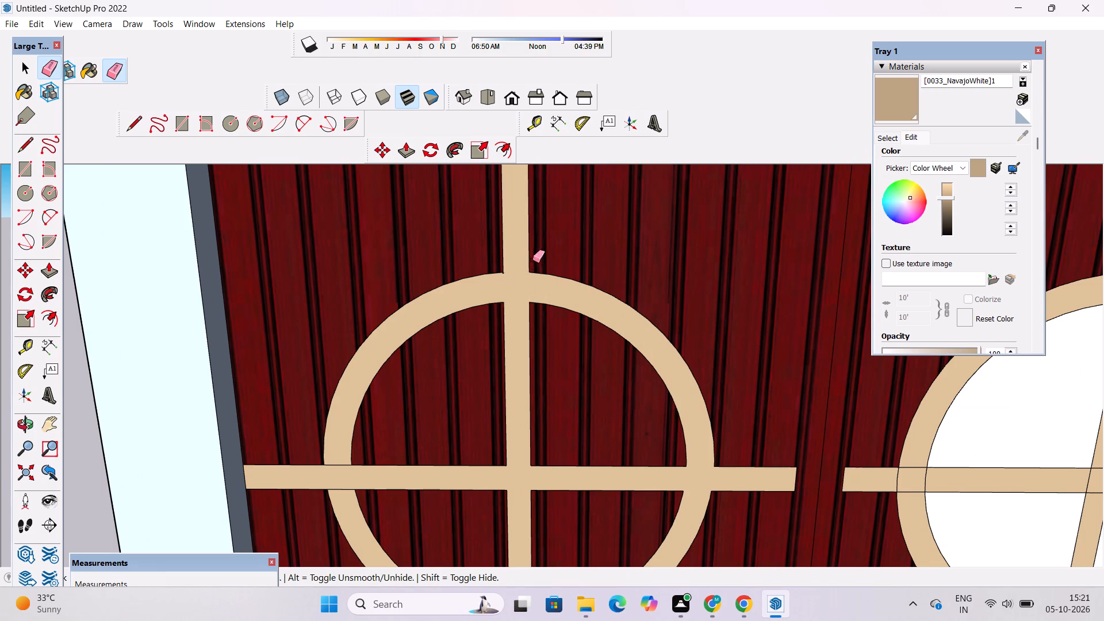
scroll(528, 260, down, 5)
scroll(422, 408, up, 4)
drag(394, 379, 400, 429)
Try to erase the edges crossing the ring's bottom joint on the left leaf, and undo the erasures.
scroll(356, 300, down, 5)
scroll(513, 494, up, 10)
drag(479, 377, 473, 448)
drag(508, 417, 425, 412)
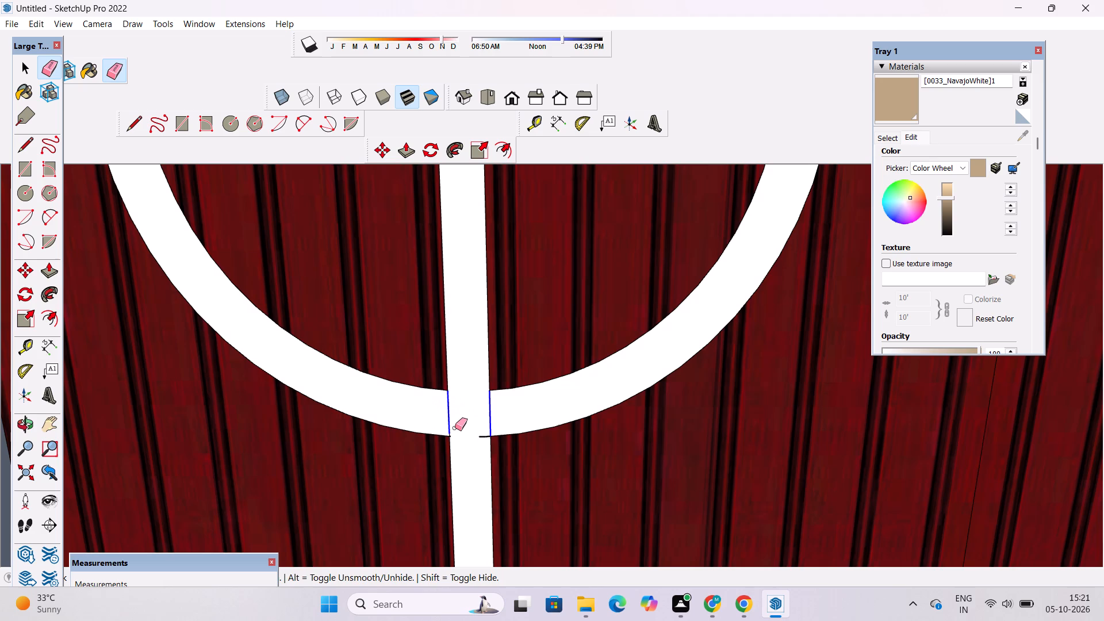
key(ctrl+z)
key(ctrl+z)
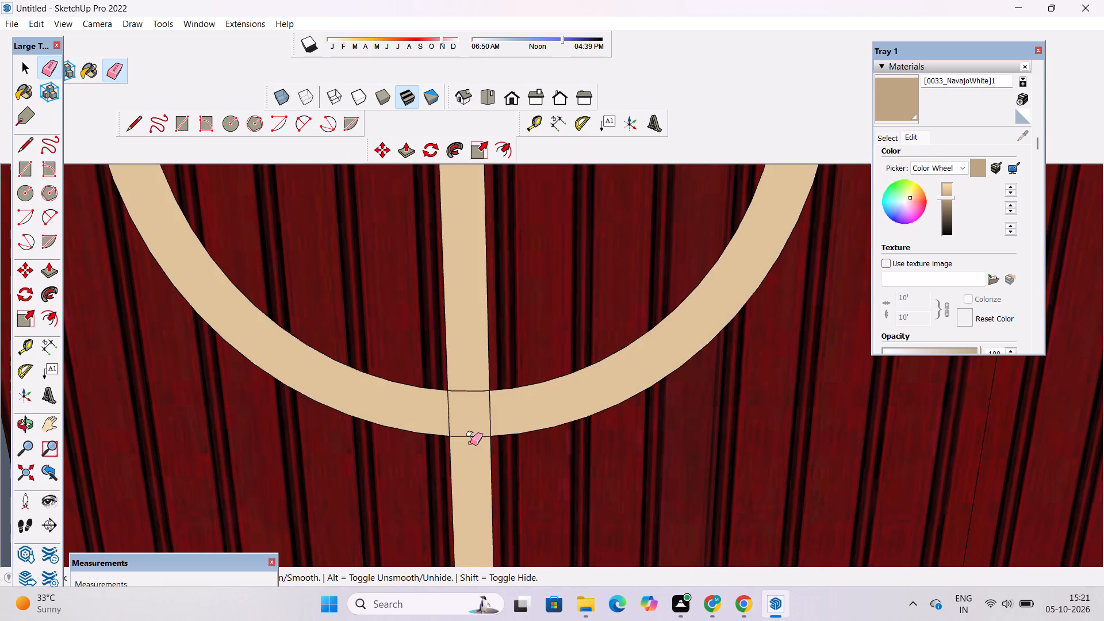
Erase the dividing edges one by one at the ring's bottom joint on the left leaf.
scroll(468, 440, up, 10)
drag(435, 392, 419, 399)
drag(469, 307, 471, 327)
drag(508, 369, 555, 381)
drag(551, 384, 535, 396)
drag(516, 431, 516, 448)
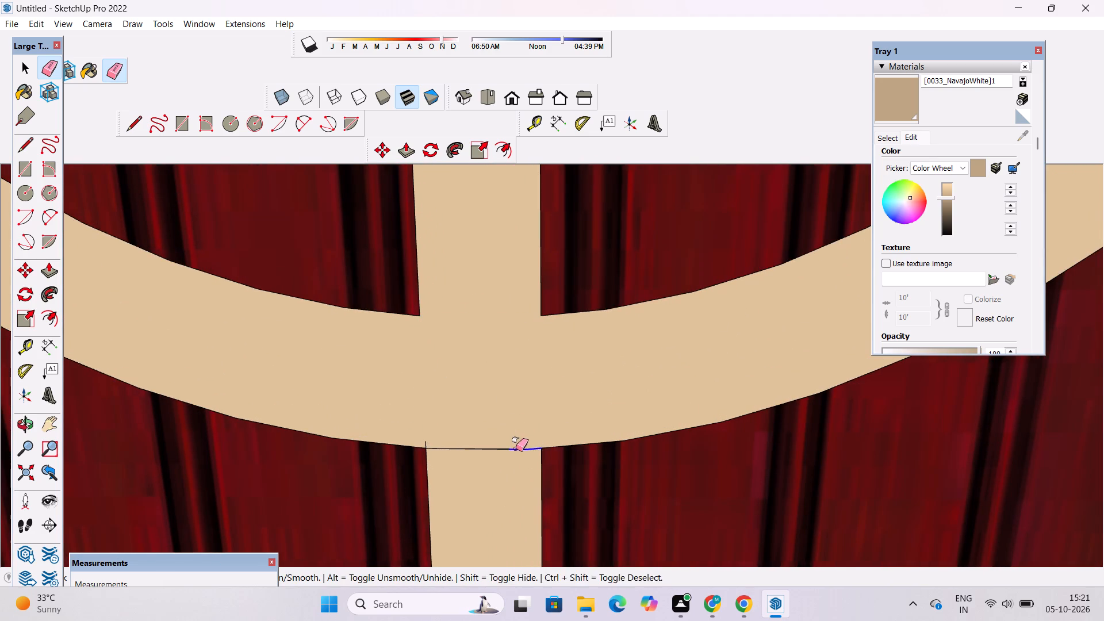
drag(516, 448, 516, 451)
drag(503, 448, 503, 454)
scroll(269, 373, down, 2)
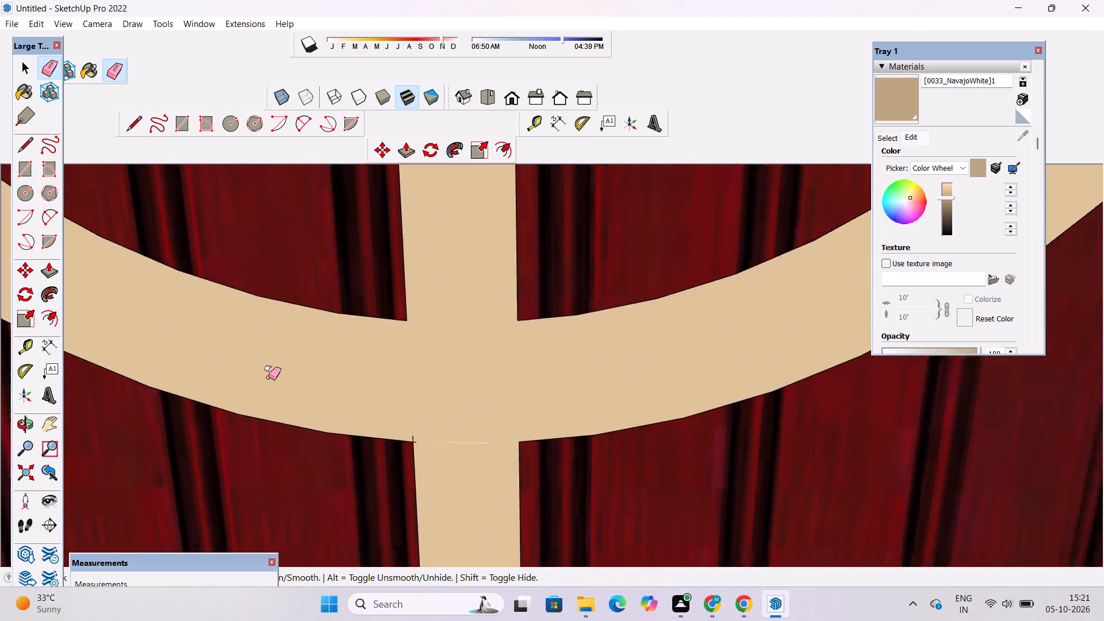
Erase the dividing edges at the top, centre and right joints of the right leaf's circular ornament.
scroll(269, 377, down, 20)
scroll(269, 377, down, 8)
scroll(531, 250, up, 10)
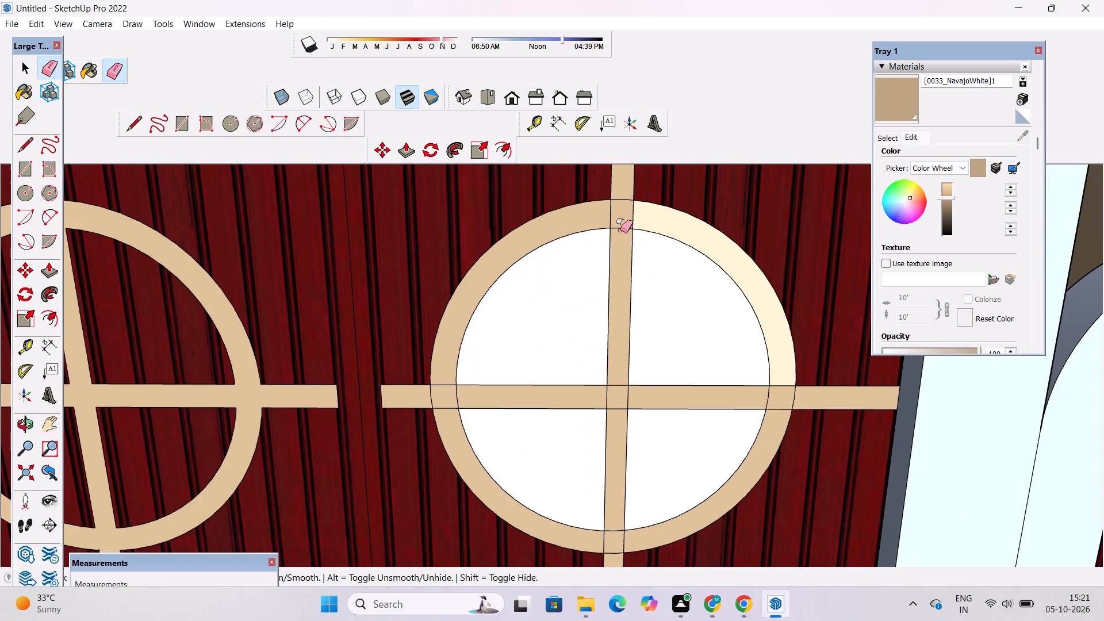
drag(646, 211, 606, 216)
drag(630, 189, 629, 220)
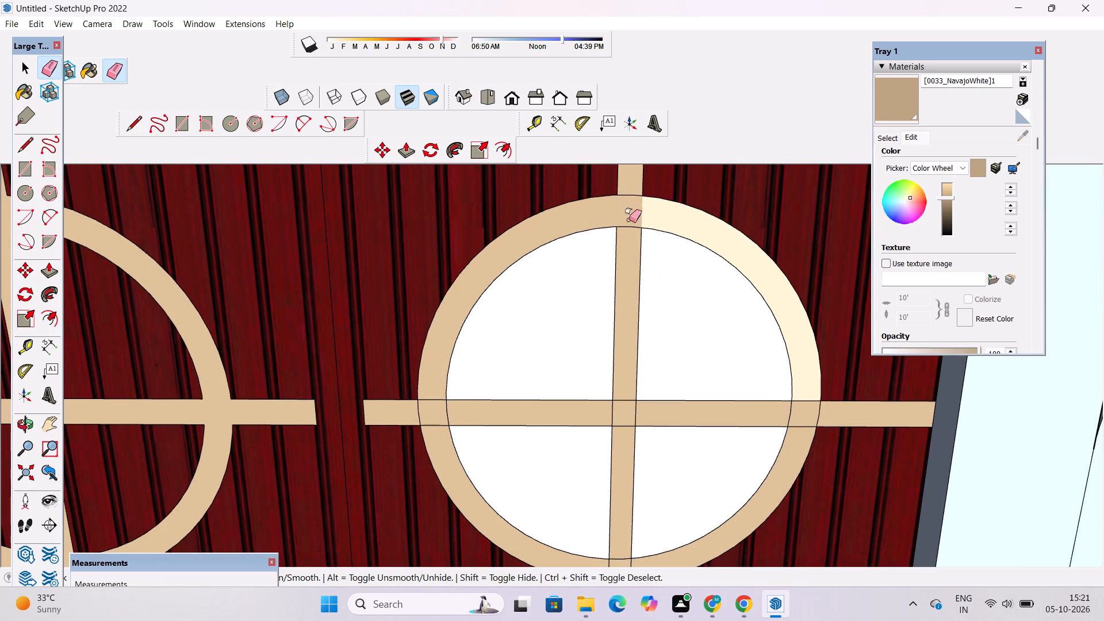
drag(629, 220, 629, 234)
drag(618, 389, 630, 439)
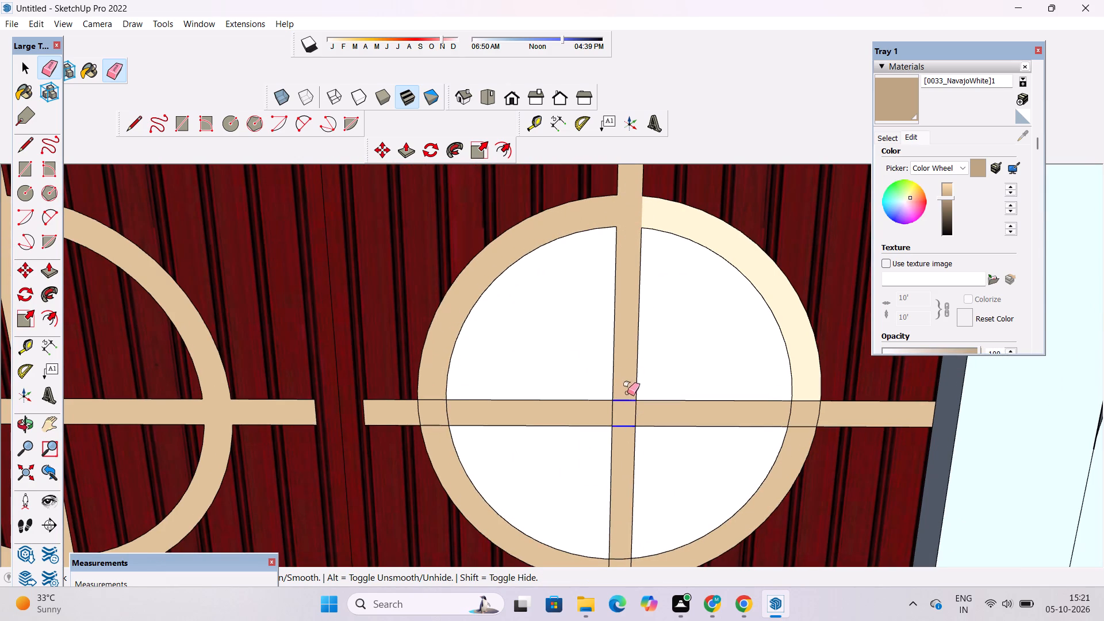
scroll(580, 382, down, 6)
scroll(639, 405, up, 2)
drag(724, 376, 718, 414)
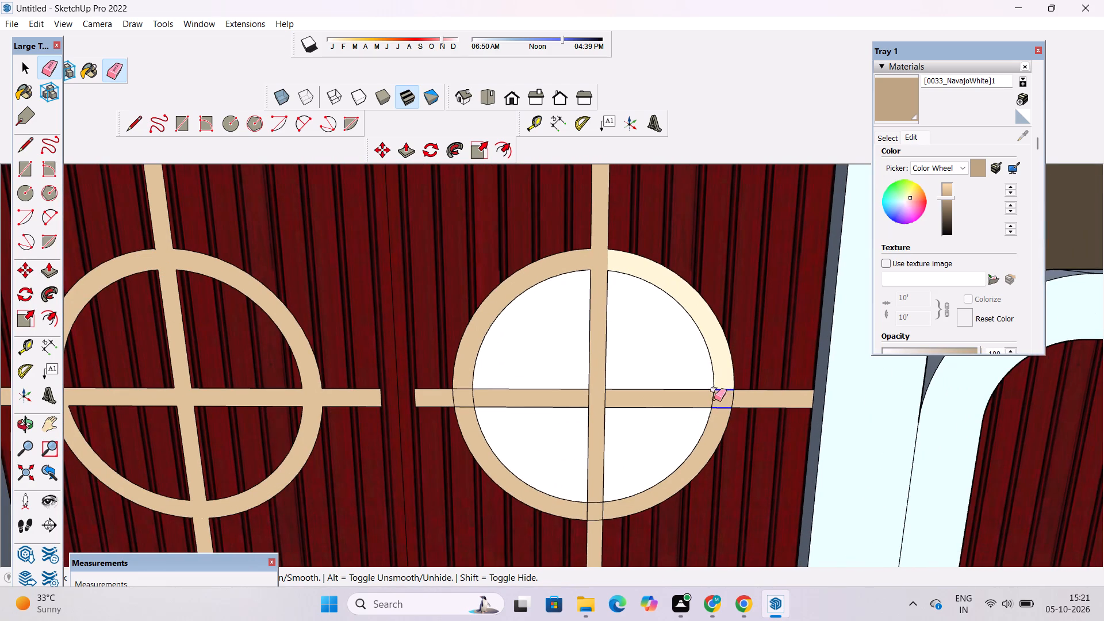
drag(722, 395, 706, 403)
drag(608, 394, 580, 396)
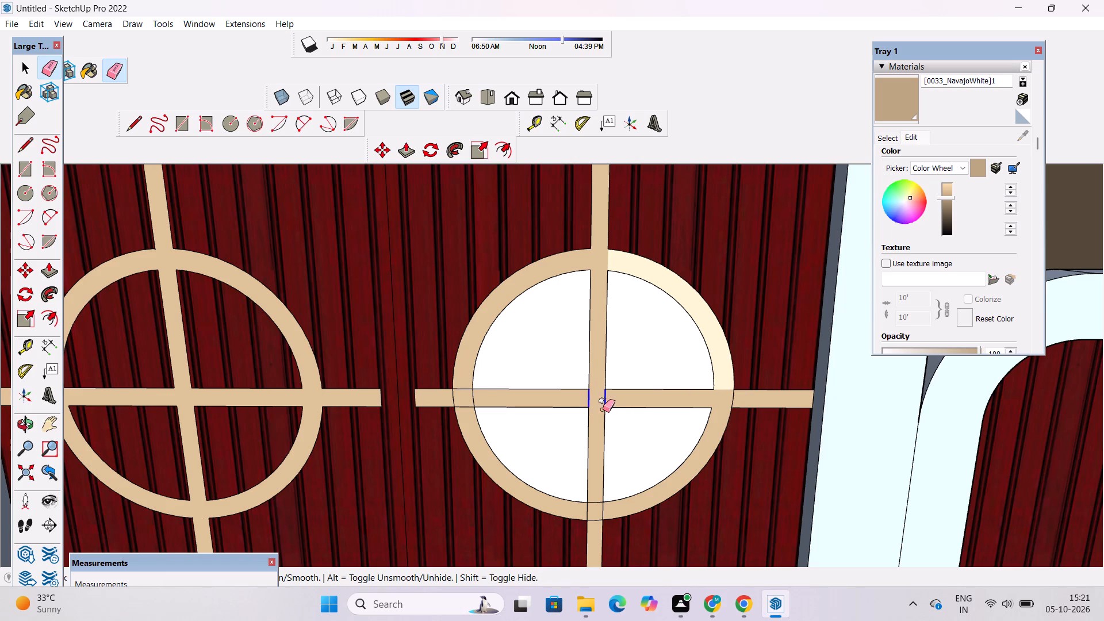
Erase the dividing edges at the left and bottom joints of the right leaf's ring.
drag(460, 382, 467, 416)
drag(452, 396, 478, 396)
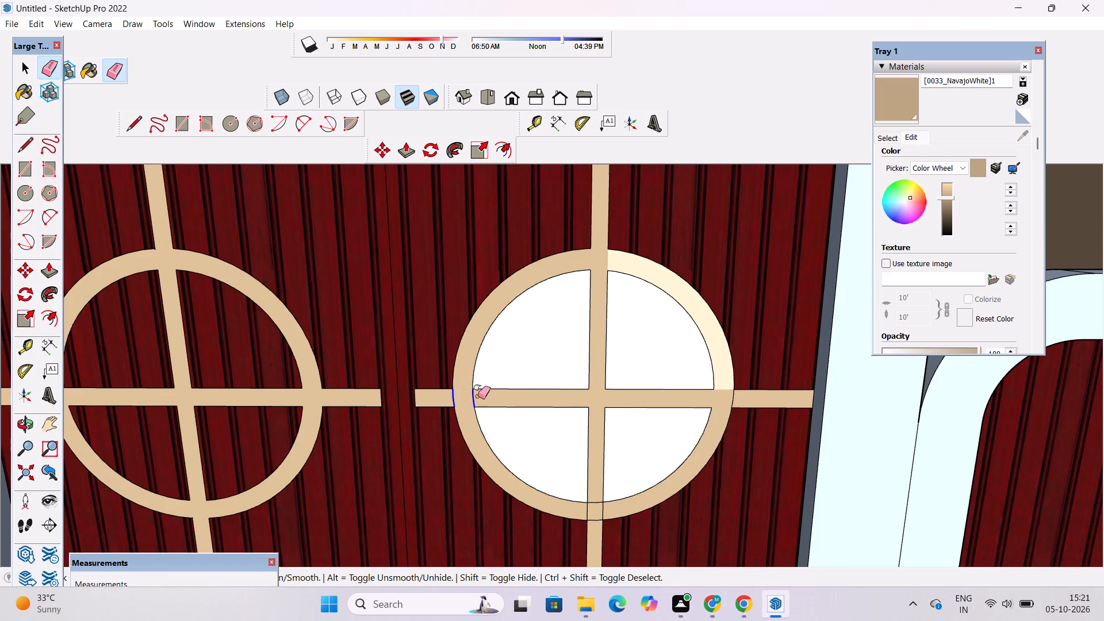
drag(478, 396, 484, 396)
scroll(411, 297, down, 5)
scroll(547, 486, up, 10)
drag(500, 370, 520, 441)
drag(544, 398, 473, 403)
Repaint the right leaf's pale upper-right ring segment with the tan 0033_NavajoWhite material.
scroll(524, 494, down, 7)
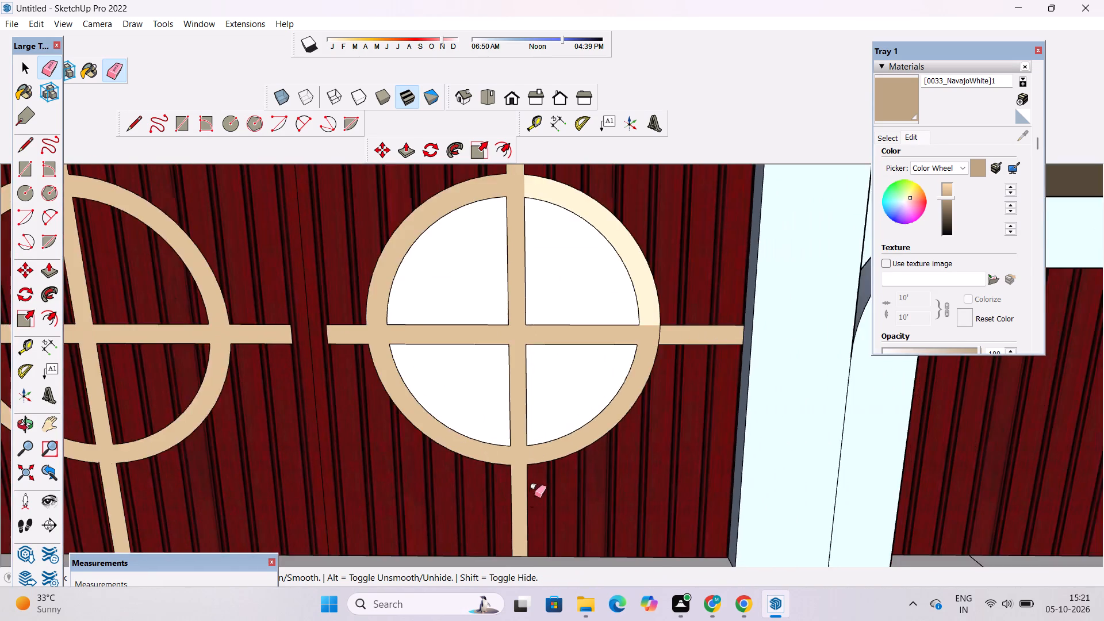
scroll(534, 495, down, 2)
click(897, 97)
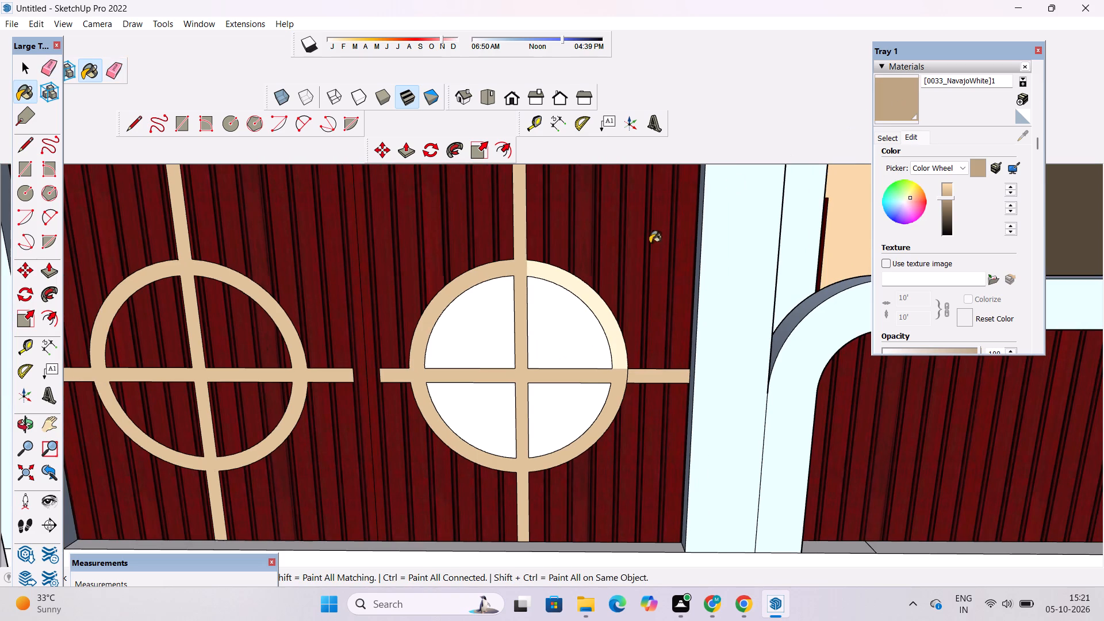
click(604, 320)
click(523, 211)
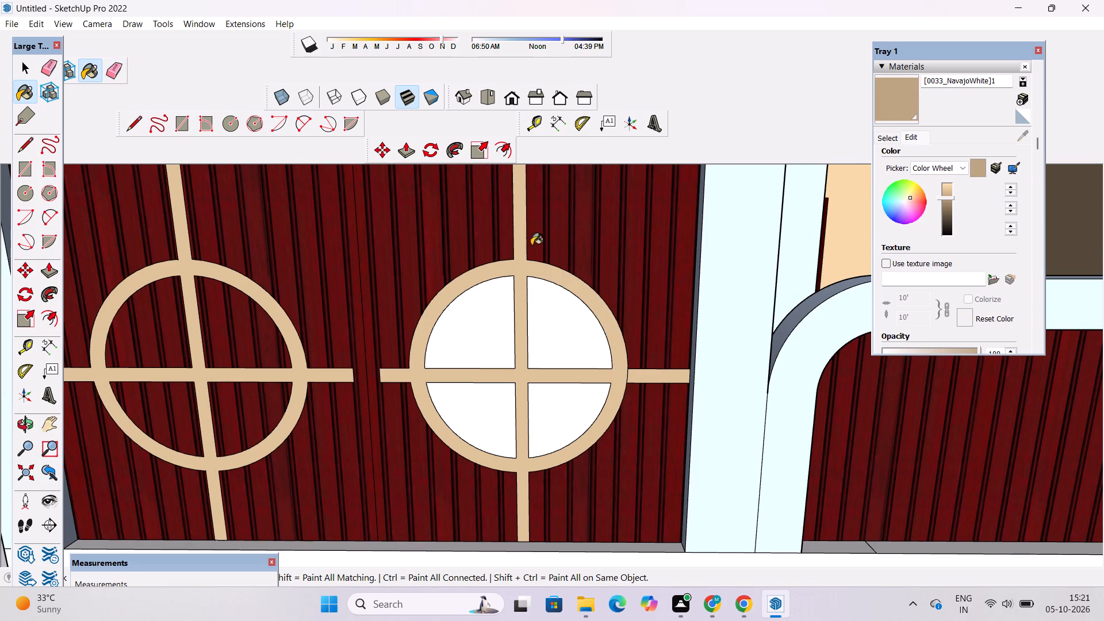
scroll(600, 369, down, 1)
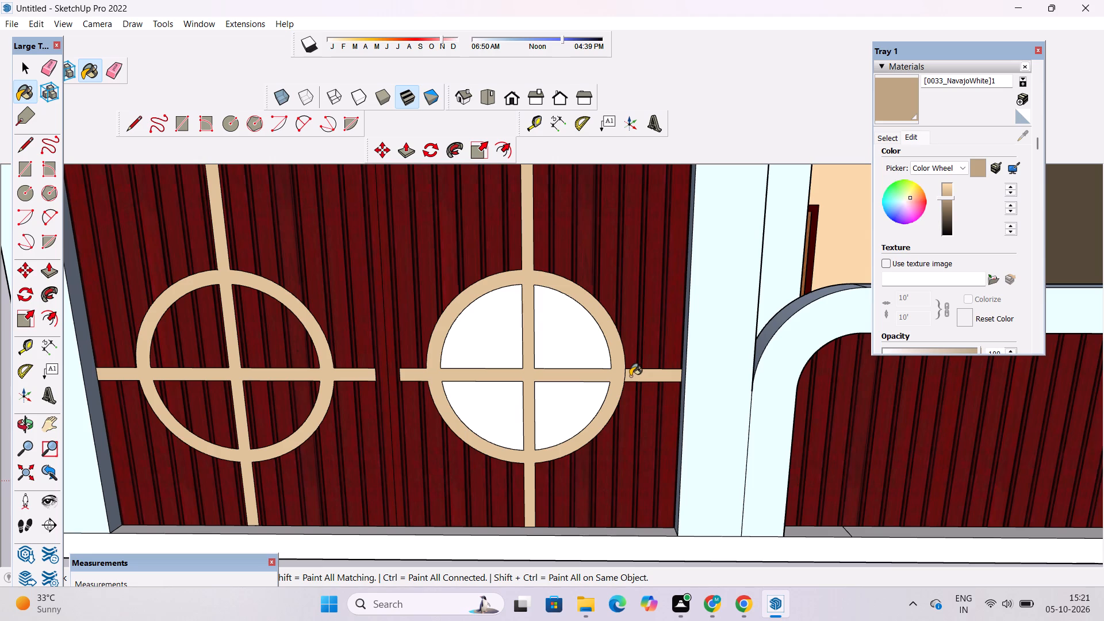
Paint the four quadrants inside the left gate leaf's circular ornament with the tan 0033_NavajoWhite material.
key(space)
scroll(647, 378, down, 7)
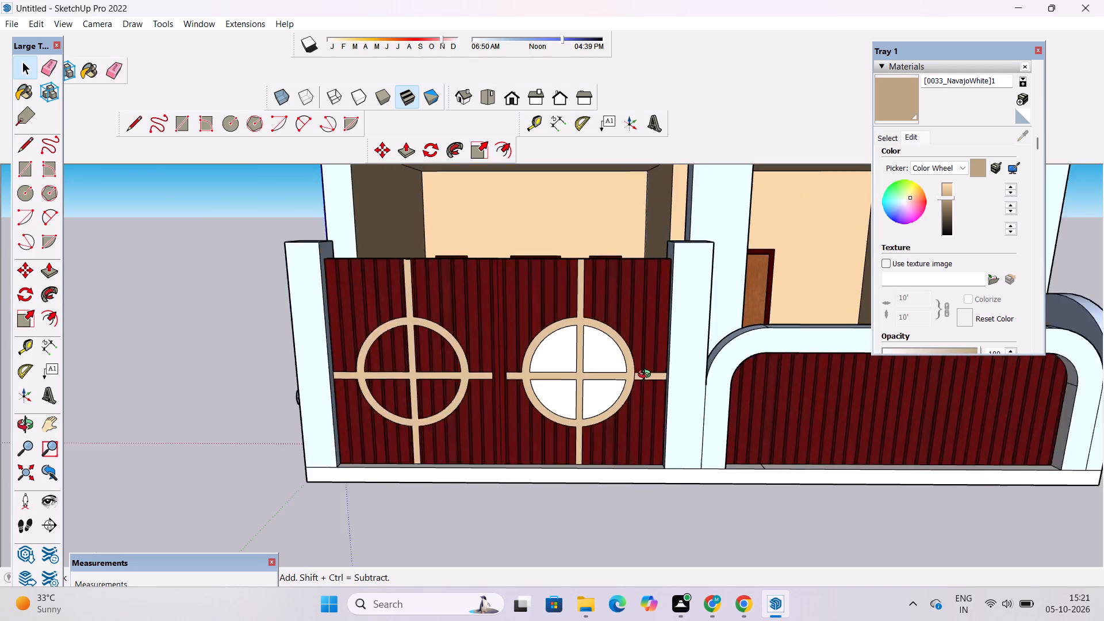
key(o)
scroll(647, 375, down, 2)
scroll(555, 379, down, 4)
drag(592, 423, 578, 386)
drag(561, 395, 536, 404)
drag(516, 408, 529, 427)
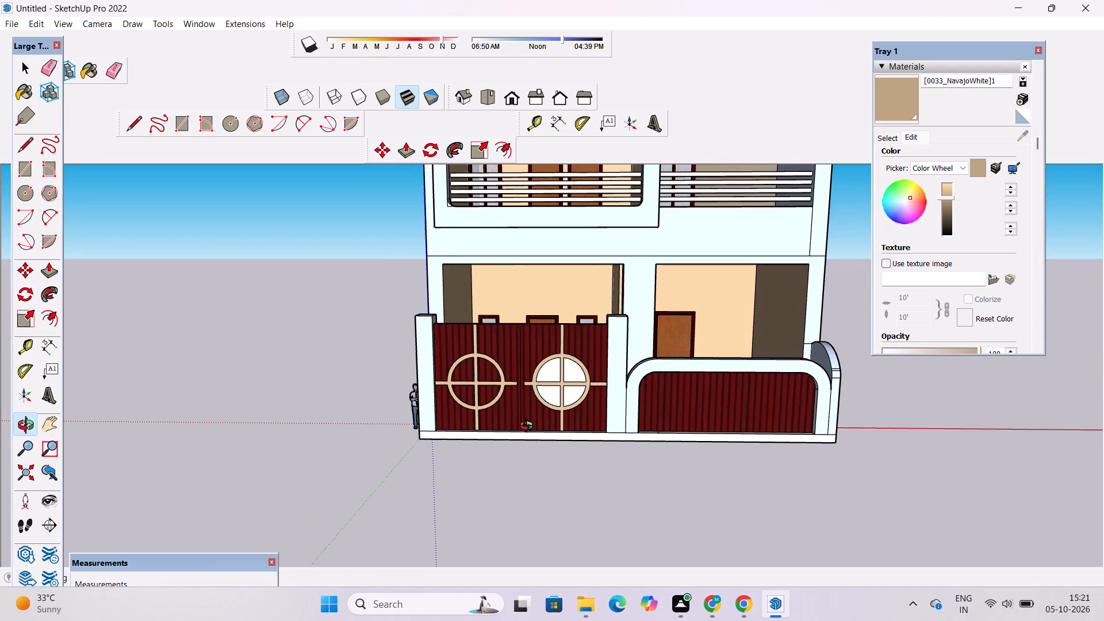
scroll(511, 402, up, 1)
scroll(514, 396, down, 1)
drag(893, 84, 891, 89)
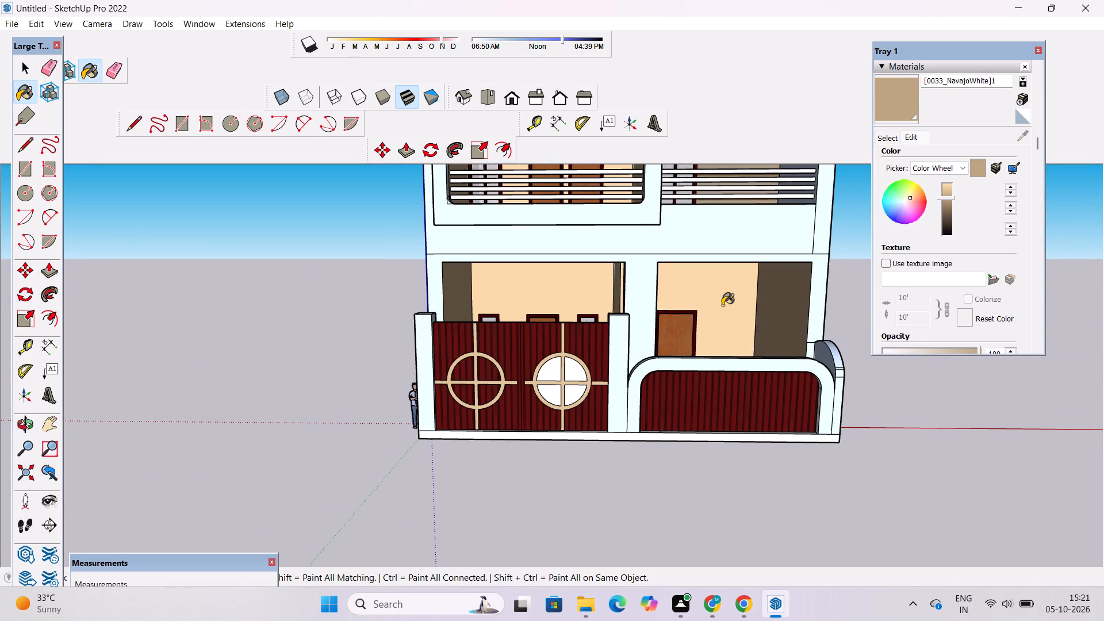
click(484, 370)
click(467, 369)
click(468, 393)
click(493, 394)
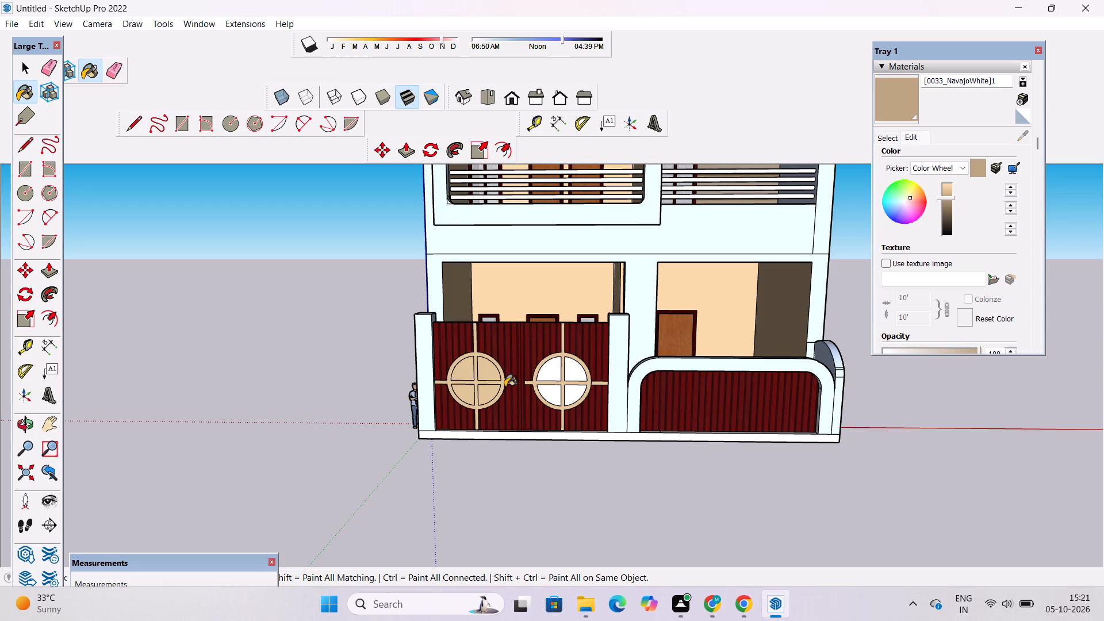
Paint the four white quadrants inside the right gate leaf's circular ornament with the same tan material.
click(551, 374)
click(582, 369)
click(546, 398)
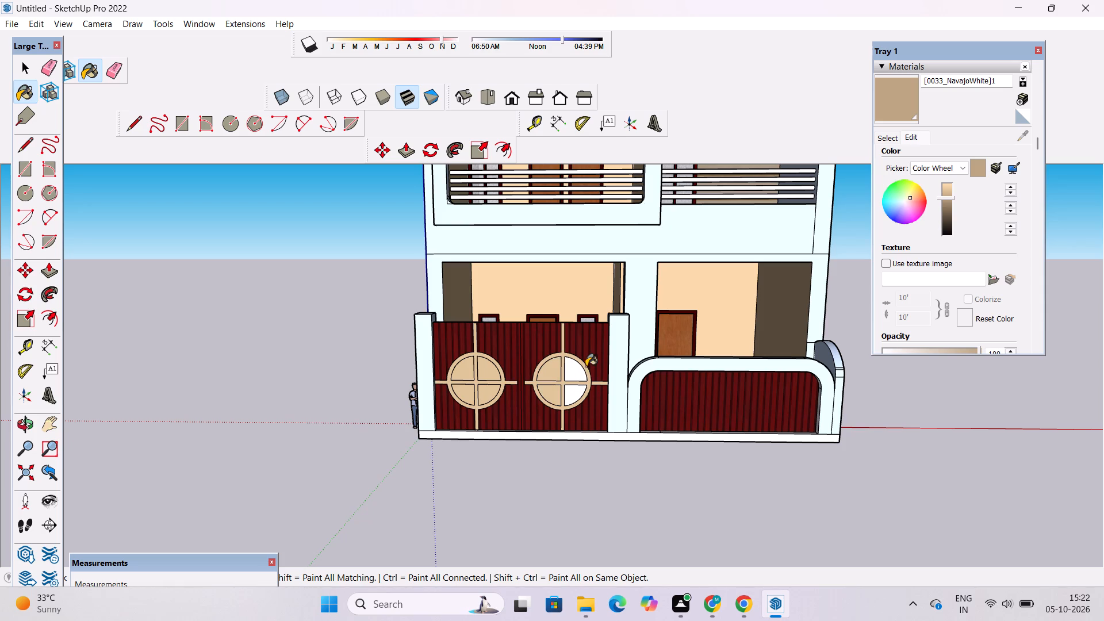
click(577, 373)
click(584, 397)
click(570, 398)
Examine the finished gate and the whole house from the front, the sides and above.
scroll(551, 405, down, 5)
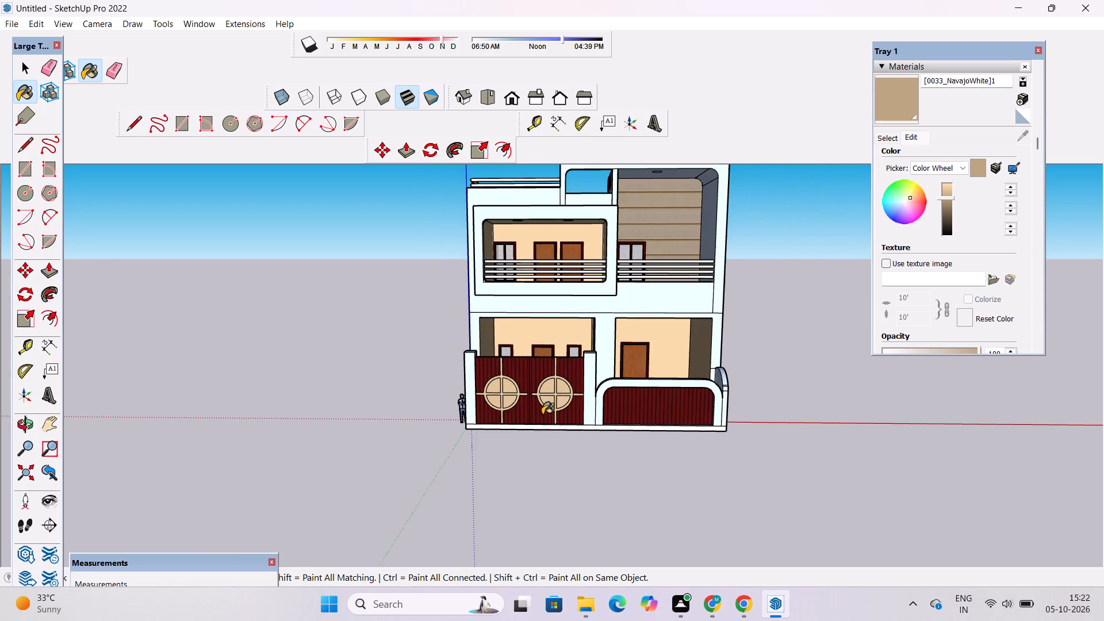
scroll(565, 403, up, 5)
scroll(566, 400, down, 5)
scroll(566, 400, up, 4)
key(space)
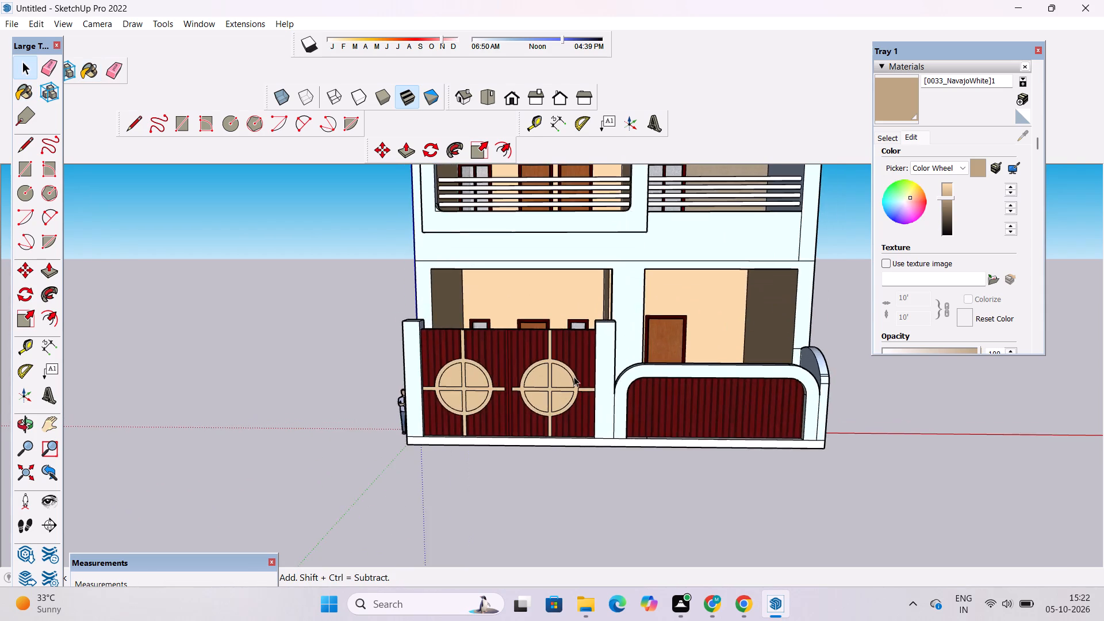
scroll(507, 405, down, 8)
key(o)
drag(436, 415, 611, 457)
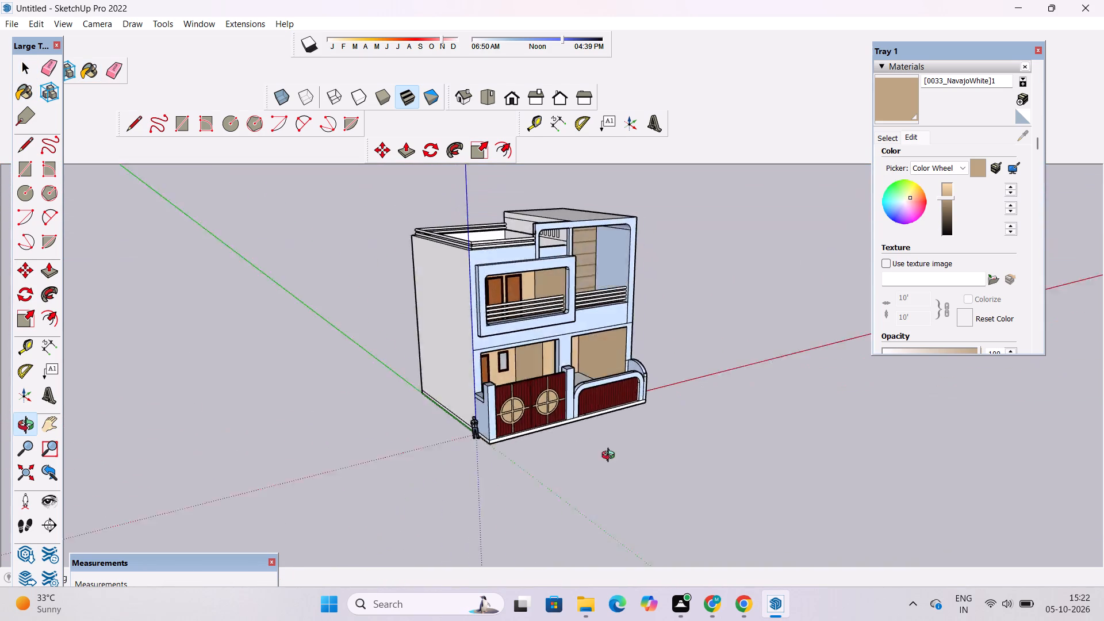
drag(611, 457, 674, 463)
scroll(546, 379, up, 3)
scroll(546, 382, down, 3)
drag(618, 393, 407, 367)
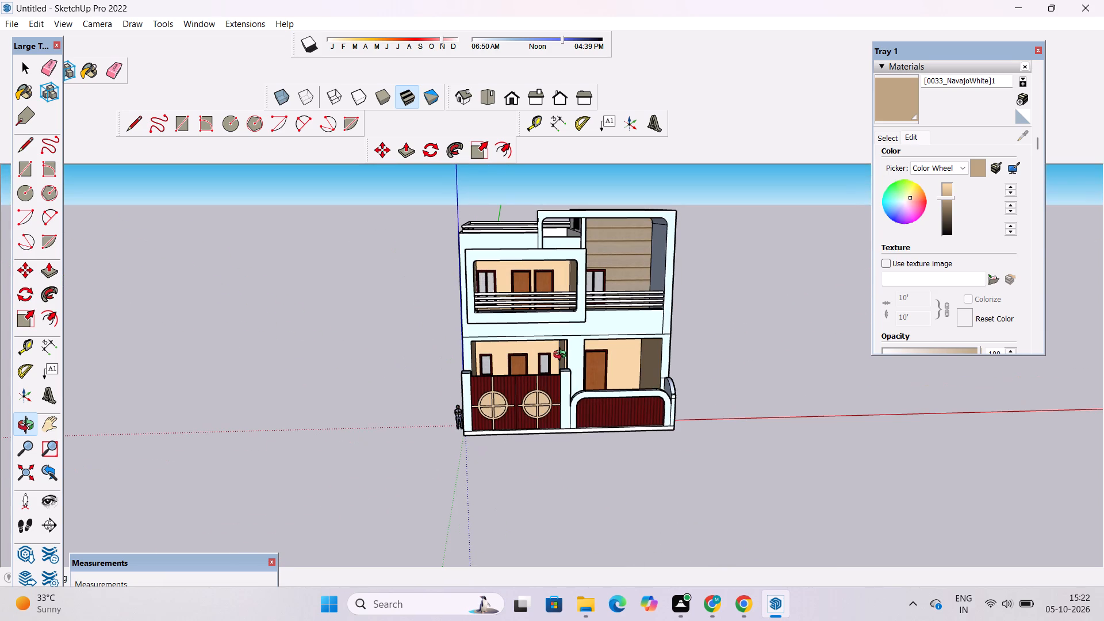
drag(640, 379, 492, 346)
drag(542, 336, 565, 352)
drag(584, 361, 629, 367)
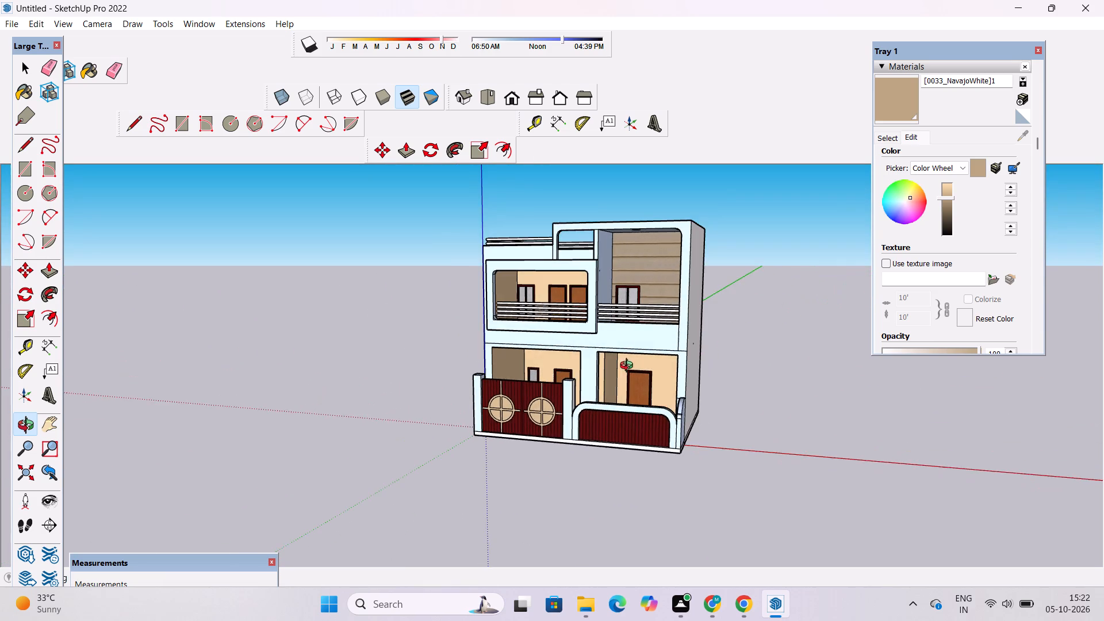
scroll(603, 308, up, 2)
shift+drag(622, 371, 600, 292)
drag(566, 336, 720, 578)
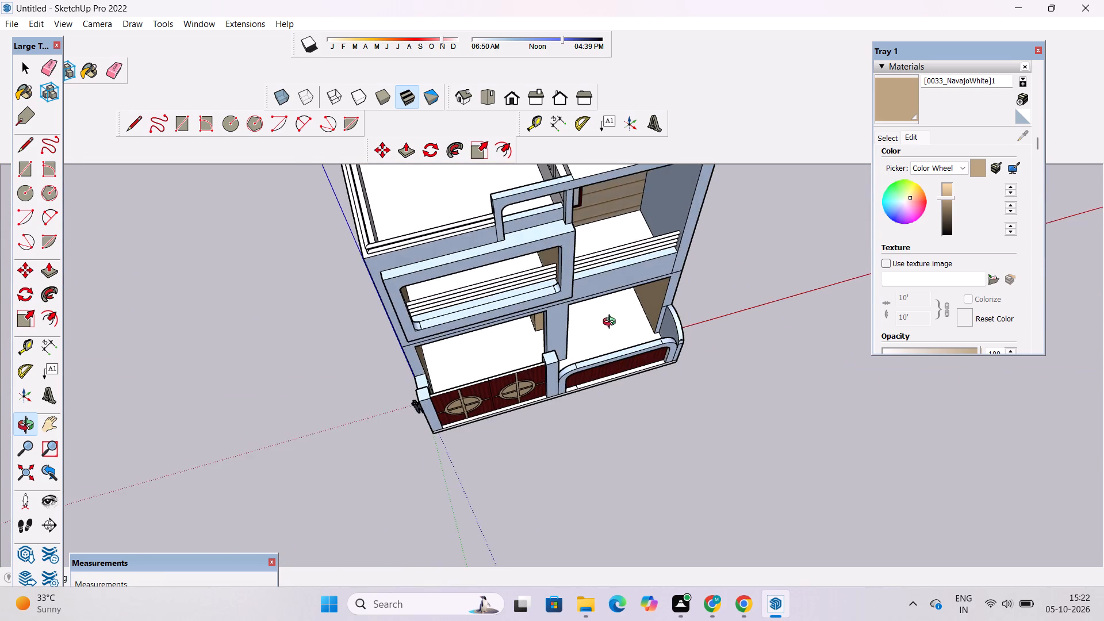
drag(615, 334, 643, 411)
drag(640, 398, 557, 260)
shift+drag(585, 312, 607, 346)
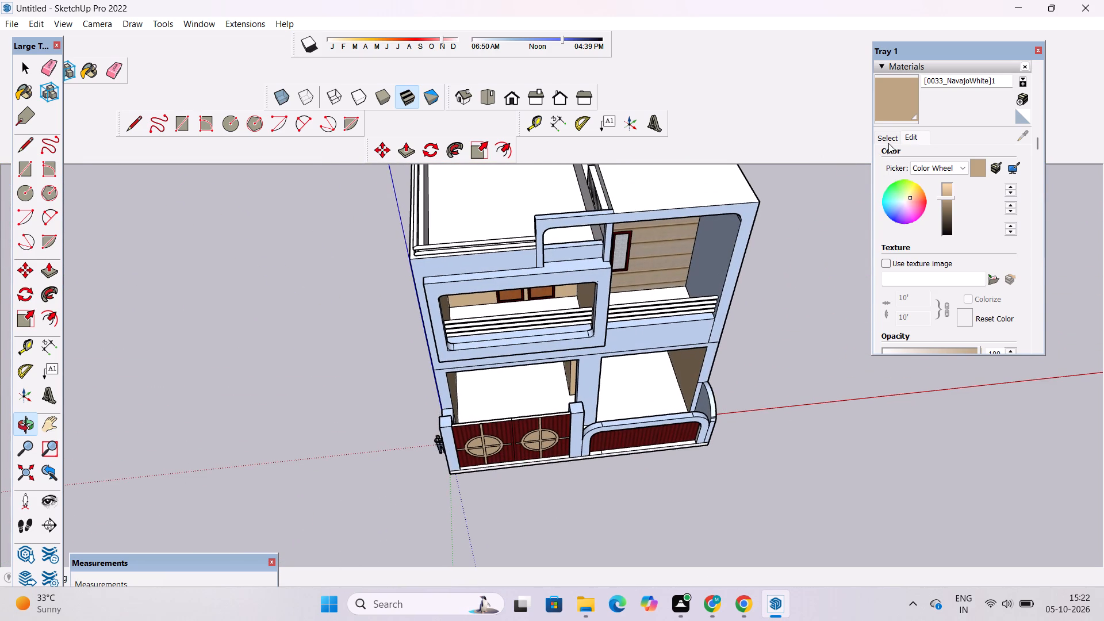
Paint the ground-floor floor behind the gate and front wall with Stone Marble from the Stone materials.
click(891, 142)
click(970, 155)
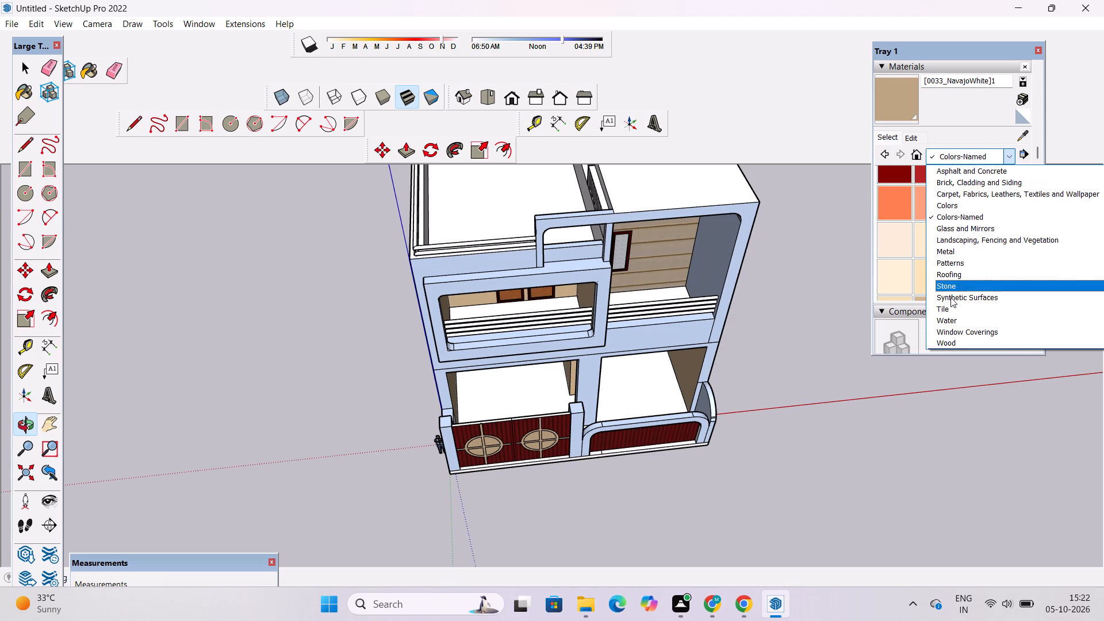
click(944, 282)
drag(965, 223, 950, 227)
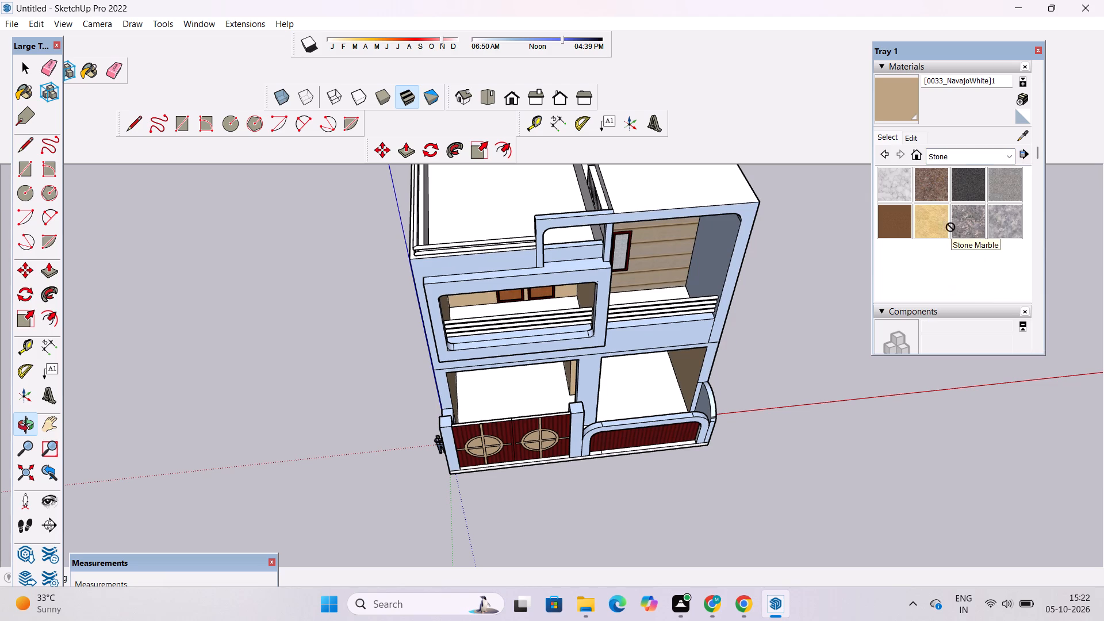
drag(950, 227, 939, 232)
click(657, 398)
click(965, 221)
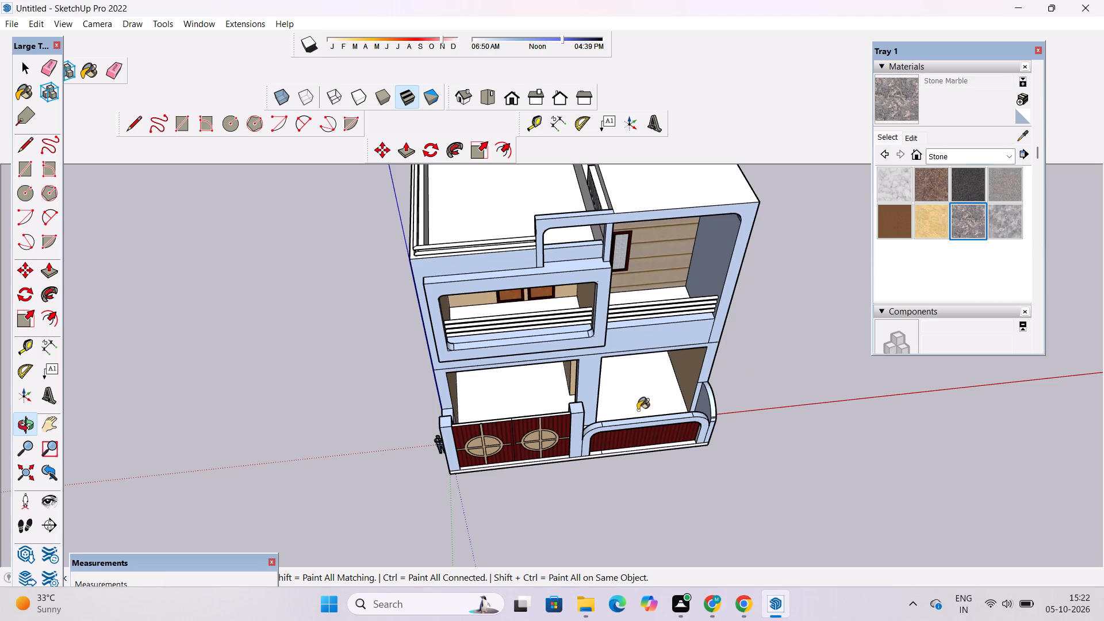
click(624, 409)
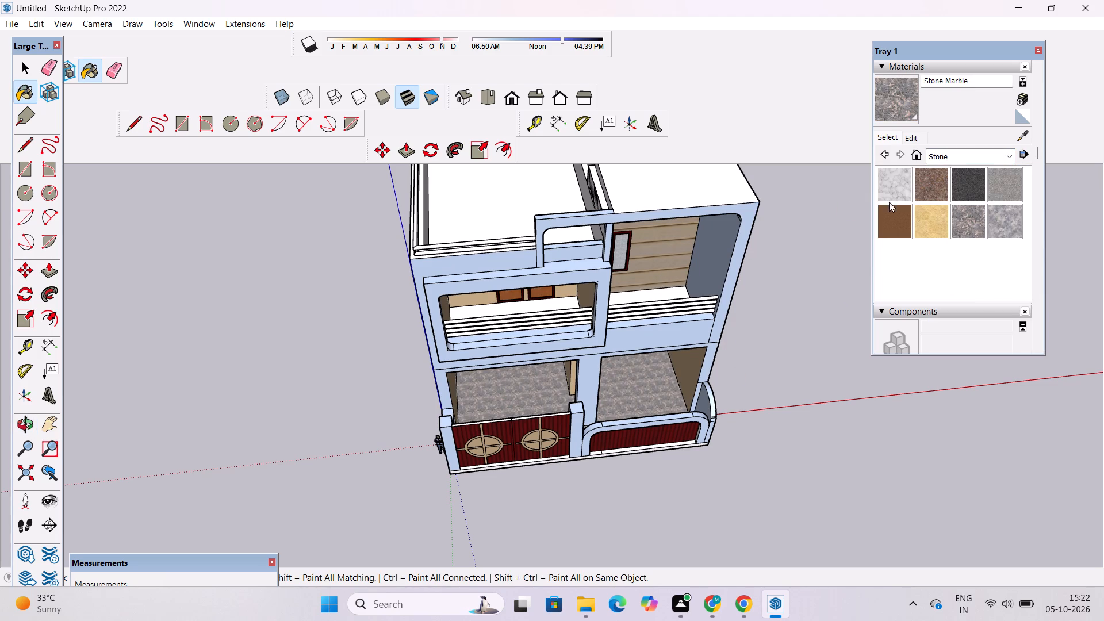
Paint the two upper-floor balcony floors with the Granite Brown stone material.
click(931, 191)
scroll(683, 282, up, 4)
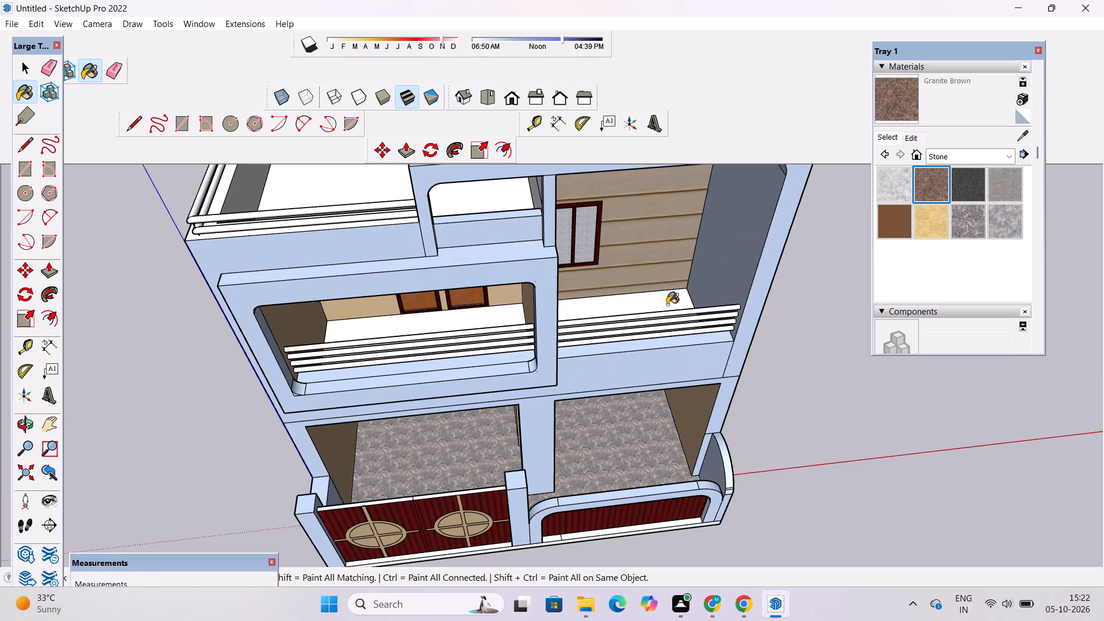
click(667, 305)
click(481, 317)
Examine the house's façade, side and balconies from low, frontal and close-up angles.
key(o)
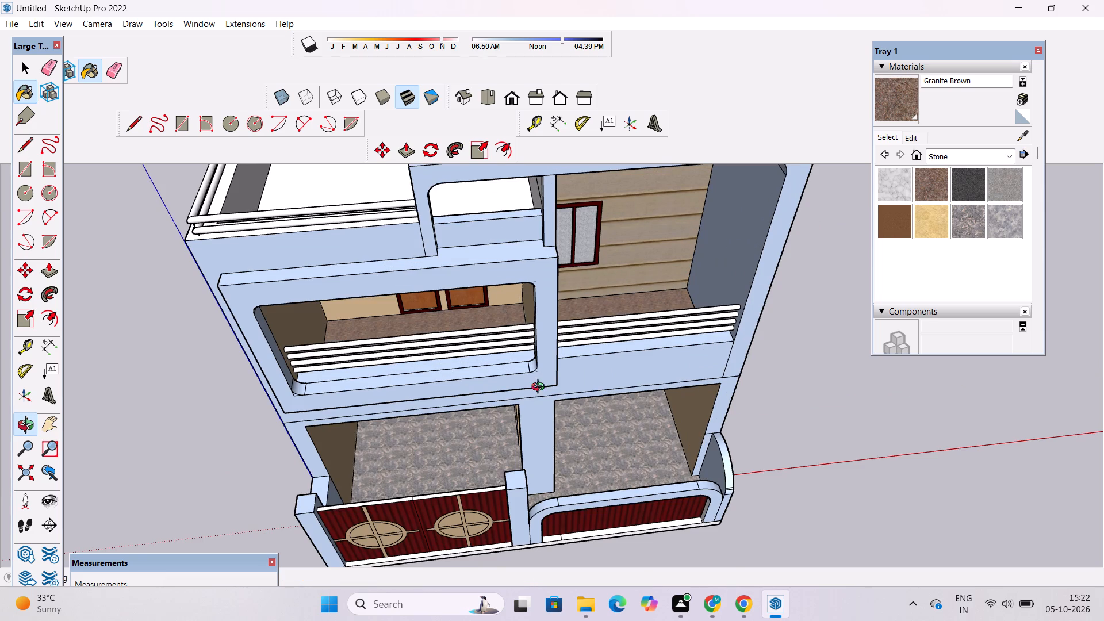
drag(541, 387, 486, 206)
drag(622, 437, 576, 340)
scroll(573, 327, down, 5)
drag(612, 421, 652, 449)
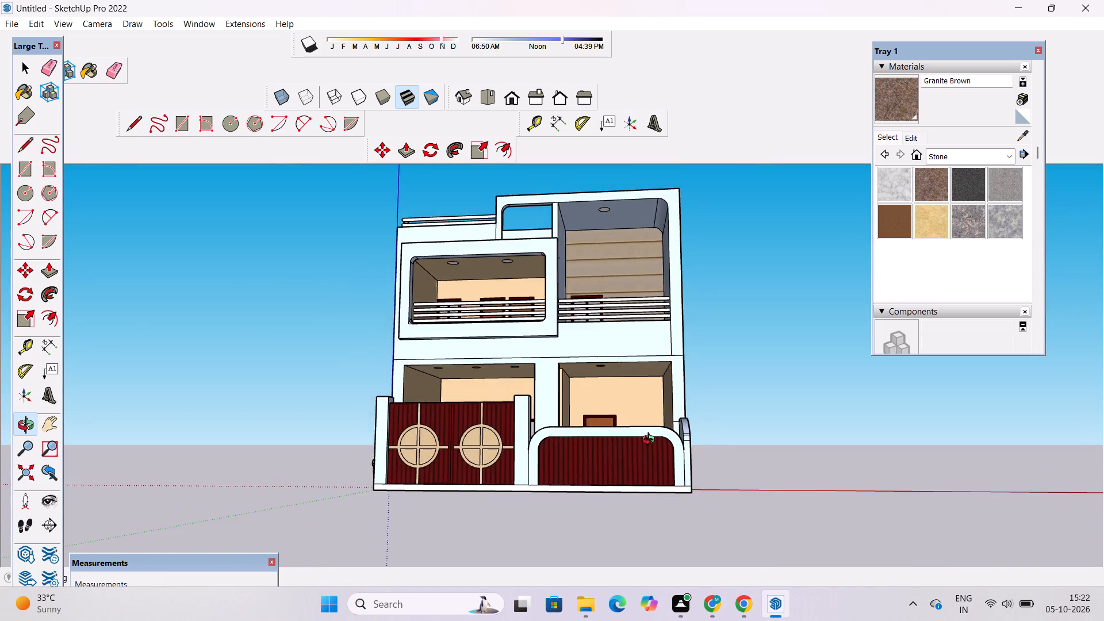
scroll(651, 441, down, 5)
scroll(643, 435, up, 5)
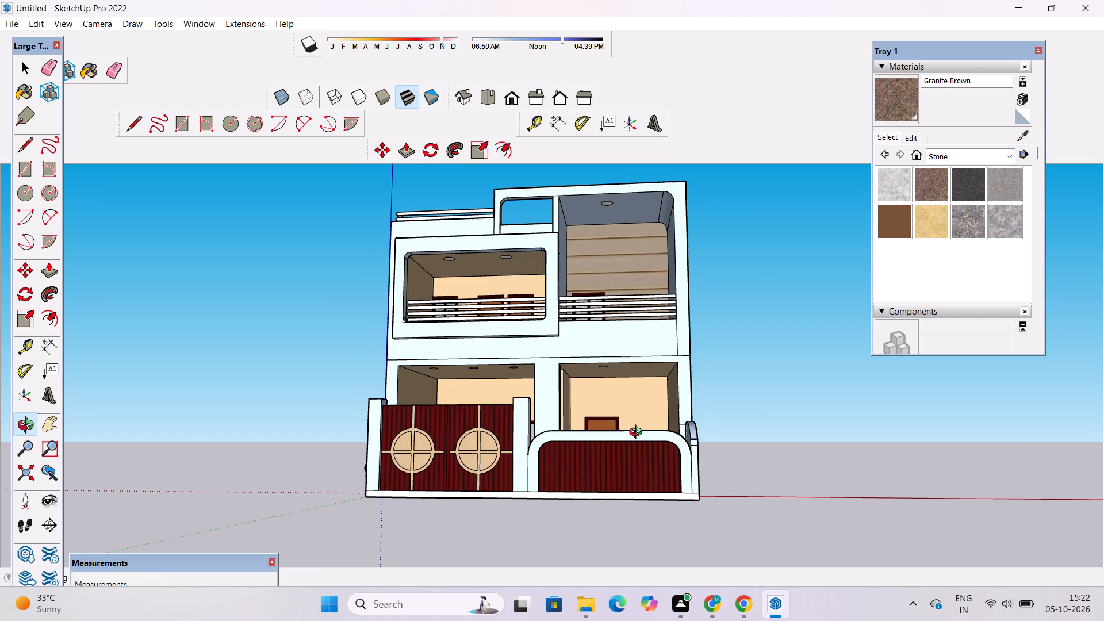
scroll(638, 434, down, 5)
scroll(627, 450, up, 4)
drag(588, 369, 604, 407)
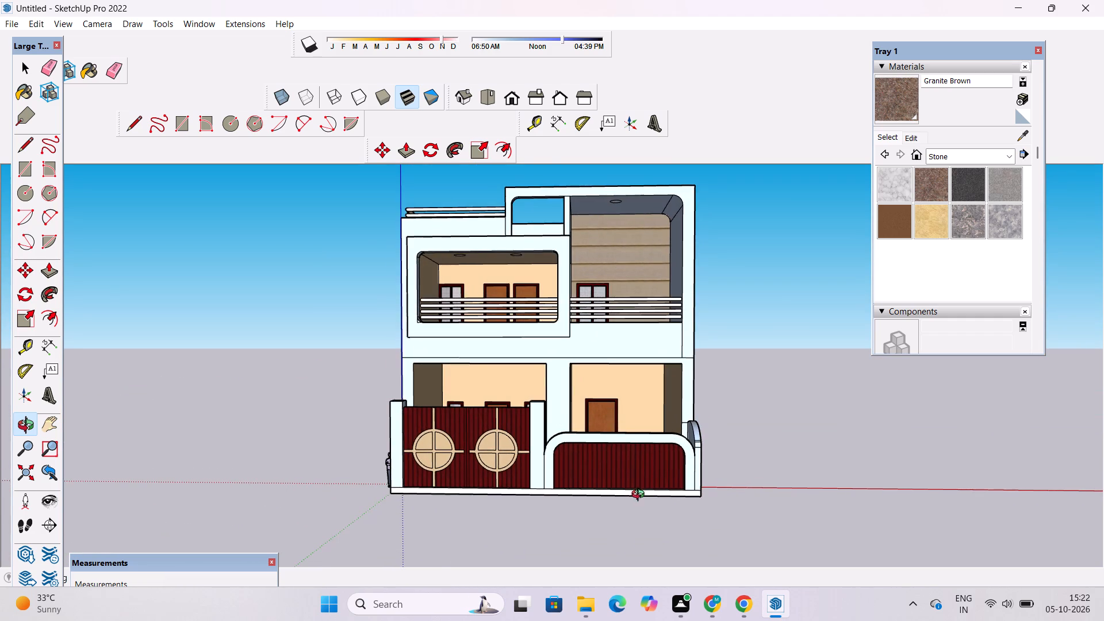
scroll(563, 461, down, 5)
shift+drag(570, 462, 557, 336)
drag(512, 340, 672, 306)
shift+drag(654, 294, 708, 411)
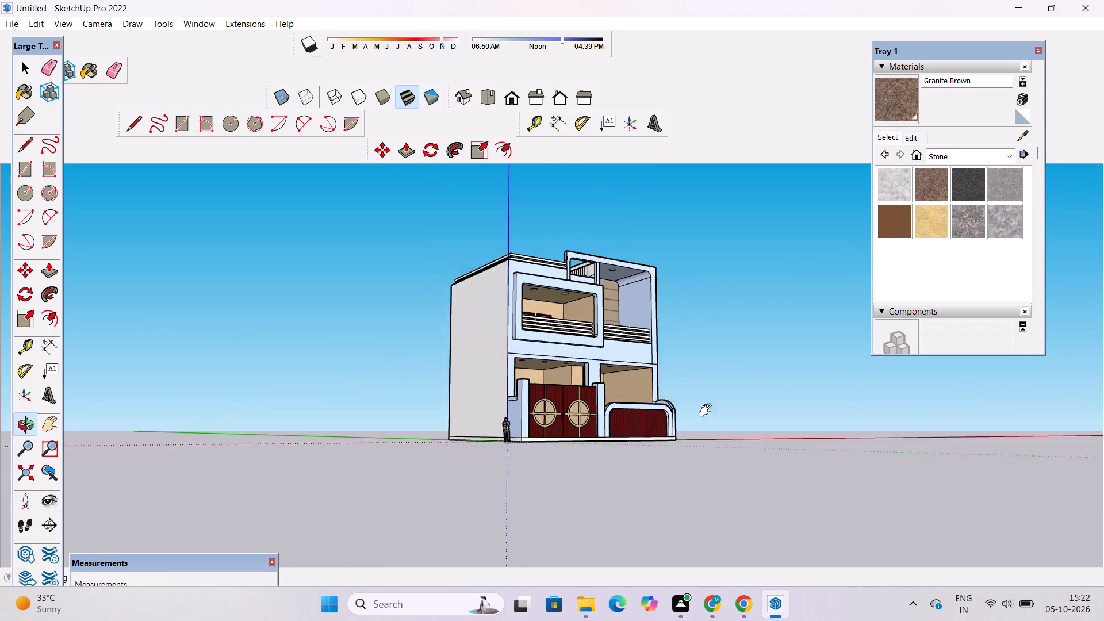
shift+drag(708, 411, 710, 416)
scroll(614, 330, up, 10)
drag(602, 320, 511, 391)
shift+drag(493, 395, 591, 375)
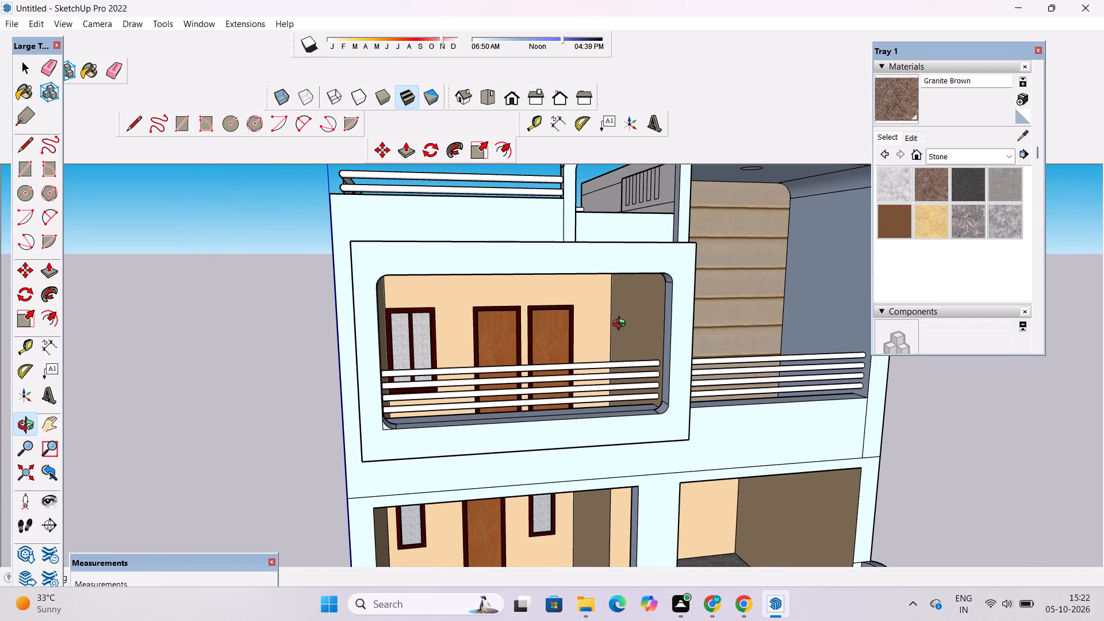
Paint the four railing bars of the framed balcony with Metal Steel Textured White from the Metal materials.
click(942, 158)
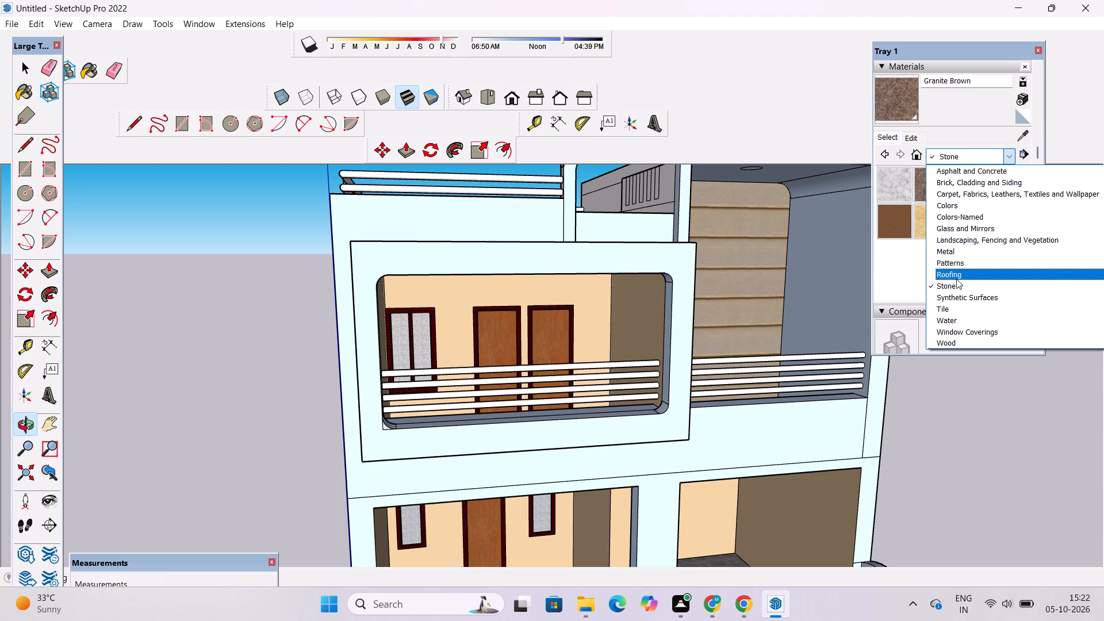
click(950, 251)
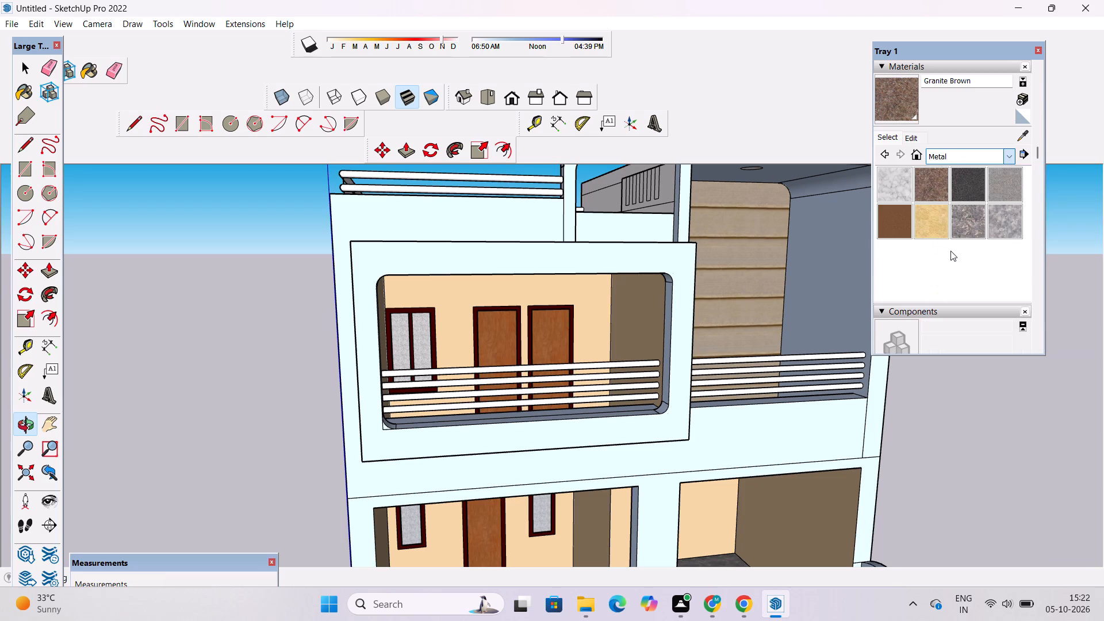
click(922, 258)
scroll(590, 359, up, 4)
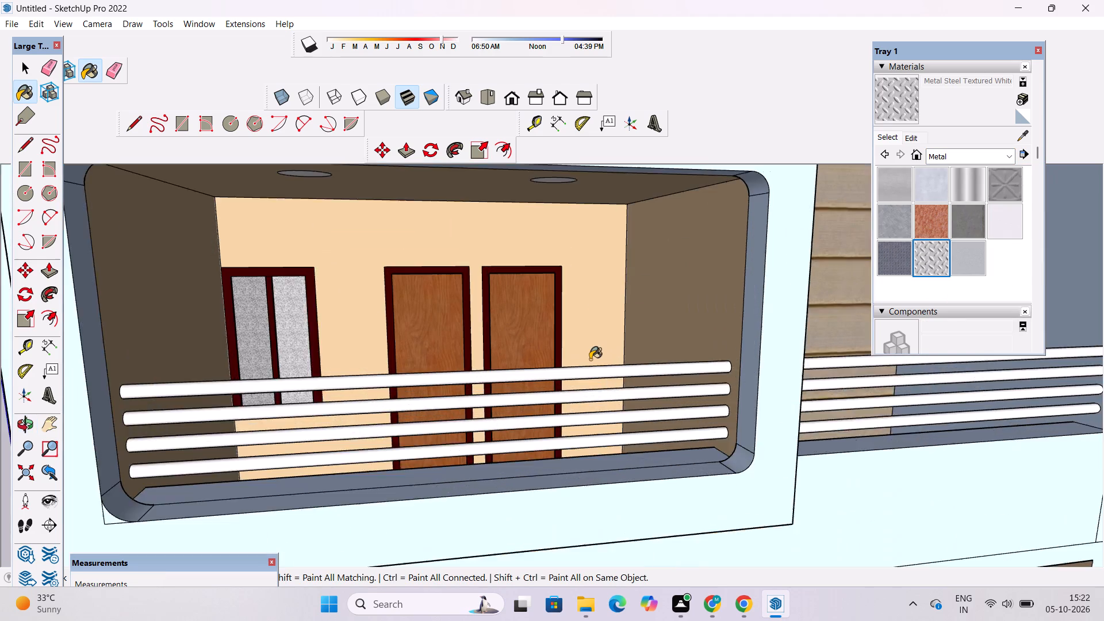
scroll(590, 359, up, 5)
click(595, 371)
click(609, 402)
scroll(543, 285, down, 5)
scroll(574, 384, up, 4)
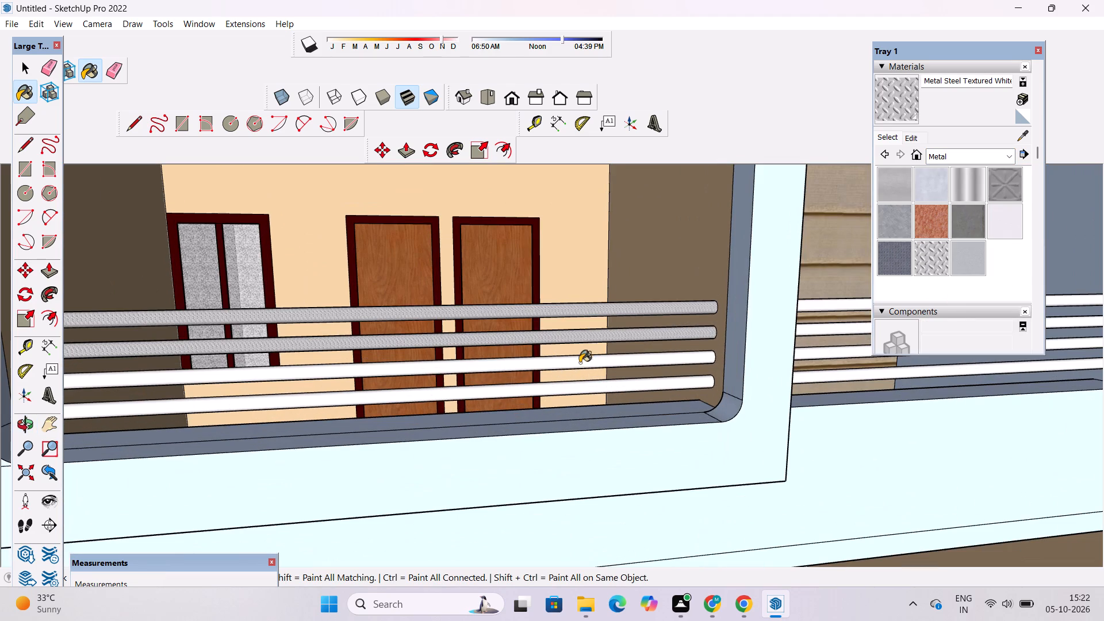
click(586, 359)
click(593, 385)
Paint the four railing bars of the balcony beside the framed one with Metal Steel Textured White.
scroll(453, 333, down, 5)
scroll(704, 329, up, 3)
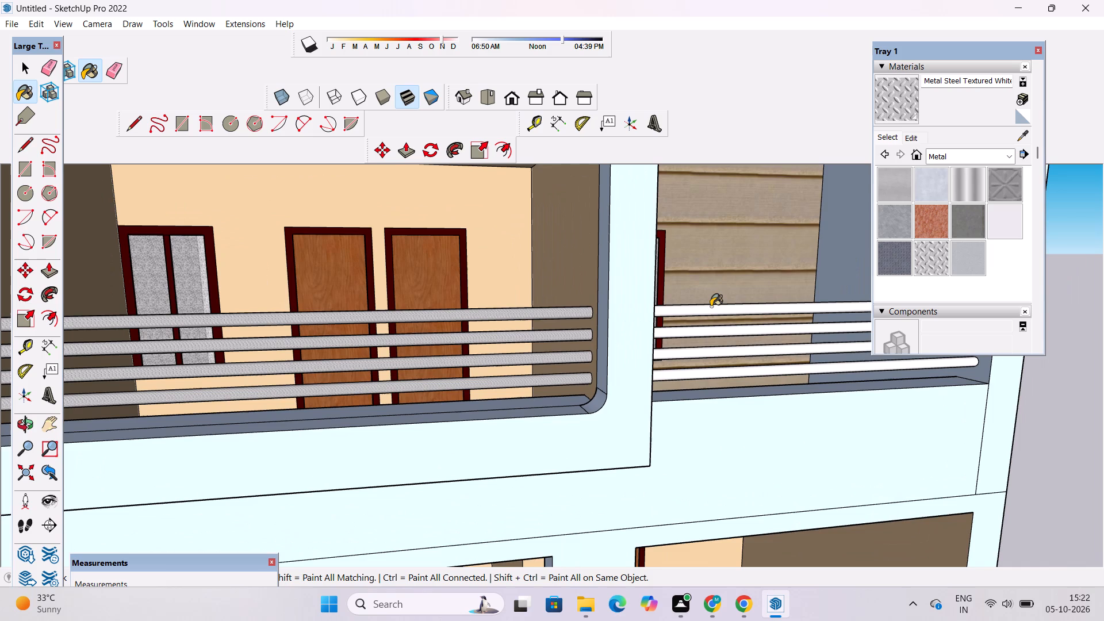
click(712, 309)
click(714, 331)
click(720, 352)
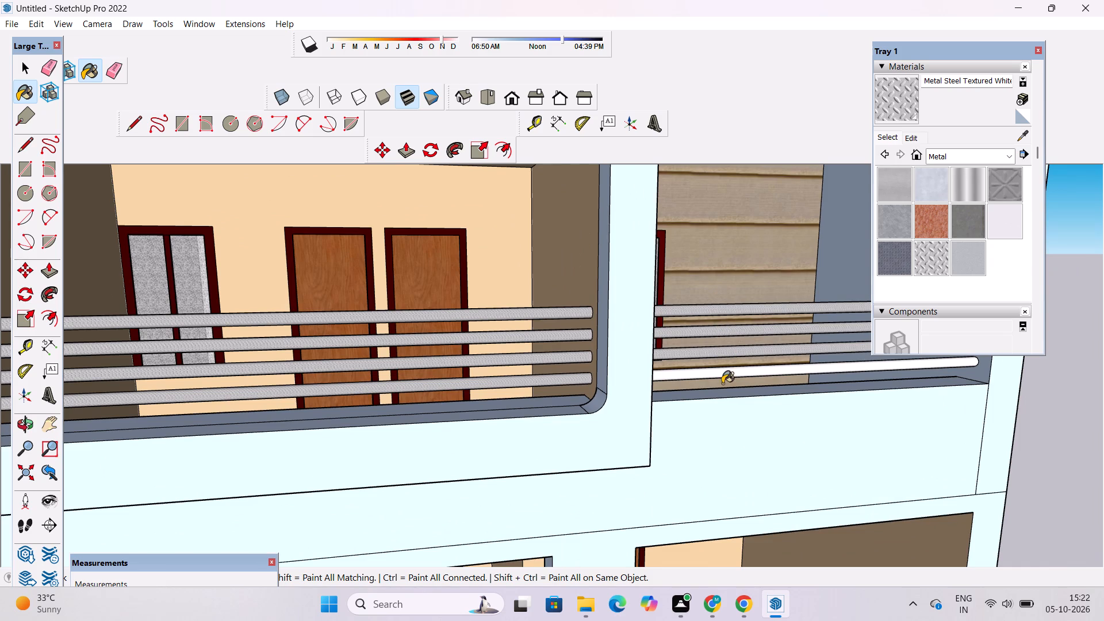
click(722, 375)
Paint the upper and lower roof-terrace railing bars, along the front and around the corner, with Metal Steel Textured White.
scroll(683, 304, down, 12)
scroll(555, 178, up, 3)
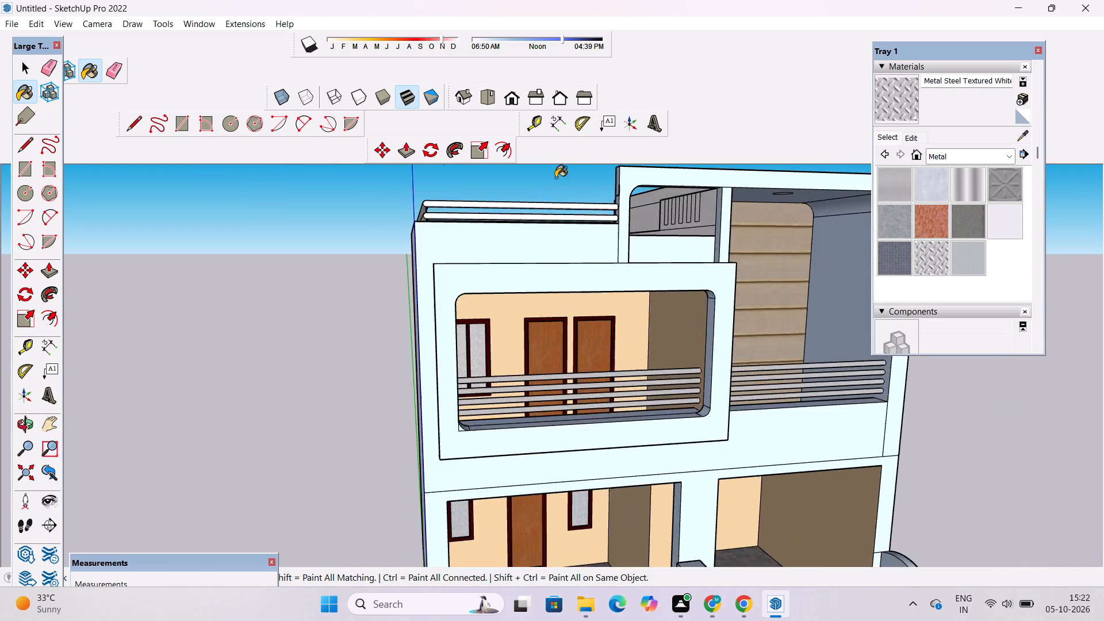
scroll(555, 178, up, 6)
click(547, 209)
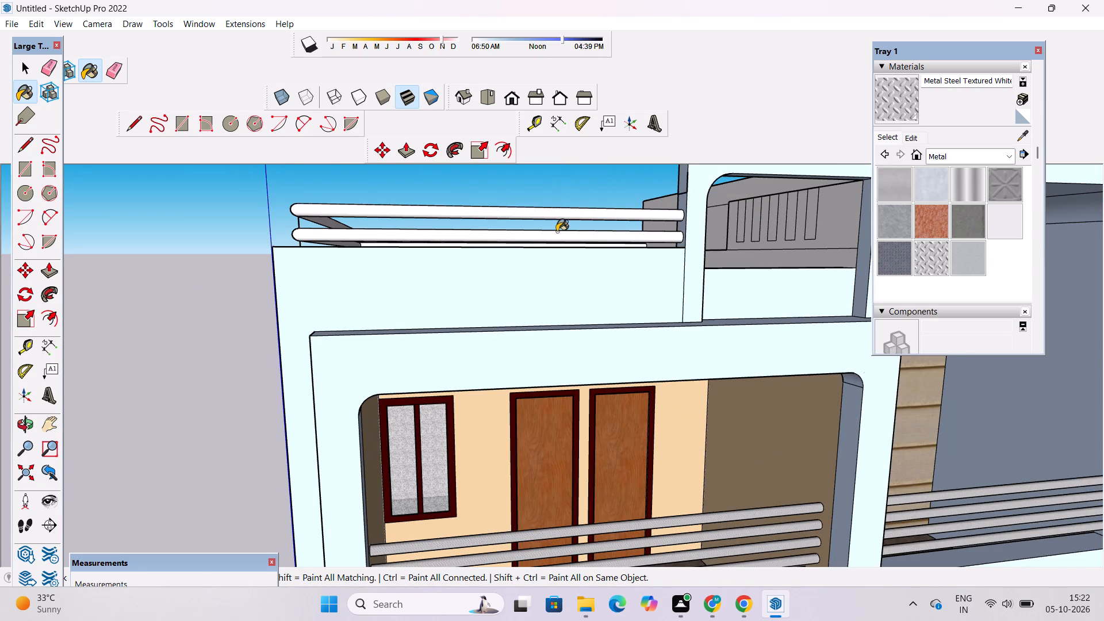
click(557, 232)
scroll(619, 223, down, 6)
scroll(336, 213, up, 6)
scroll(474, 264, up, 8)
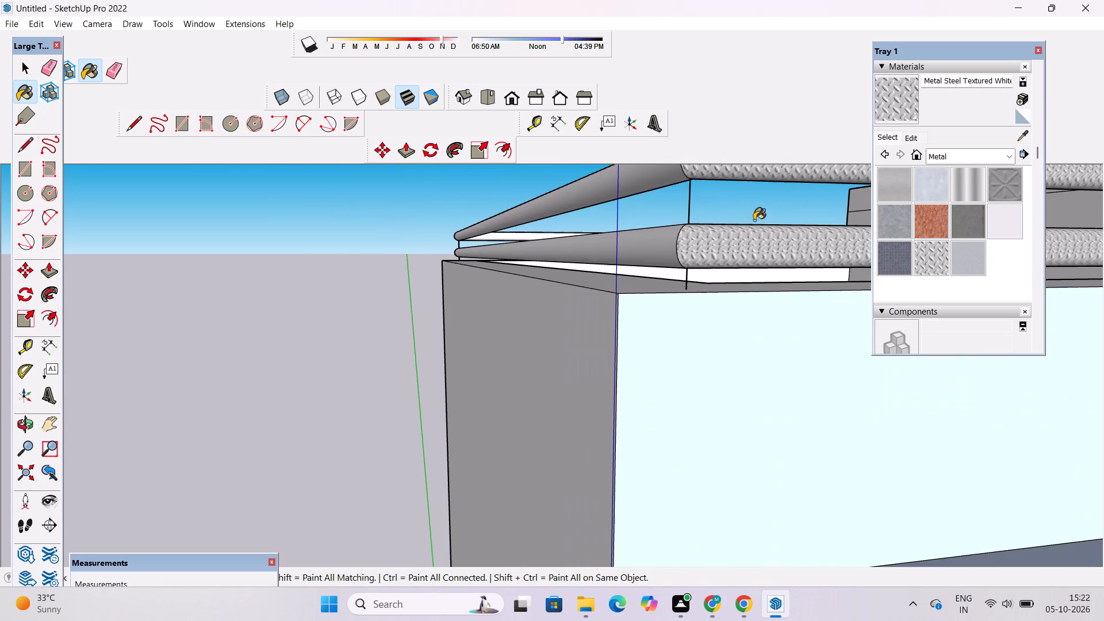
scroll(655, 220, down, 8)
scroll(625, 227, up, 10)
click(609, 241)
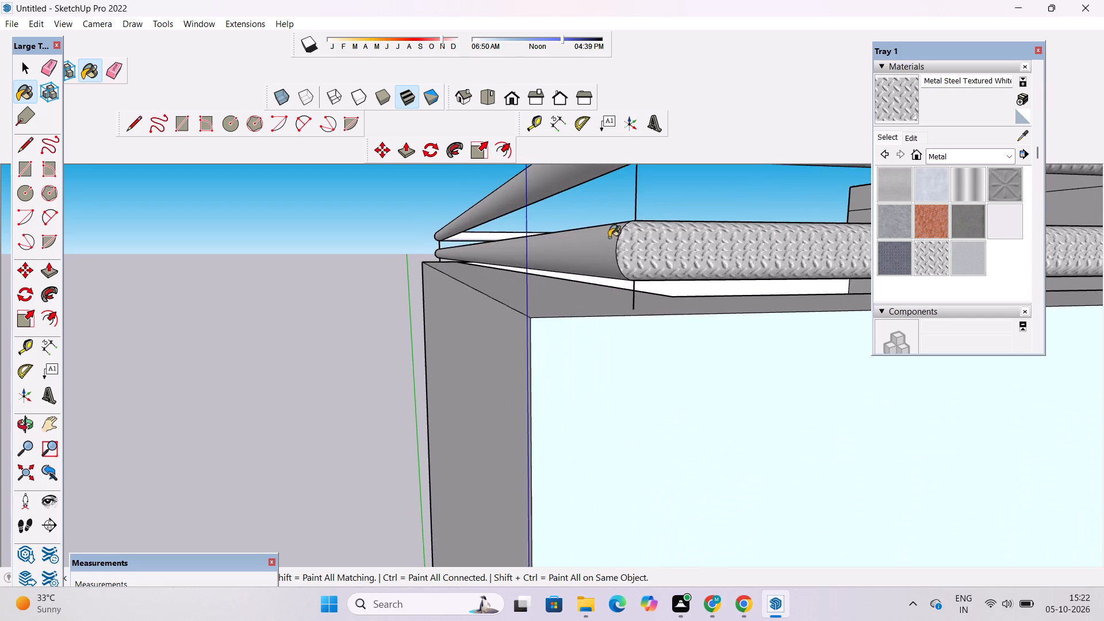
scroll(608, 240, down, 6)
click(597, 194)
key(o)
drag(737, 209, 732, 221)
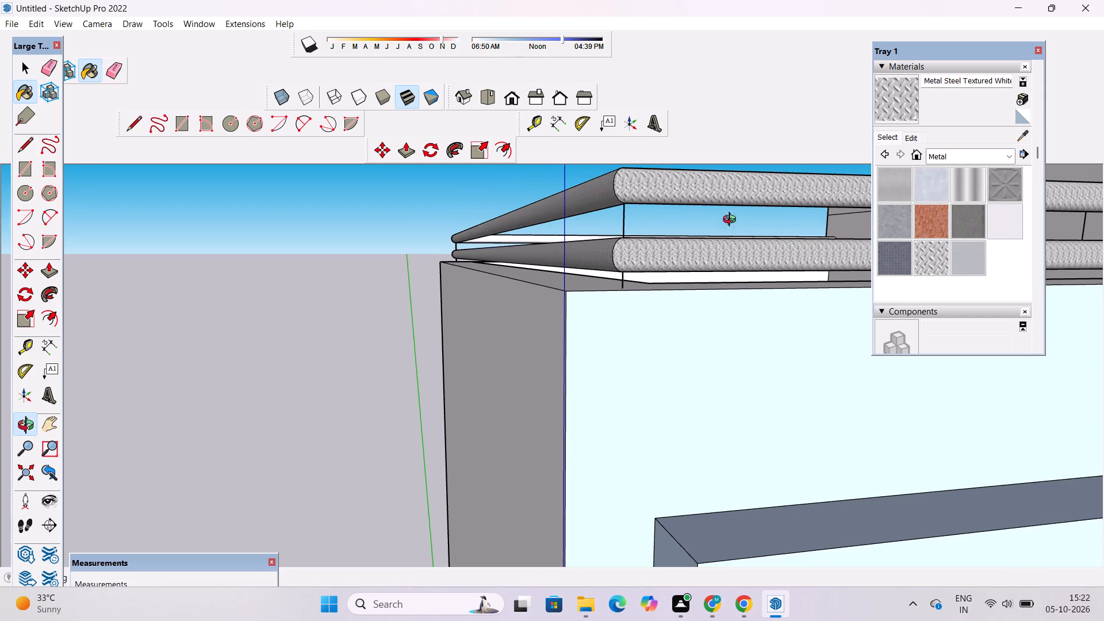
drag(732, 221, 343, 313)
scroll(628, 212, down, 10)
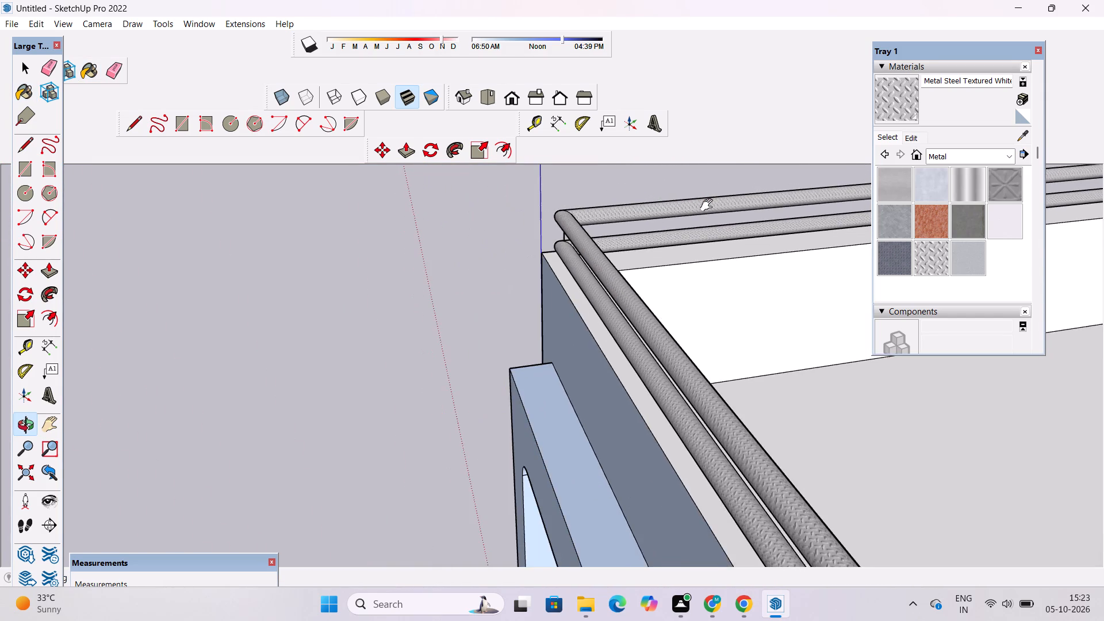
Paint the upper and lower railing bars along the rear edge of the roof terrace with Metal Steel Textured White.
shift+drag(709, 205, 597, 209)
scroll(566, 154, down, 6)
drag(491, 296, 829, 299)
scroll(763, 257, down, 5)
shift+drag(687, 250, 625, 328)
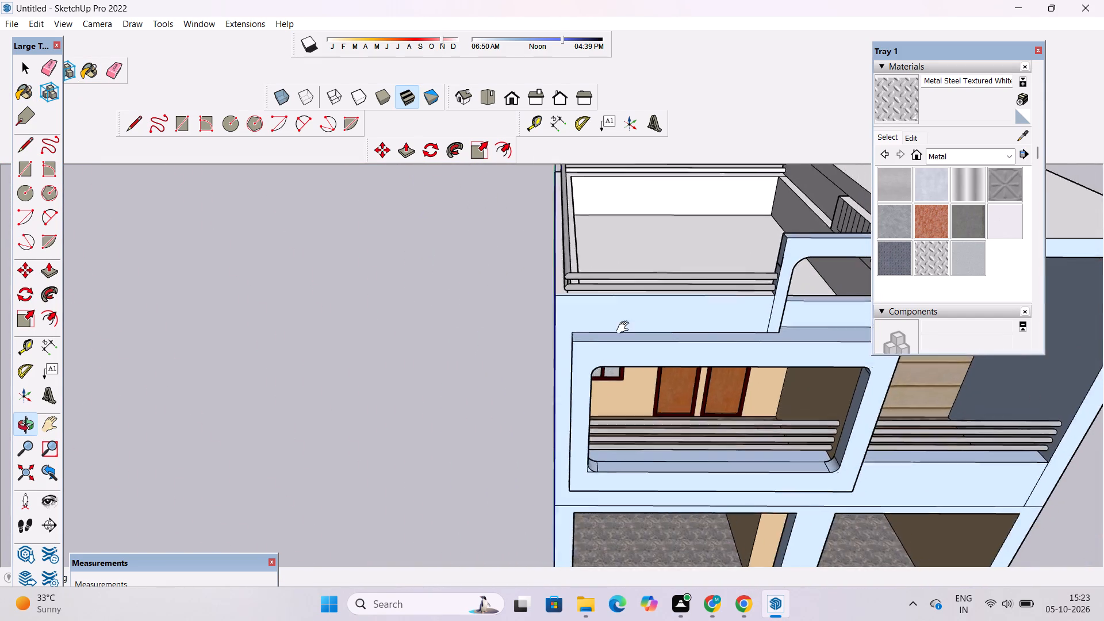
shift+drag(625, 328, 610, 352)
drag(572, 344, 917, 300)
scroll(467, 314, up, 5)
drag(420, 333, 730, 296)
scroll(722, 287, down, 5)
shift+drag(714, 275, 605, 310)
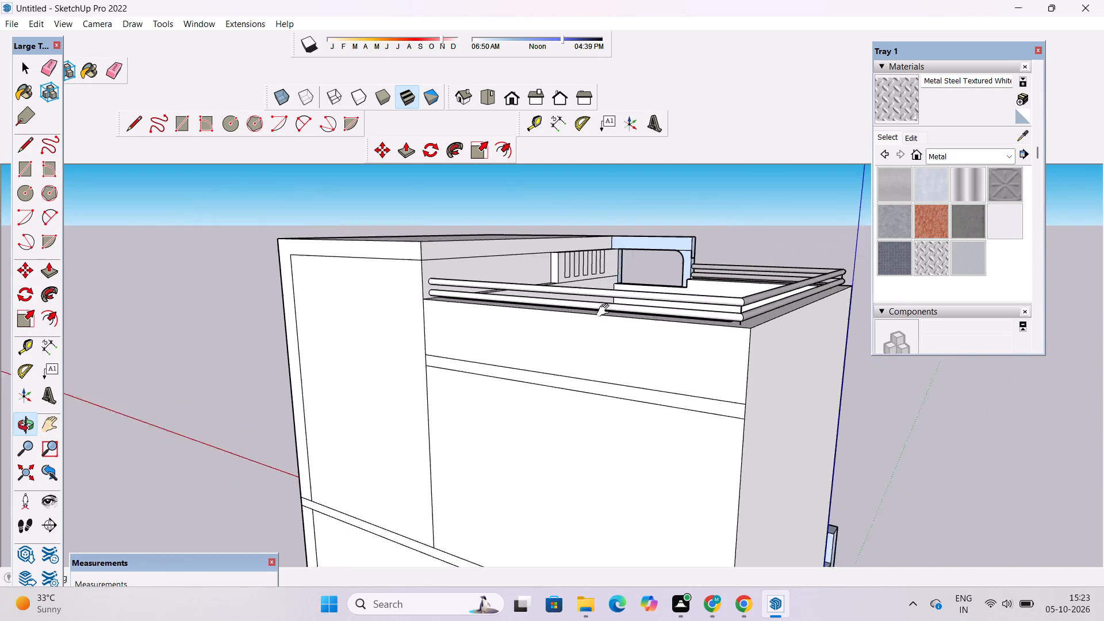
shift+drag(605, 310, 618, 308)
drag(596, 312, 645, 324)
click(891, 98)
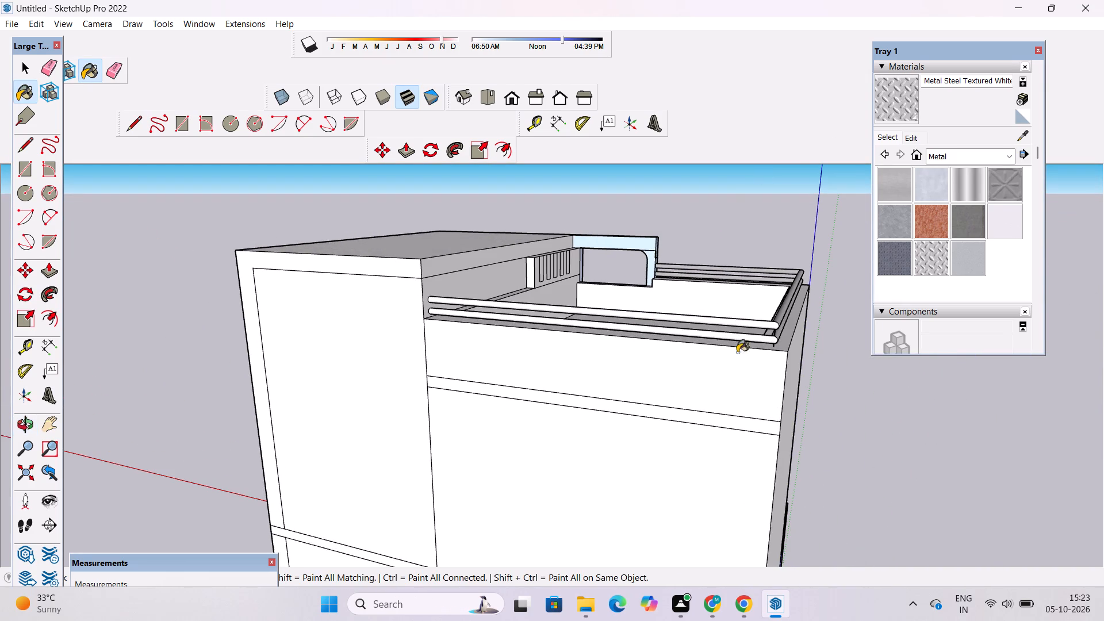
scroll(730, 363, up, 8)
click(781, 281)
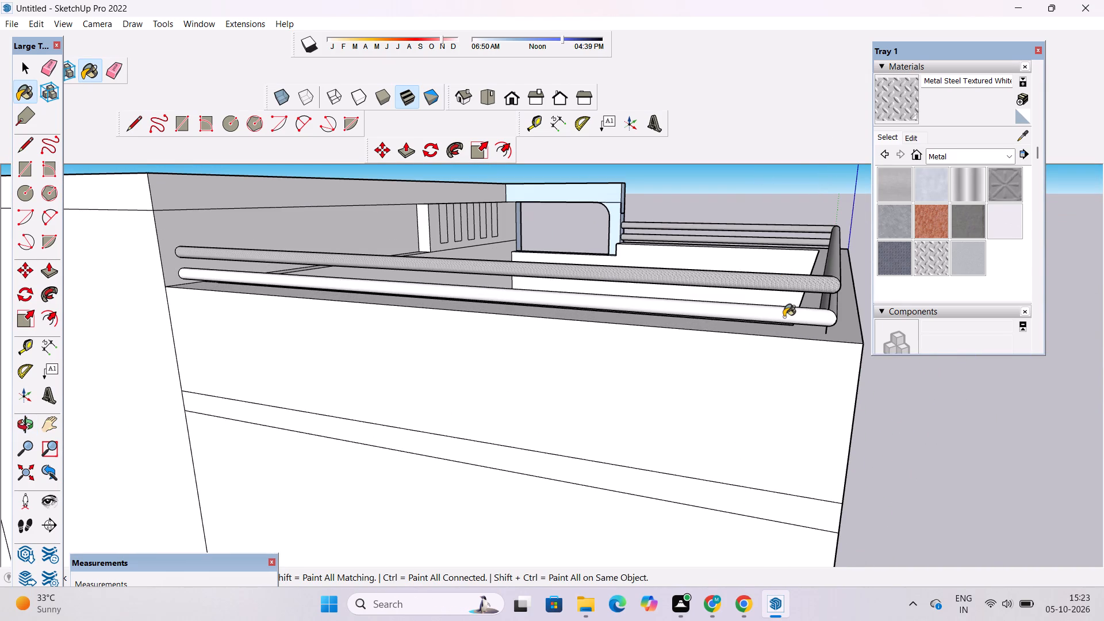
click(784, 317)
Examine the terrace railings, balconies and whole façade from the rear, side, front and raised angles.
key(o)
scroll(684, 301, down, 6)
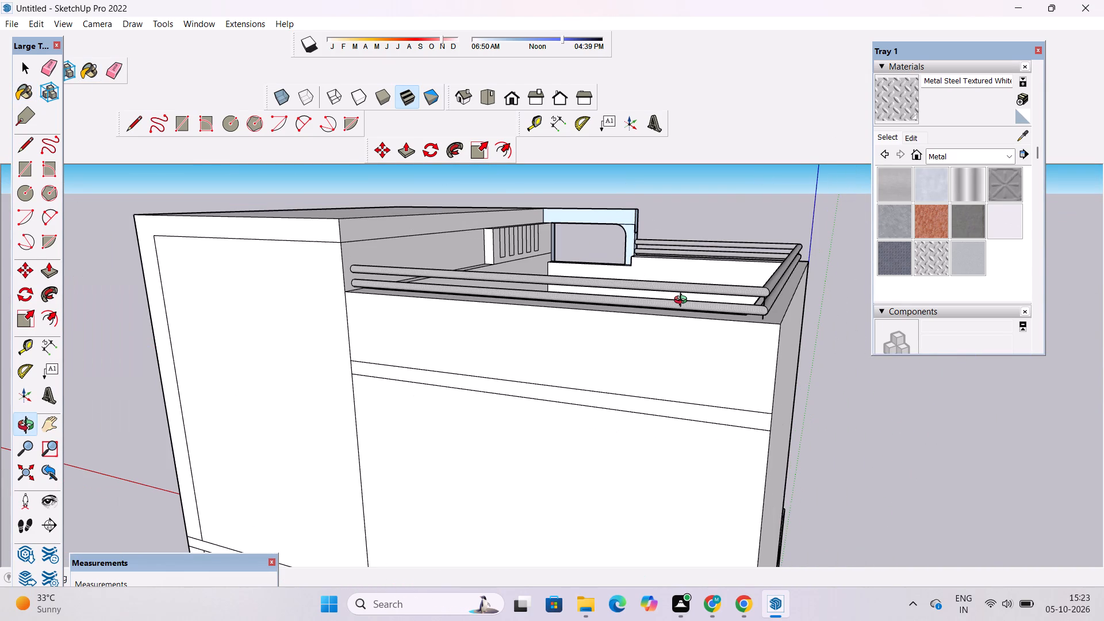
scroll(651, 339, down, 7)
drag(748, 346, 562, 373)
scroll(558, 378, up, 3)
drag(685, 382, 578, 382)
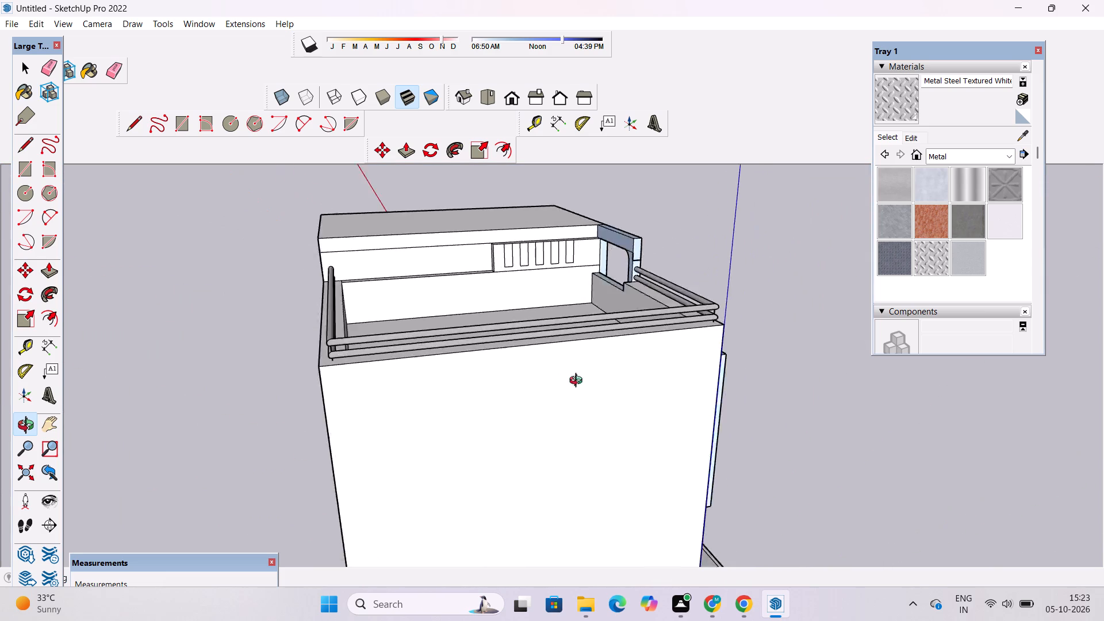
drag(578, 382, 524, 382)
drag(553, 394, 641, 370)
drag(679, 395, 528, 395)
scroll(527, 395, down, 5)
drag(630, 401, 496, 387)
shift+drag(490, 384, 599, 388)
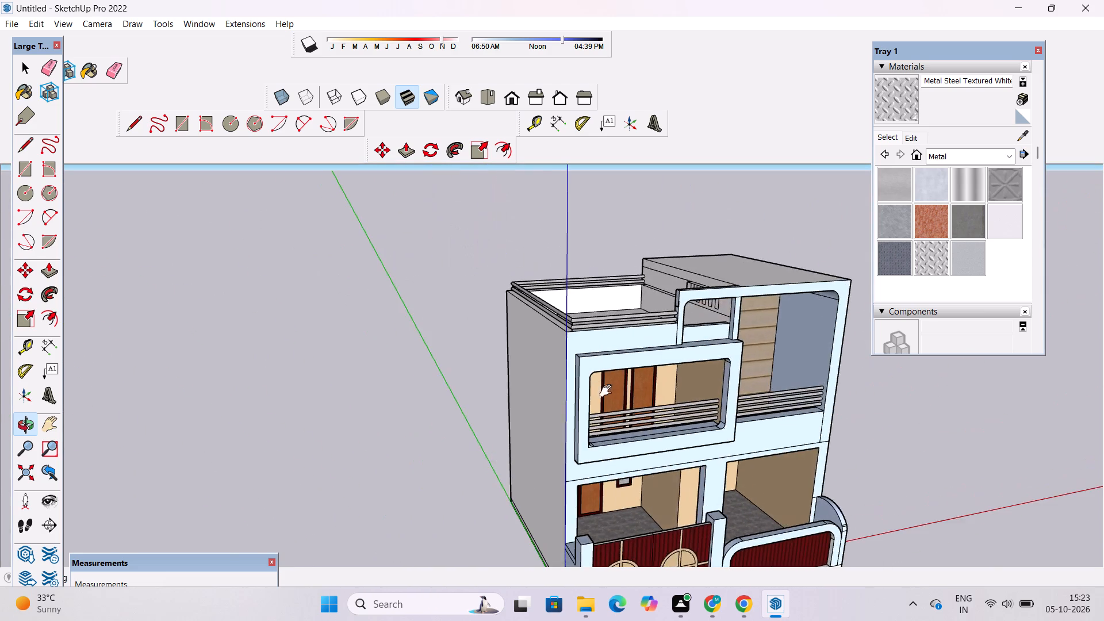
scroll(613, 401, up, 4)
drag(680, 395, 606, 377)
shift+drag(600, 389, 601, 378)
scroll(601, 370, down, 2)
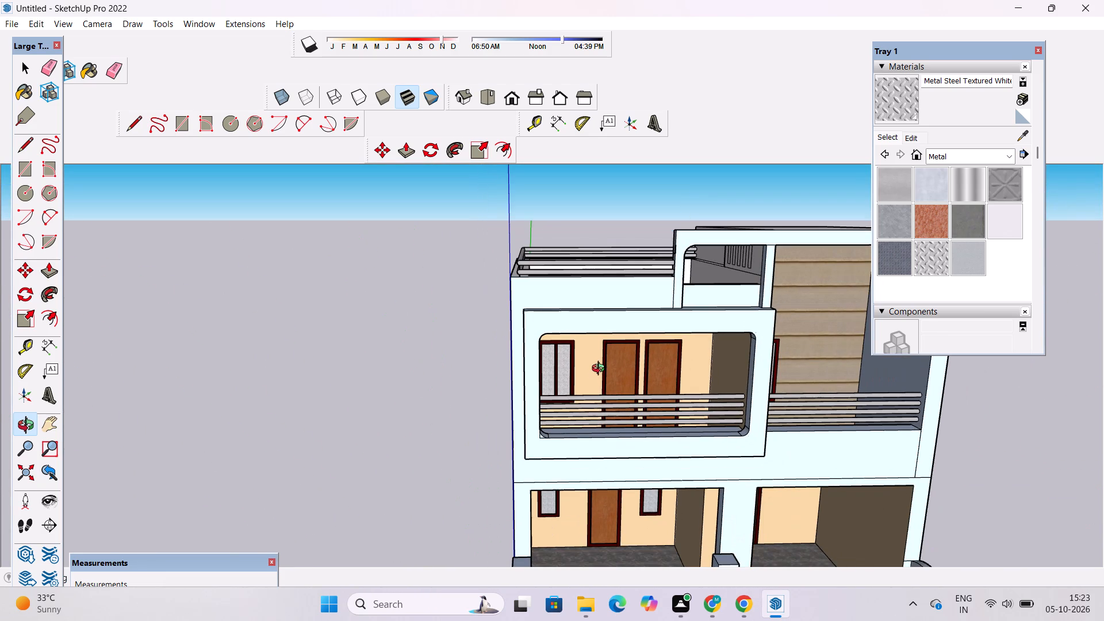
scroll(601, 370, down, 3)
scroll(601, 370, up, 2)
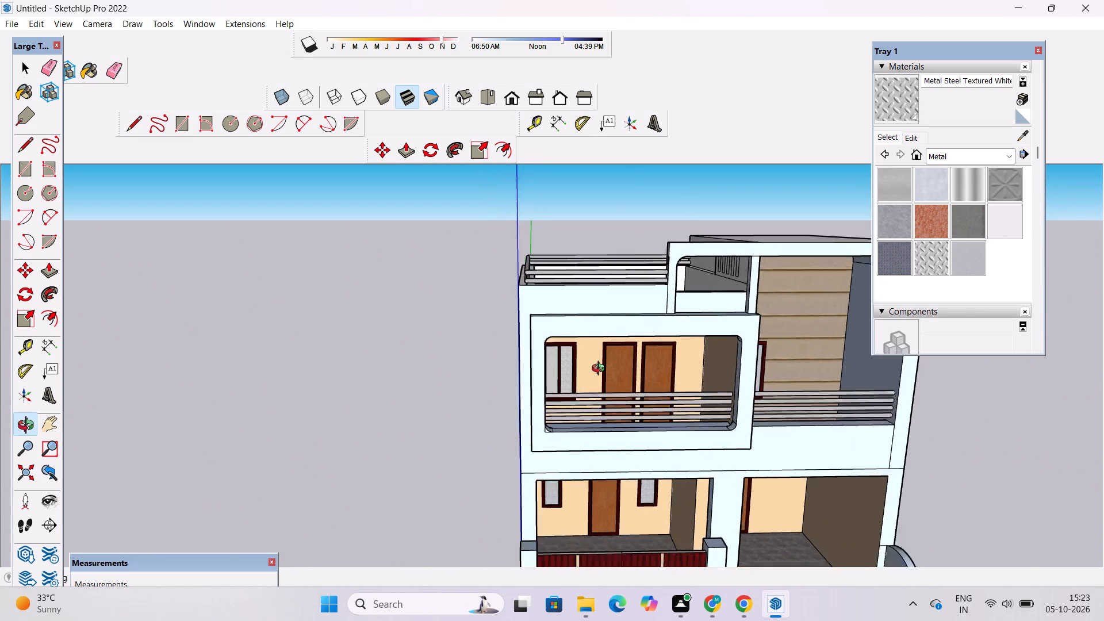
scroll(601, 370, up, 3)
scroll(601, 370, down, 5)
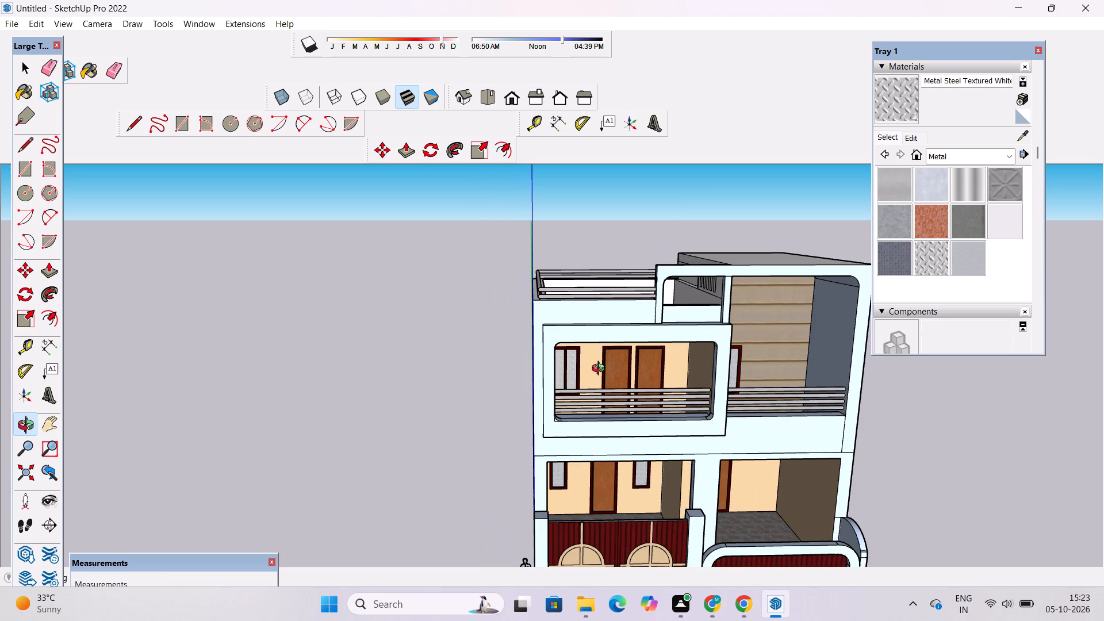
scroll(601, 370, down, 4)
shift+drag(639, 429, 593, 322)
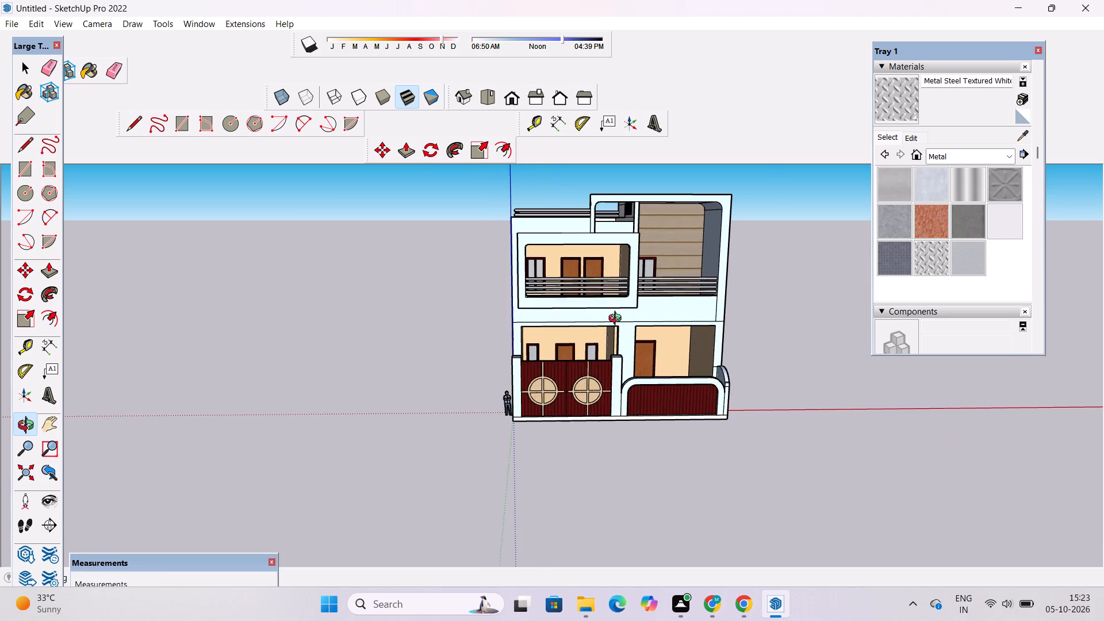
scroll(618, 320, up, 3)
shift+drag(618, 320, 630, 356)
scroll(630, 355, up, 3)
scroll(497, 377, down, 4)
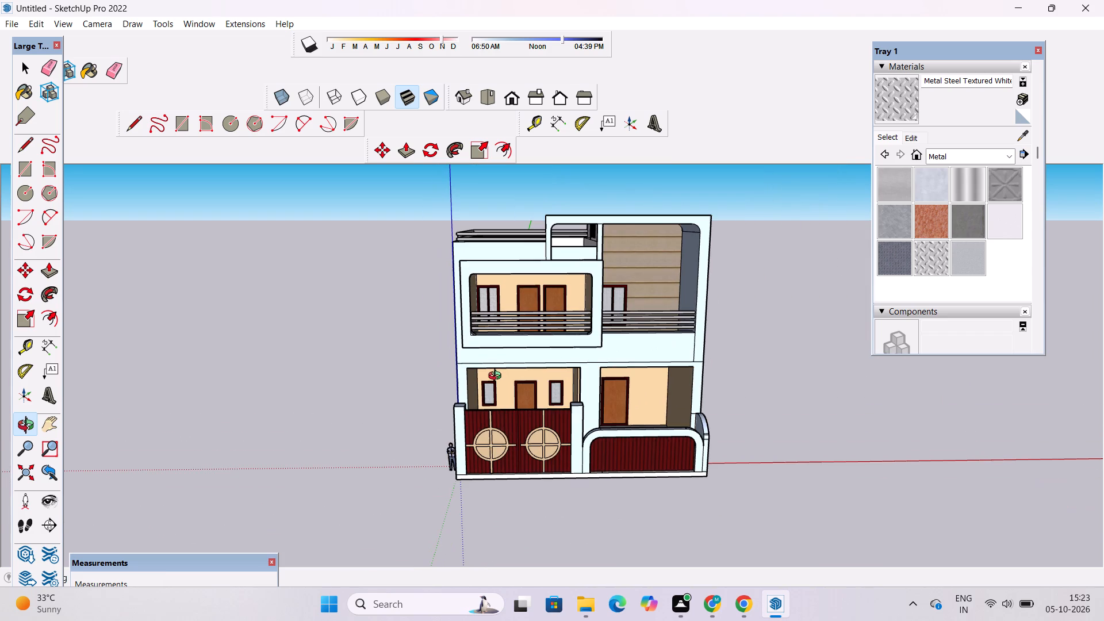
drag(499, 374, 481, 381)
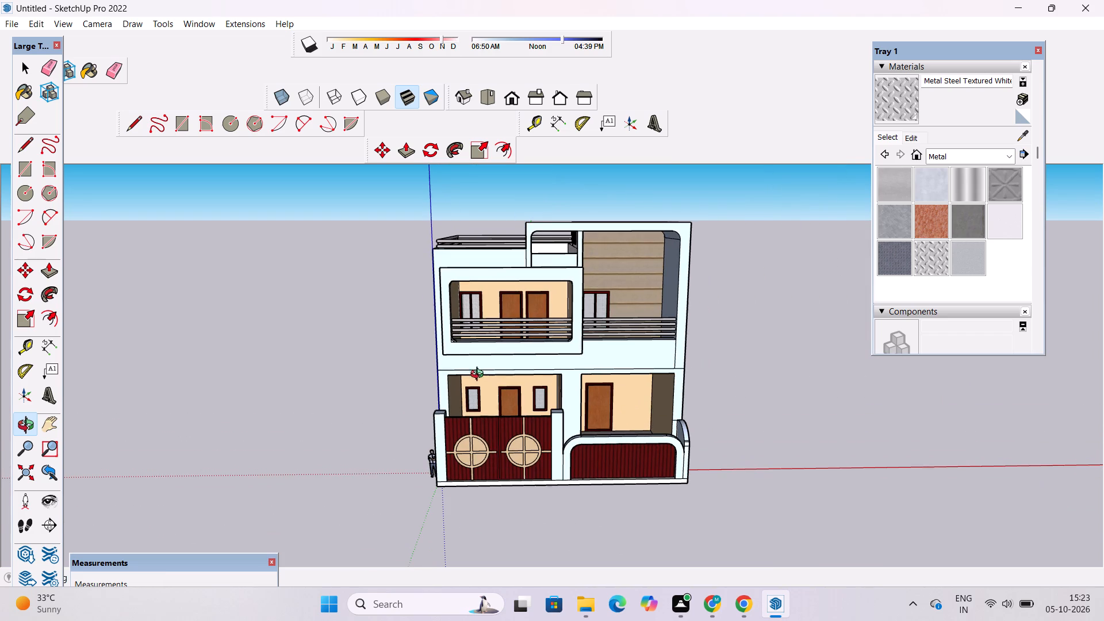
scroll(478, 370, down, 4)
drag(478, 368, 525, 390)
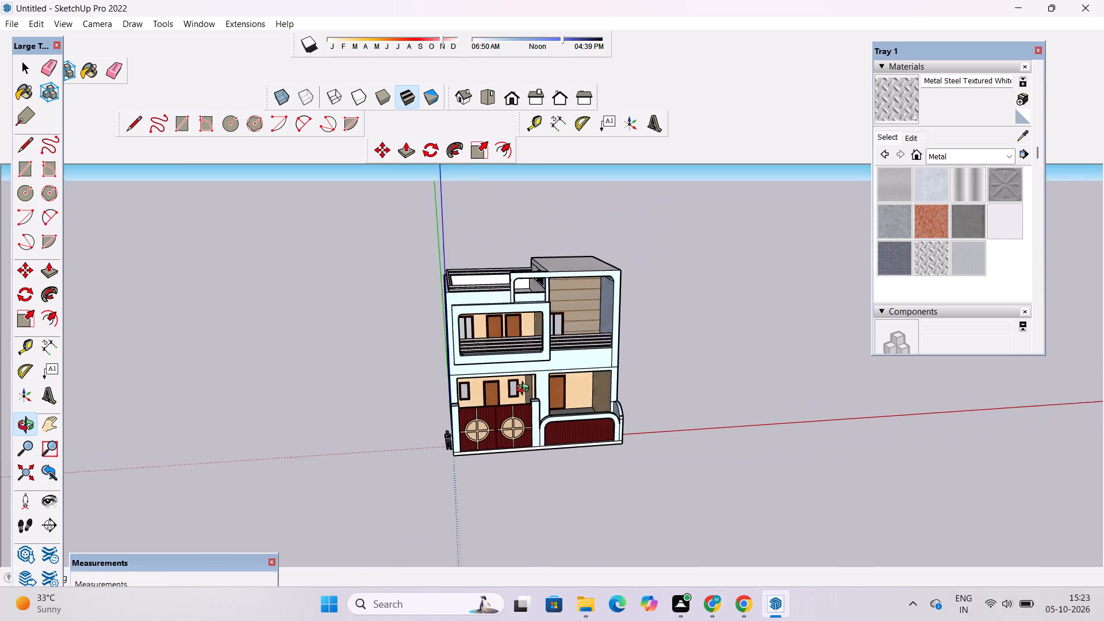
drag(525, 390, 542, 465)
drag(536, 449, 509, 370)
drag(554, 430, 539, 361)
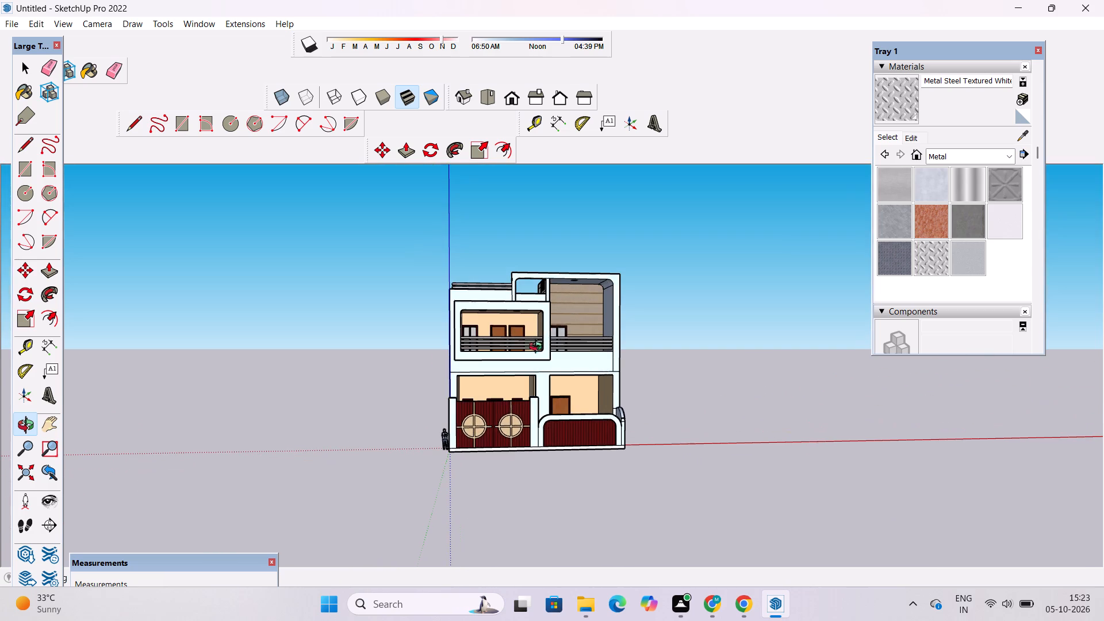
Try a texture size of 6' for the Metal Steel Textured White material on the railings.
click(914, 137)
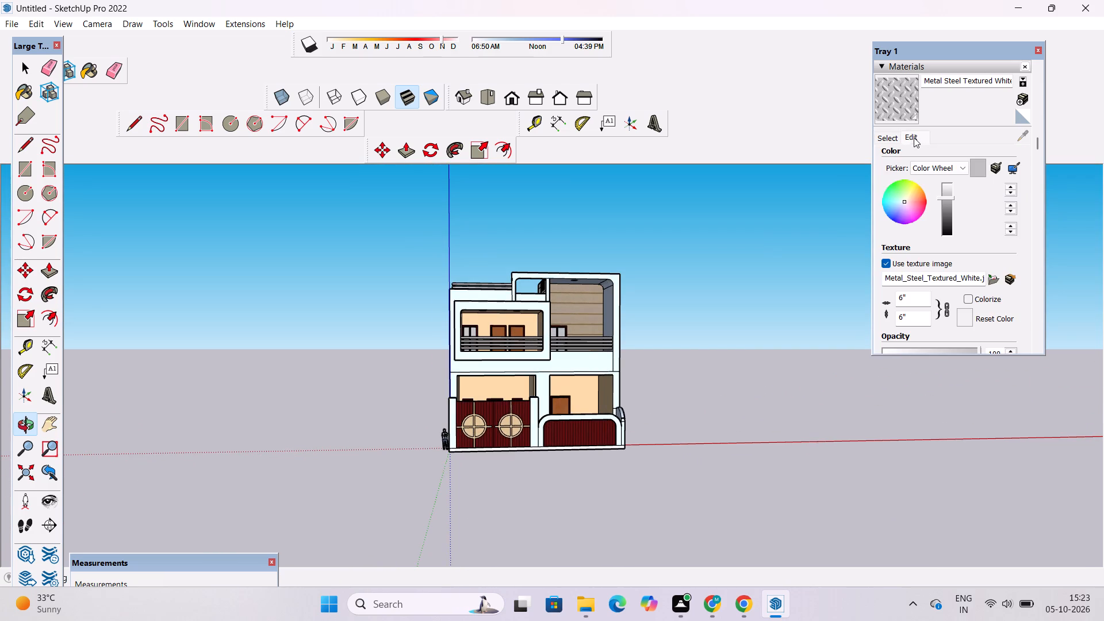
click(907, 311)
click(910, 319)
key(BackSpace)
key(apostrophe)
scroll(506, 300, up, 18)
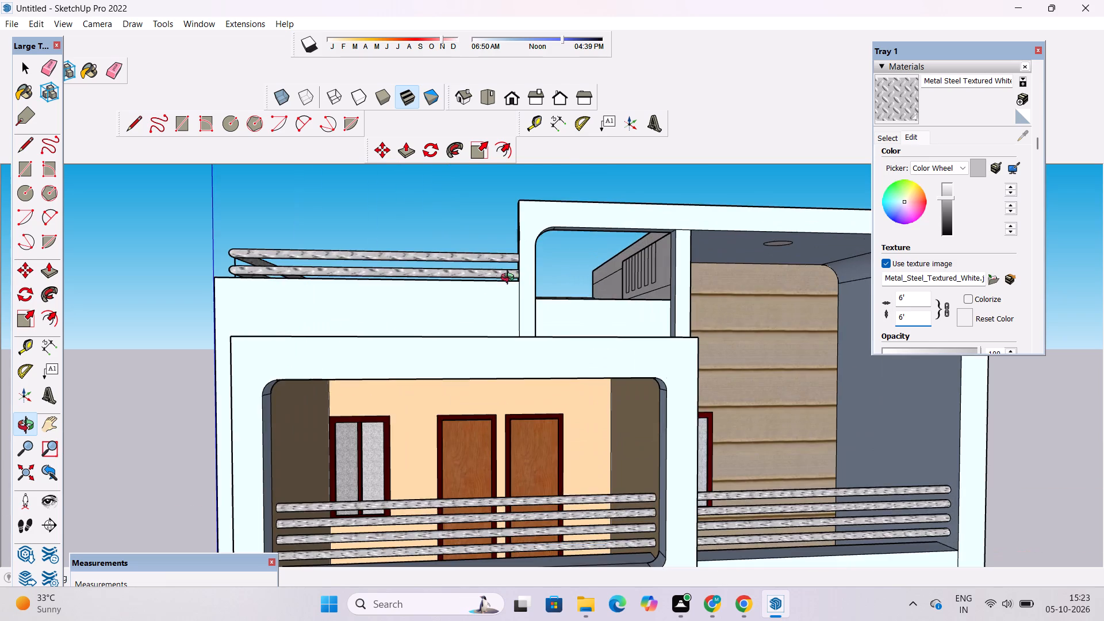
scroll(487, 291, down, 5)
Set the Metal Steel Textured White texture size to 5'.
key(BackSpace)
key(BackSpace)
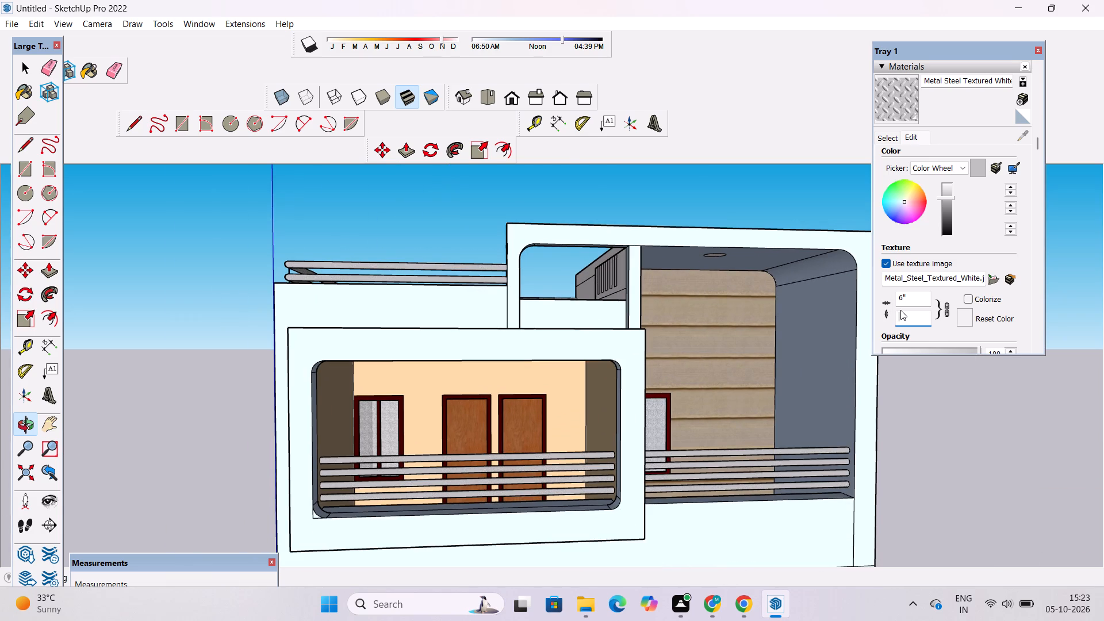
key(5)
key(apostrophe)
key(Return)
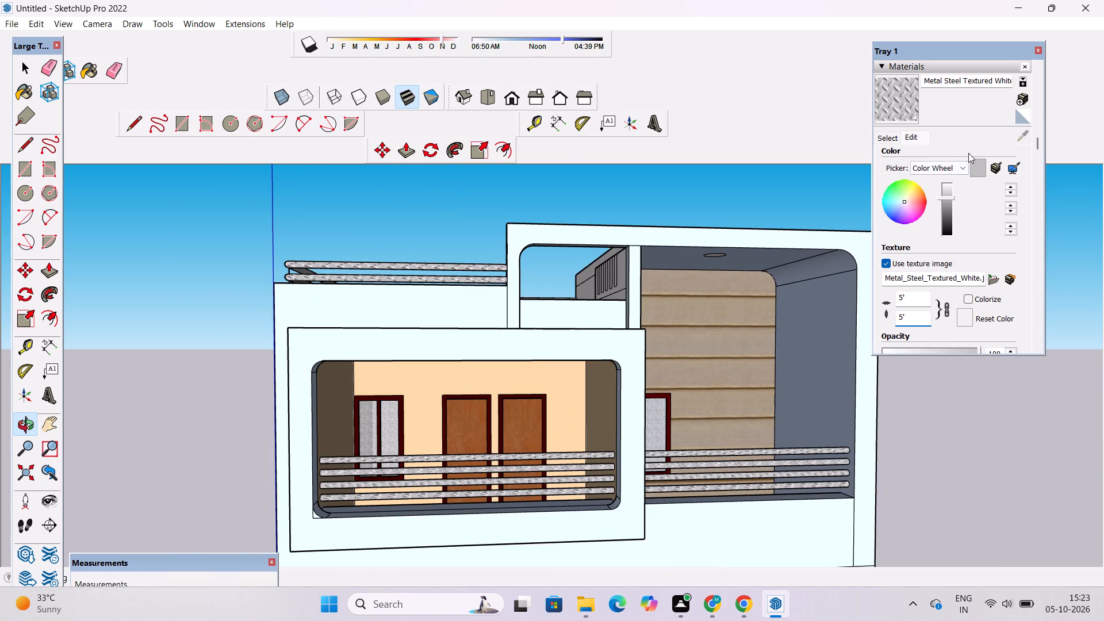
Darken the Metal Steel Textured White colour to a dark grey for the railings.
click(949, 203)
click(949, 209)
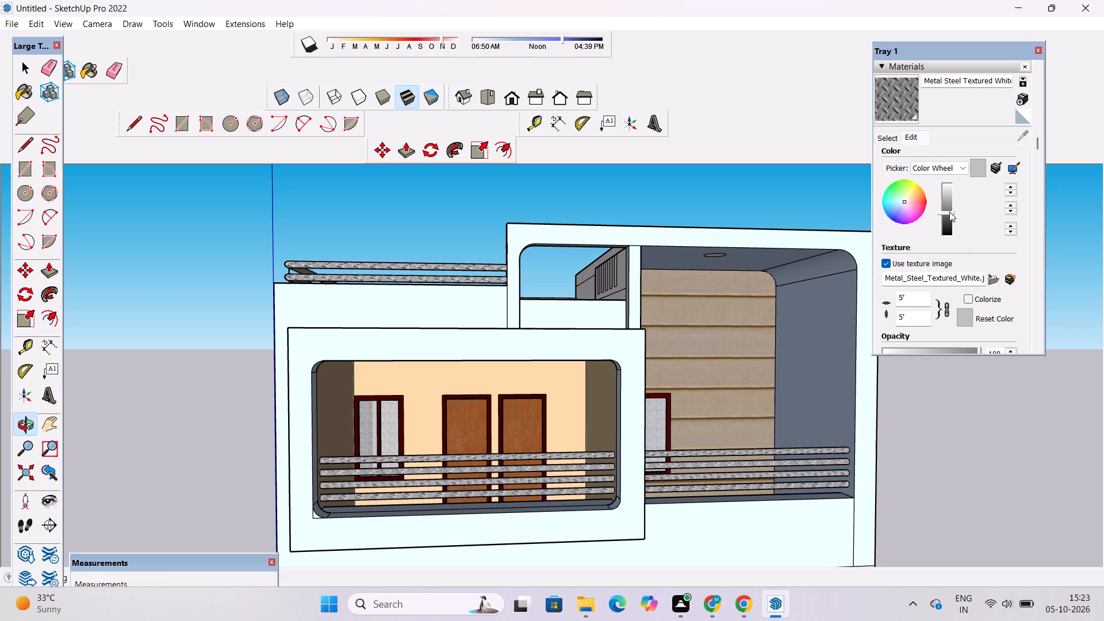
click(949, 212)
double_click(949, 217)
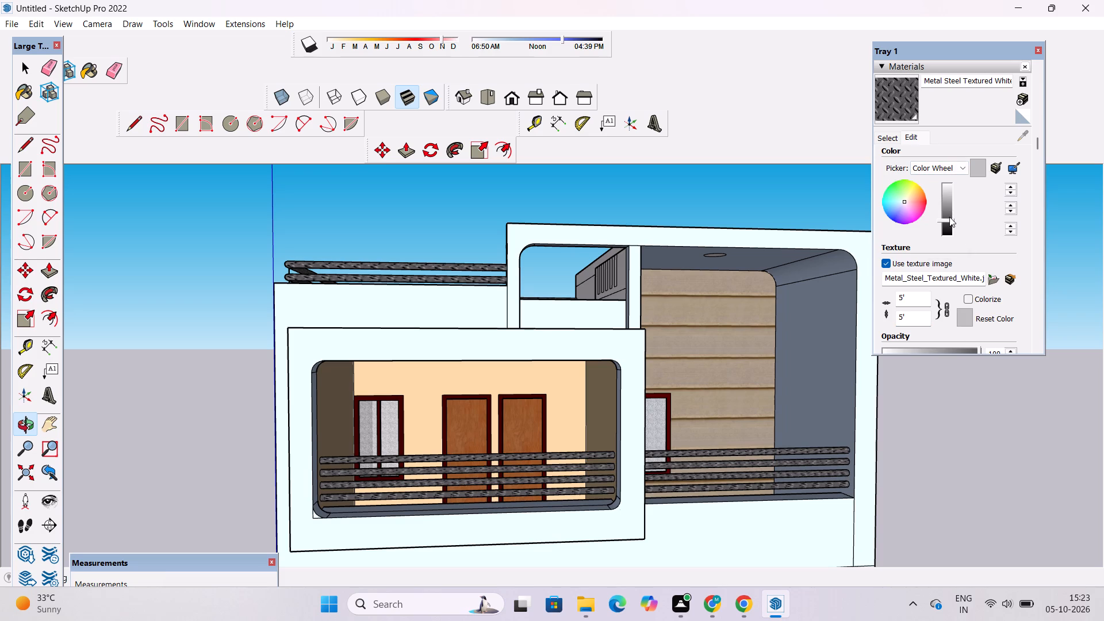
Set the Metal Steel Textured White texture size to 3'.
scroll(637, 478, up, 19)
scroll(507, 491, down, 3)
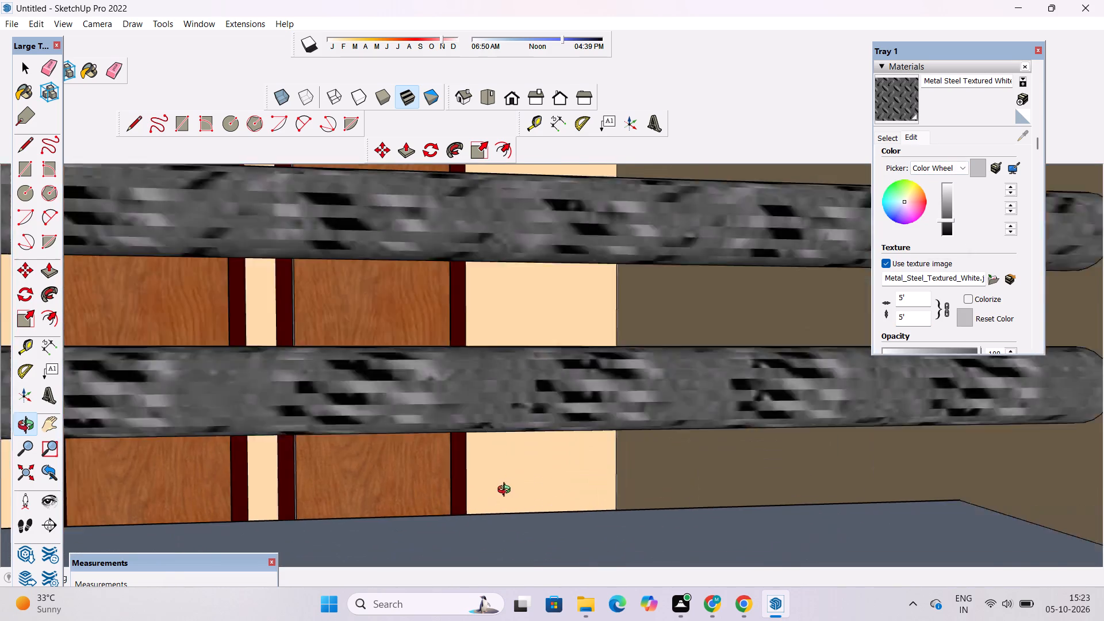
scroll(507, 491, down, 3)
click(917, 320)
key(BackSpace)
key(BackSpace)
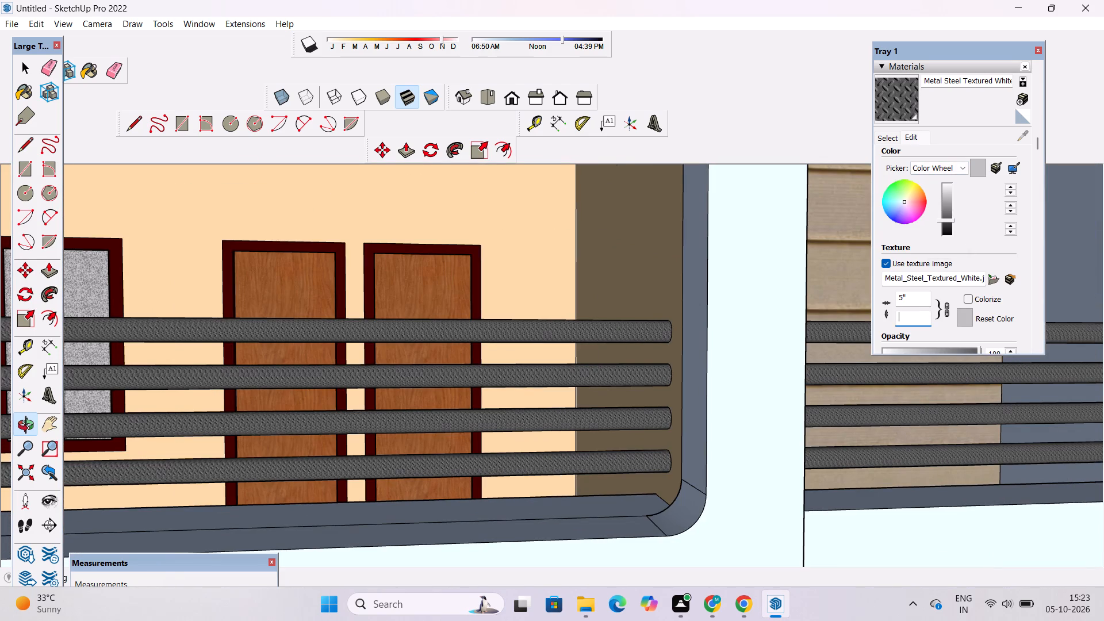
text(3')
key(Return)
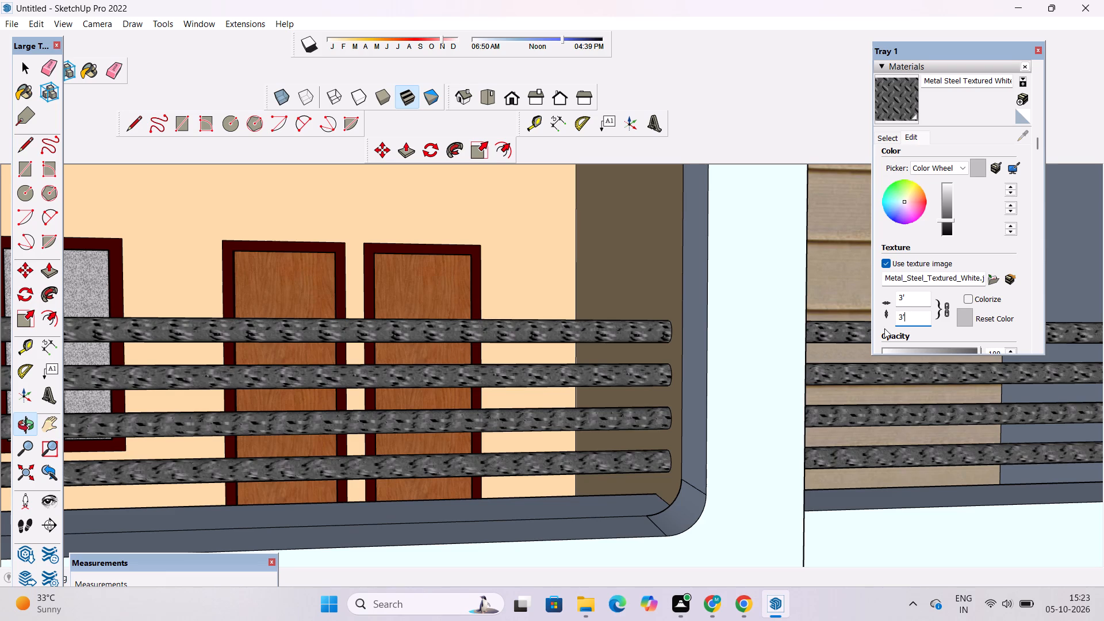
Examine the retextured balcony and roof-terrace railings from the front, side and at a distance.
scroll(826, 331, down, 16)
drag(720, 350, 620, 371)
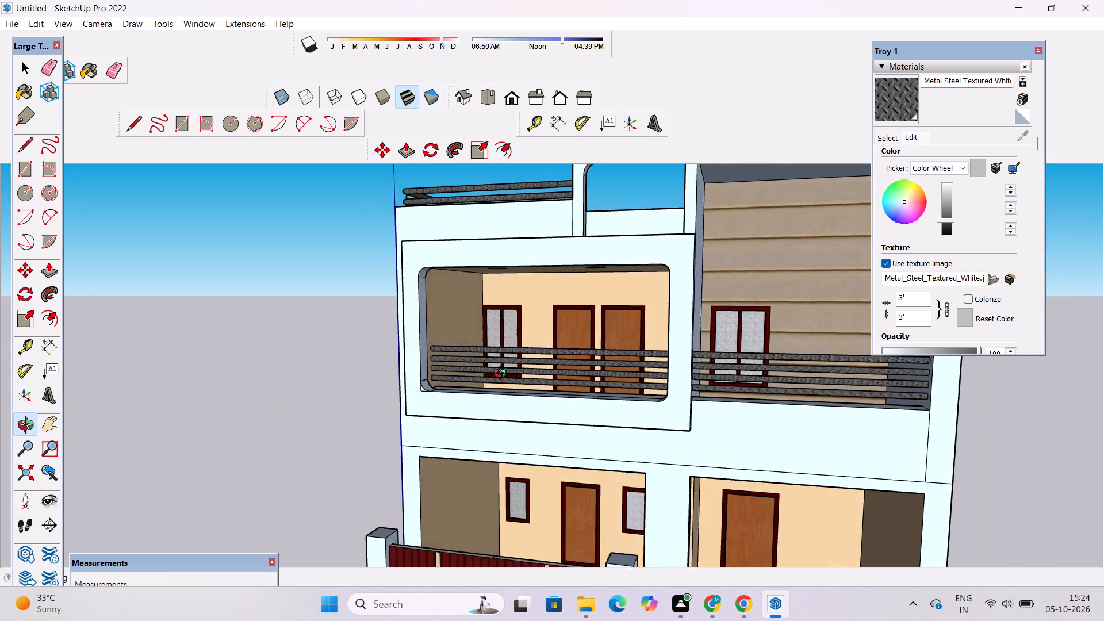
scroll(489, 400, down, 6)
drag(490, 404, 745, 453)
scroll(559, 378, up, 5)
drag(490, 389, 611, 412)
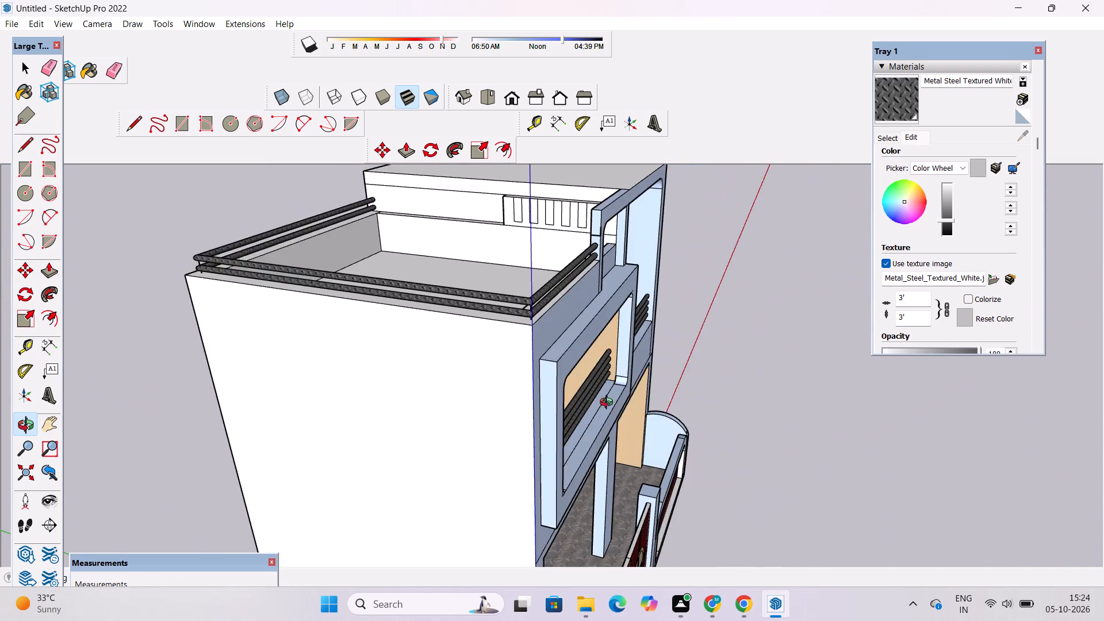
scroll(548, 311, down, 7)
drag(694, 402, 440, 350)
scroll(731, 339, up, 4)
drag(742, 365, 610, 351)
scroll(605, 337, down, 2)
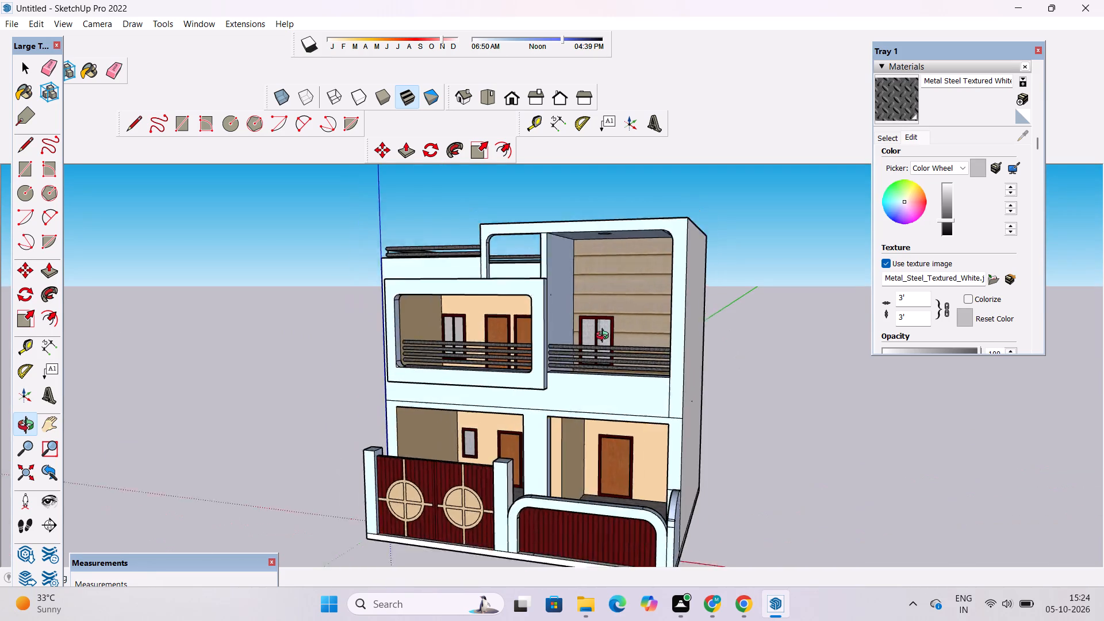
scroll(605, 337, down, 3)
drag(609, 358, 621, 386)
Paint the house's outer side wall next to the framed balcony with 0008_LavenderBlush from the Colors-Named materials.
click(891, 137)
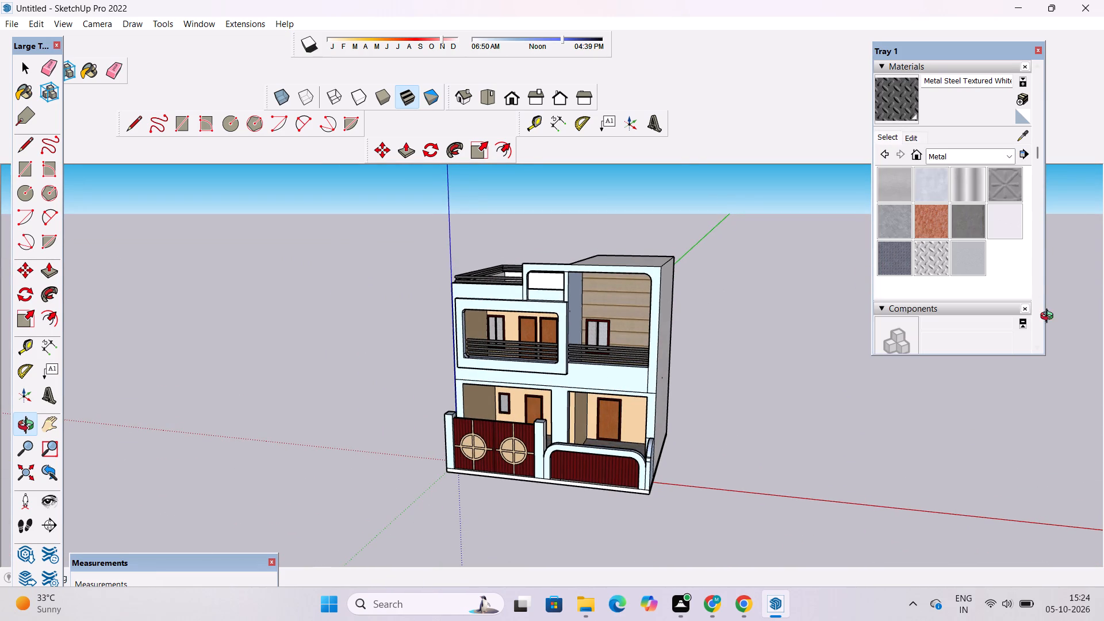
click(963, 151)
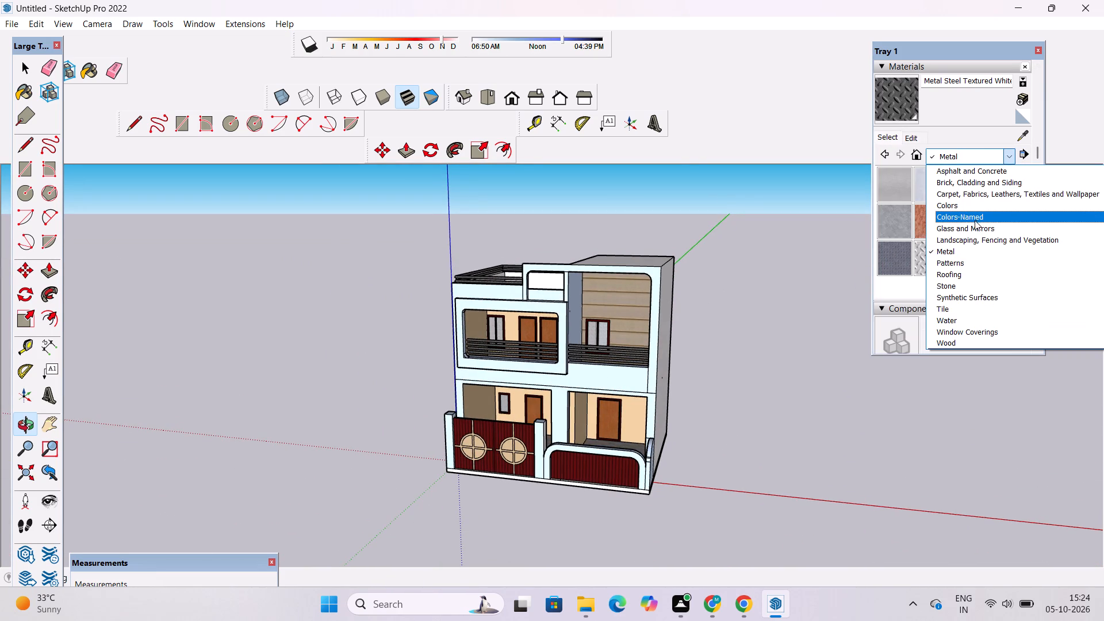
click(973, 218)
click(926, 262)
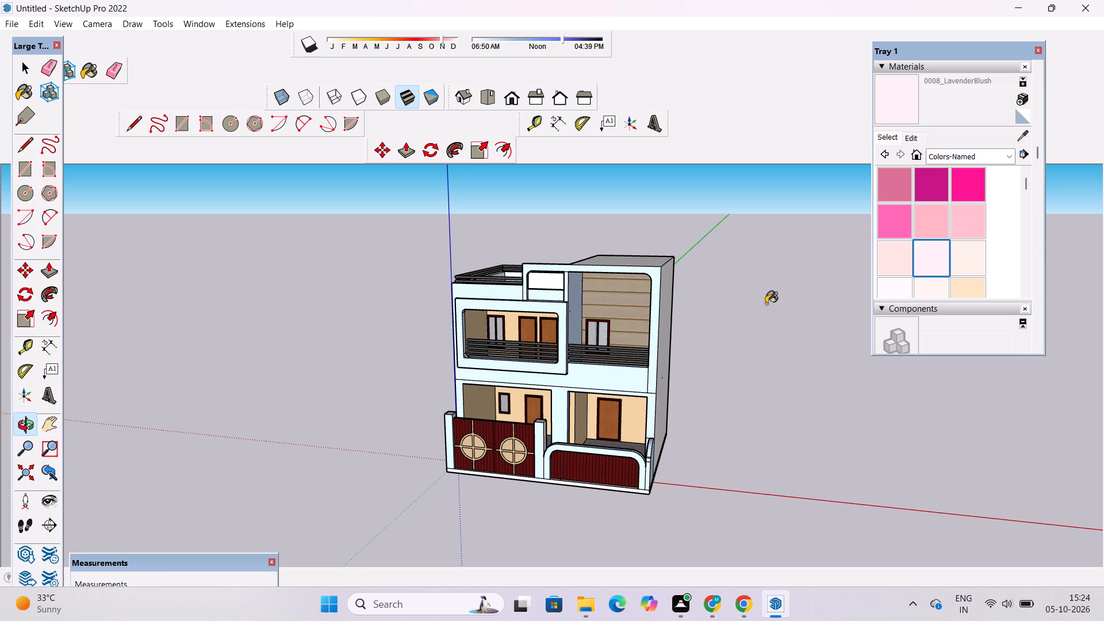
scroll(429, 356, down, 5)
scroll(315, 347, up, 20)
scroll(315, 347, up, 3)
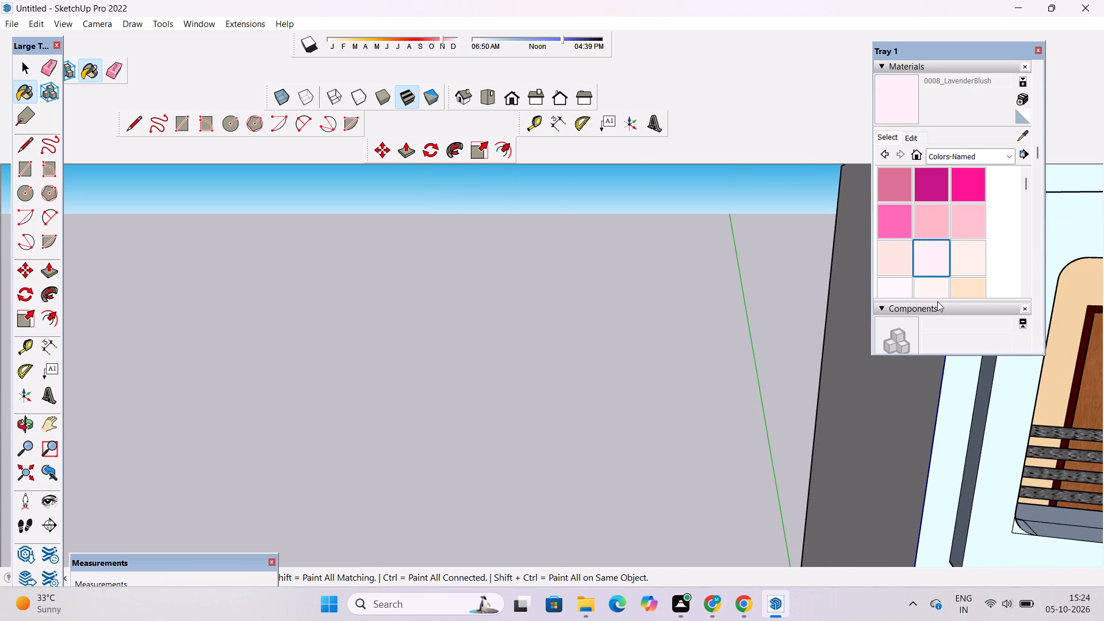
click(891, 425)
scroll(473, 397, down, 17)
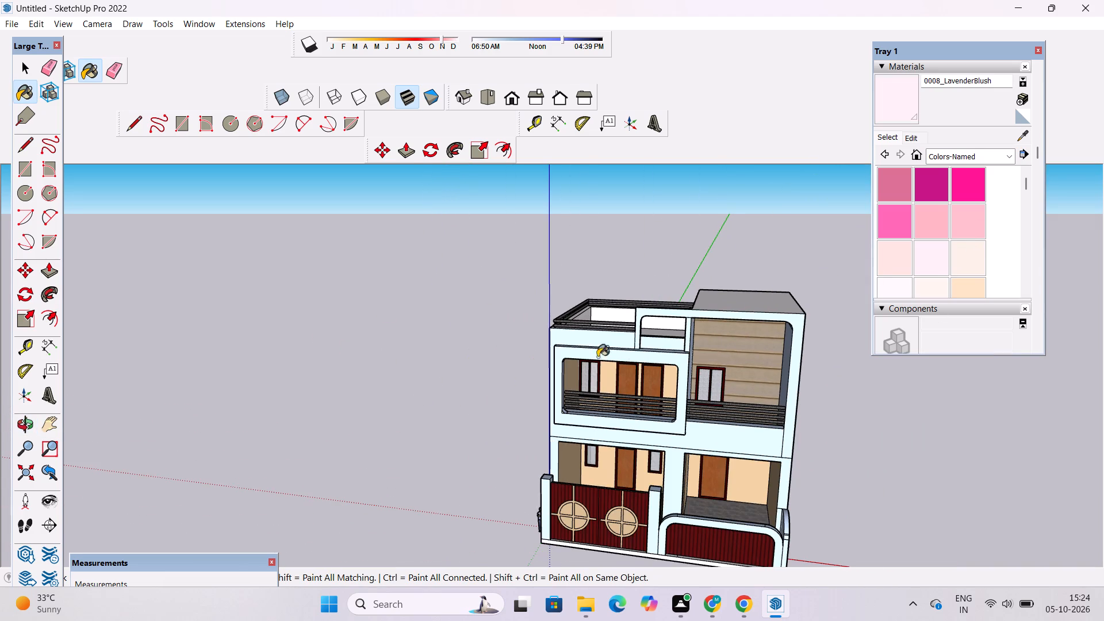
scroll(608, 307, up, 14)
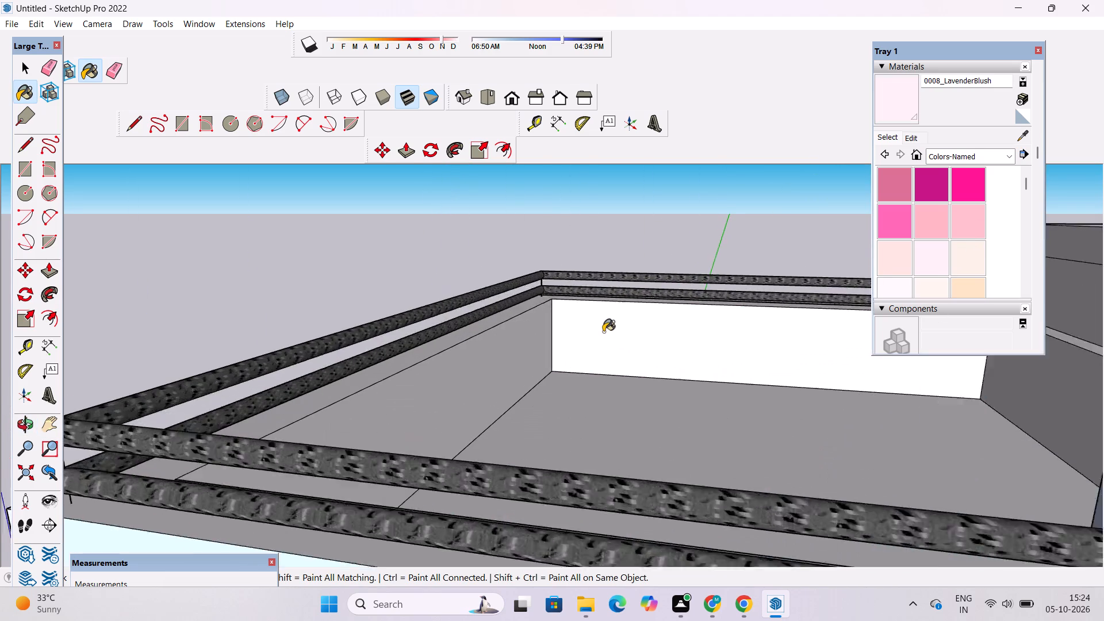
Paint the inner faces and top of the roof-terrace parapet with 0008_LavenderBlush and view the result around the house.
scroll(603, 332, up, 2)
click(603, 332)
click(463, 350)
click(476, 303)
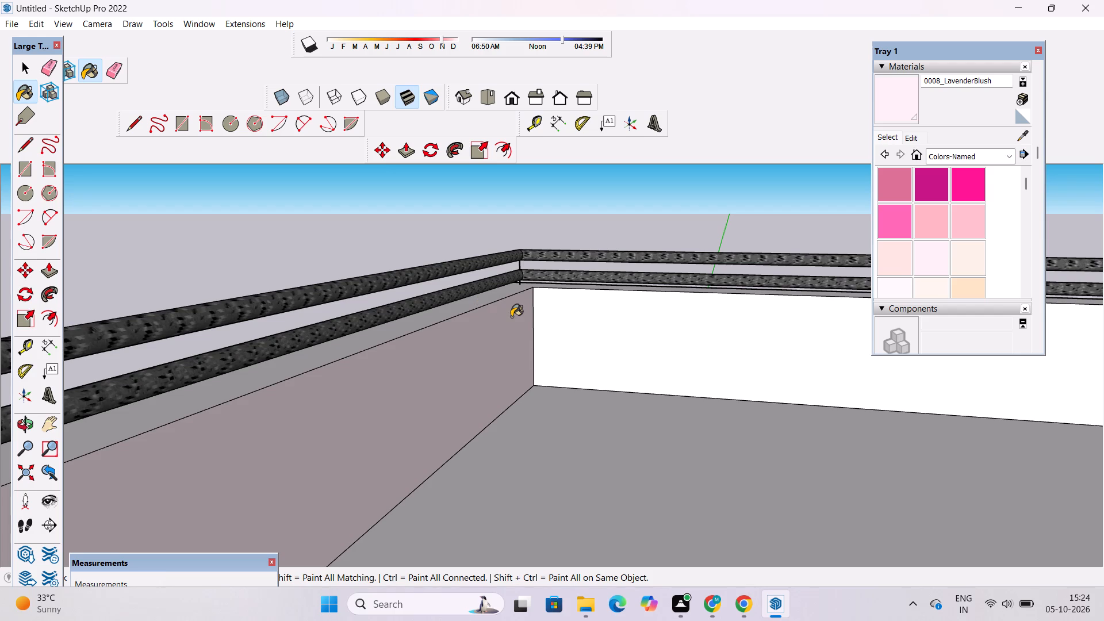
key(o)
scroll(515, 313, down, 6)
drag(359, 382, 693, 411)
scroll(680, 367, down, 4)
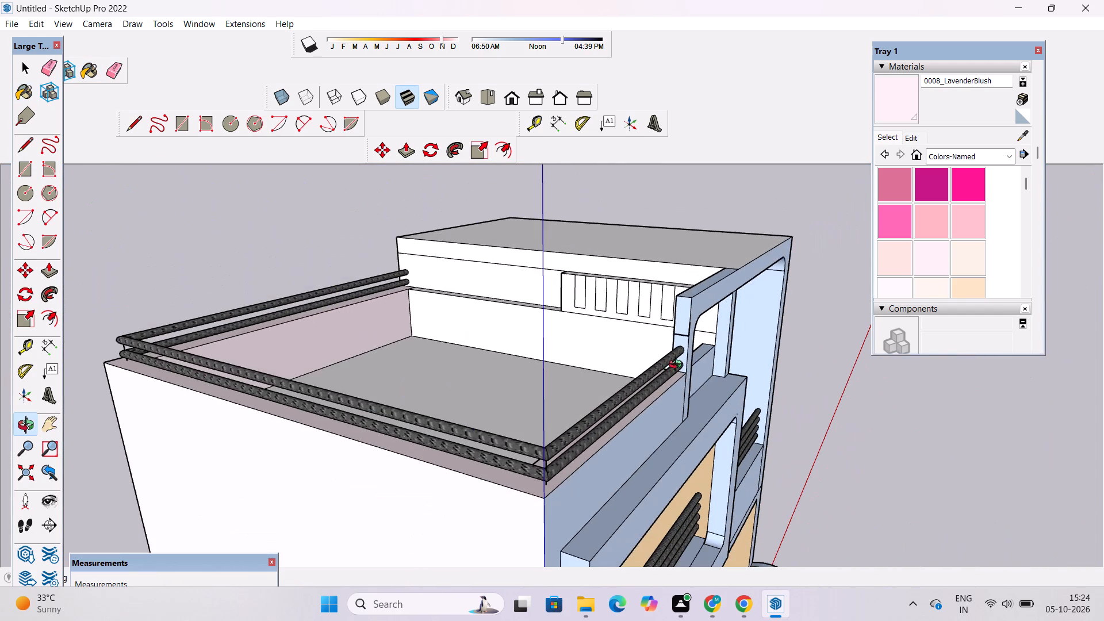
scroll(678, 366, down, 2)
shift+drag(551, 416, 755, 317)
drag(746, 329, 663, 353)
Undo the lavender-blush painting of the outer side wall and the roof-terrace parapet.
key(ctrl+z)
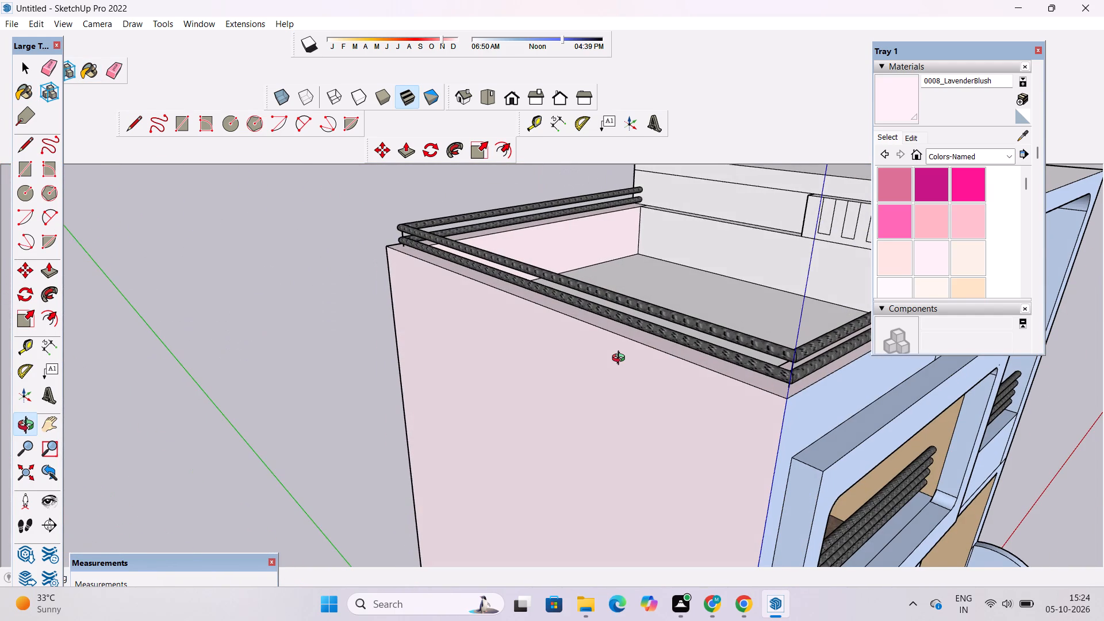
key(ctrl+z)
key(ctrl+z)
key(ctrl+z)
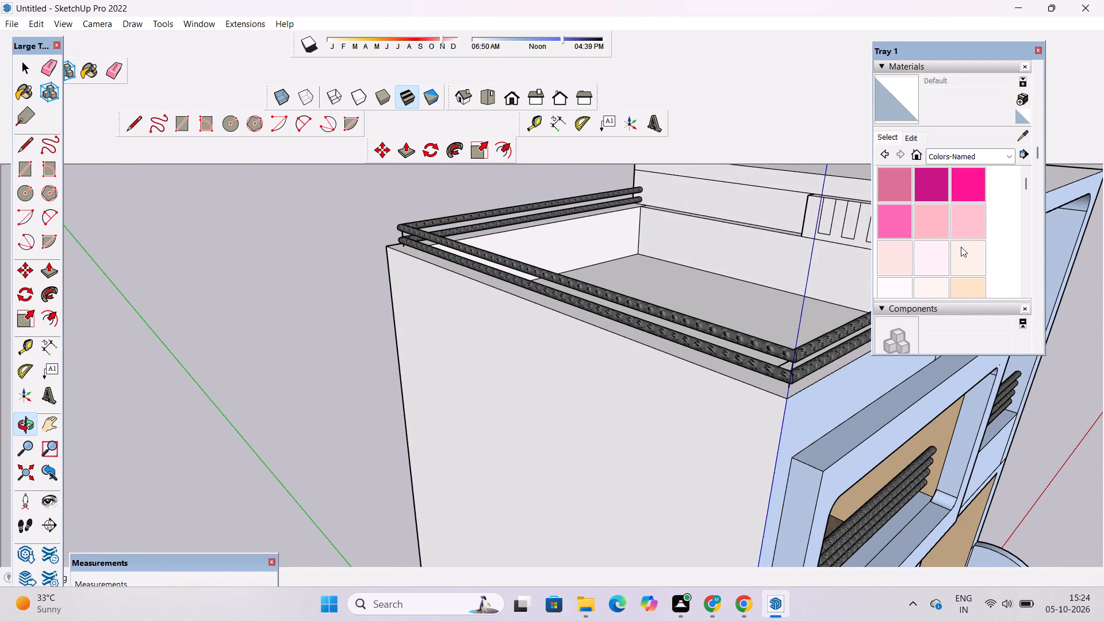
Paint the outer side wall, the roof terrace's inner walls and the parapet top with 0009_Linen from Colors-Named.
click(964, 255)
click(704, 404)
scroll(741, 248, up, 4)
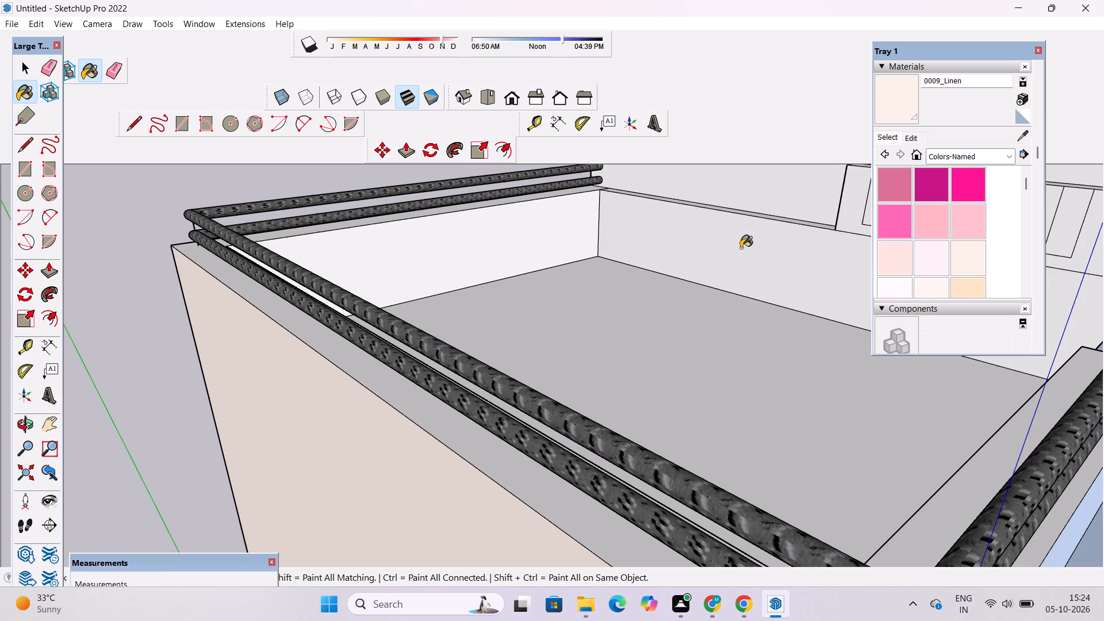
click(741, 248)
click(543, 223)
click(468, 451)
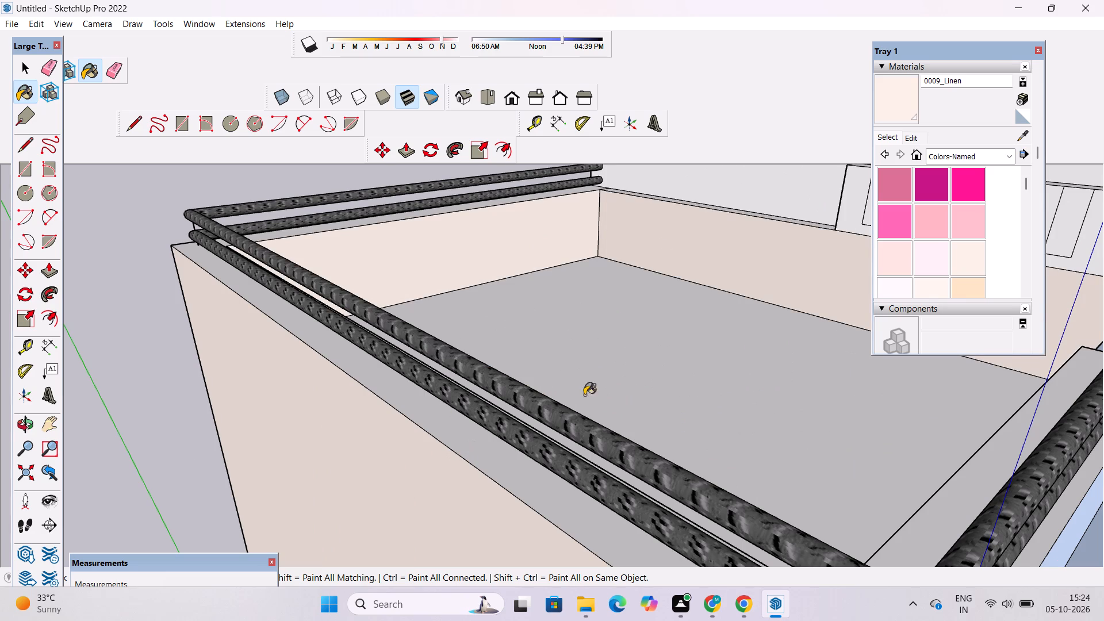
Paint the upper room's terrace-facing wall, its roof edge and its roof top with 0009_Linen.
scroll(555, 347, down, 5)
scroll(724, 231, up, 1)
click(720, 244)
click(744, 217)
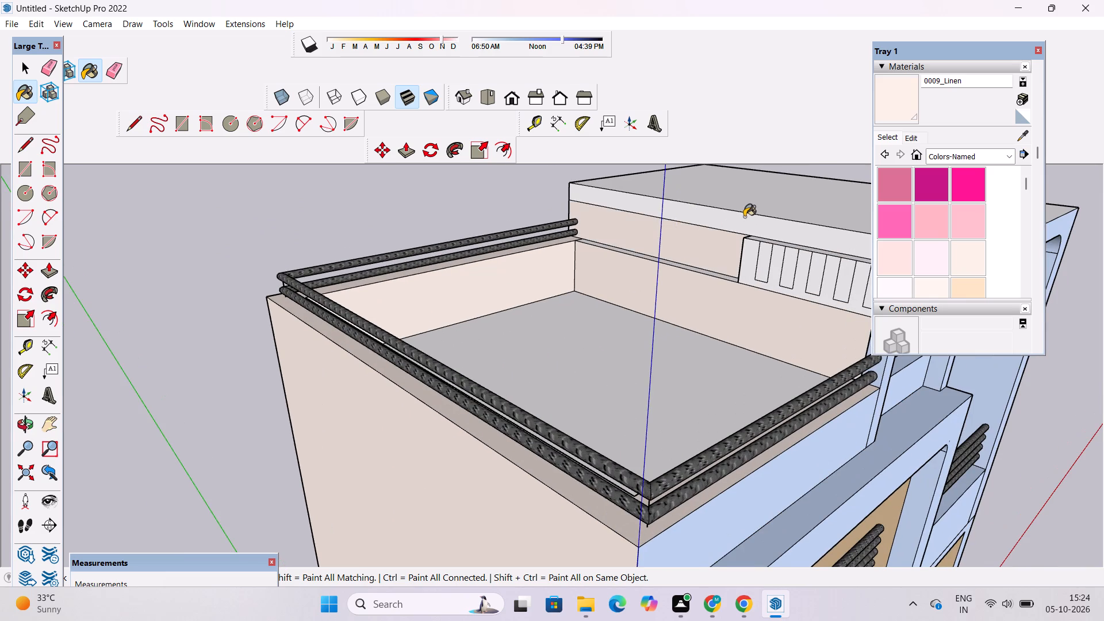
click(770, 203)
click(752, 258)
Paint the remaining inner face of the roof-terrace parapet with 0009_Linen.
key(o)
drag(838, 374, 487, 354)
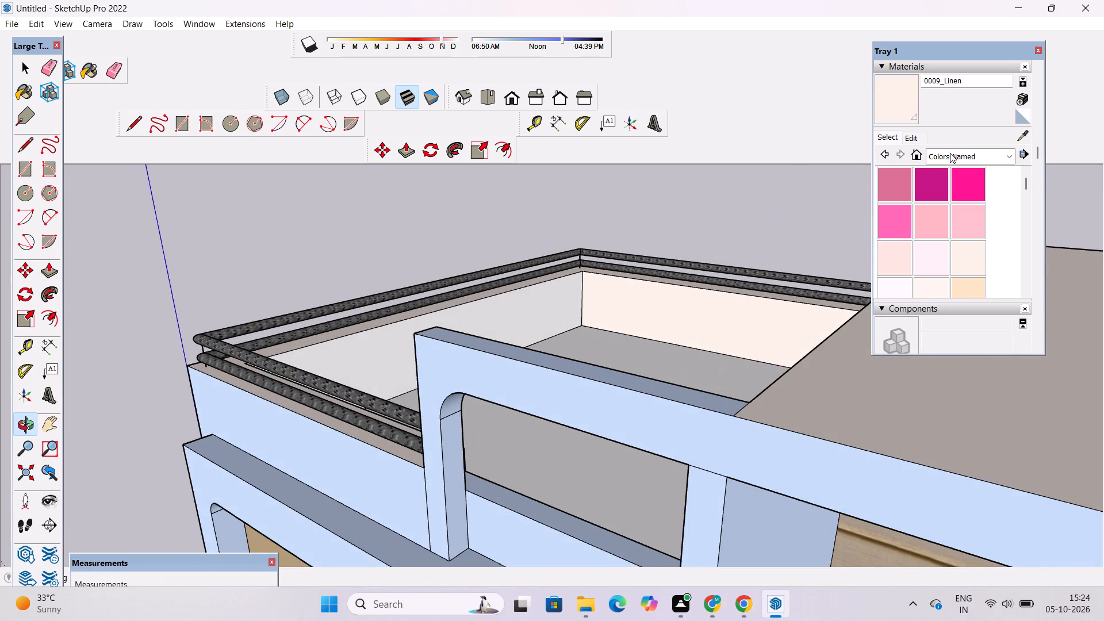
drag(898, 103, 861, 120)
click(888, 102)
click(548, 303)
Paint the house's opposite outer side wall, beside the taller block, with 0009_Linen.
key(o)
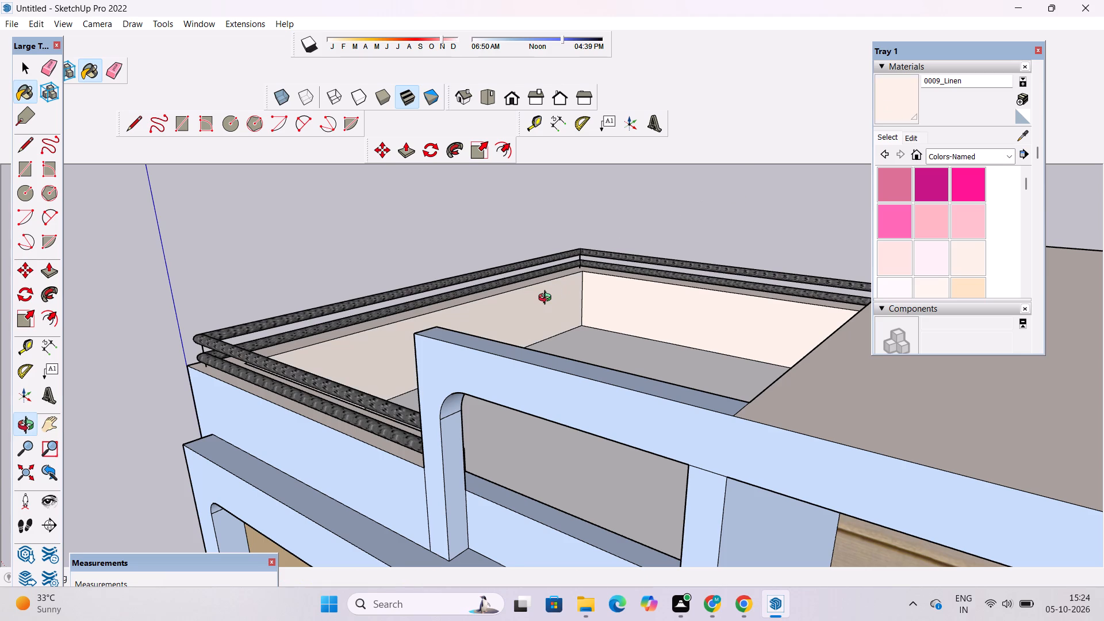
scroll(547, 299, down, 10)
drag(535, 321, 670, 310)
scroll(669, 301, down, 8)
drag(887, 379, 686, 386)
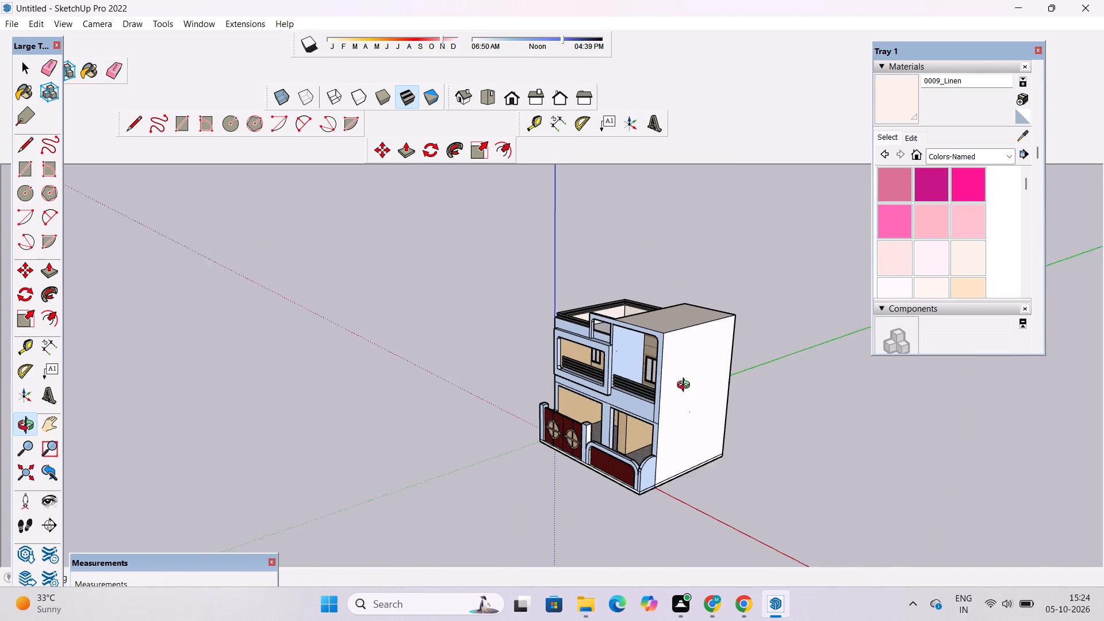
drag(686, 386, 685, 386)
click(892, 103)
click(701, 373)
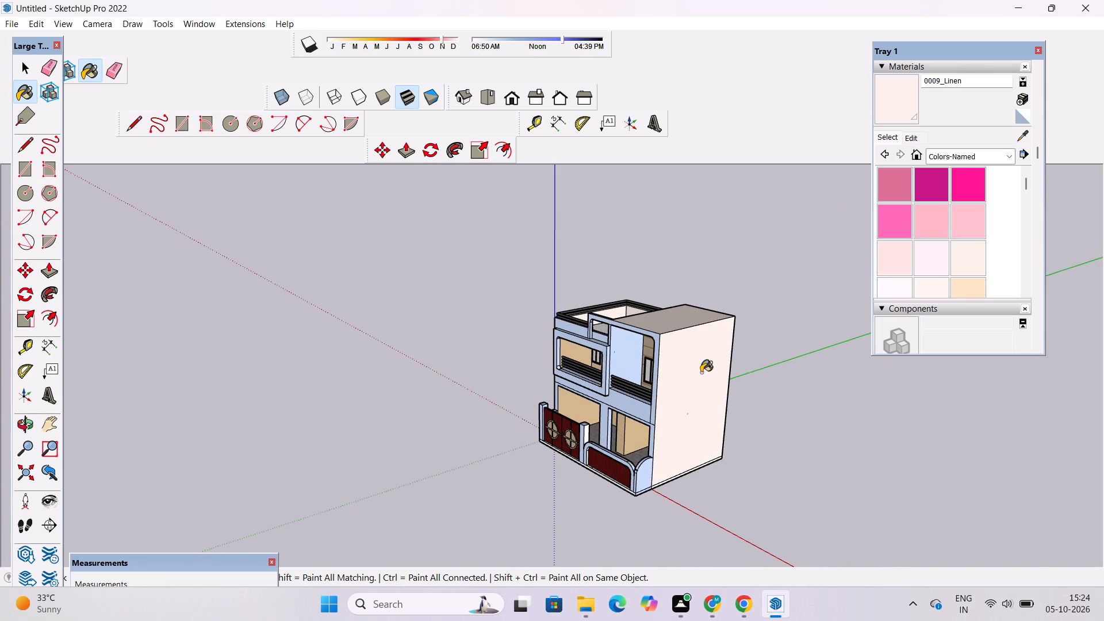
Erase the leftover edge lines dividing the house's rear wall so it becomes one plain face above the base.
key(o)
drag(846, 397, 434, 383)
click(888, 109)
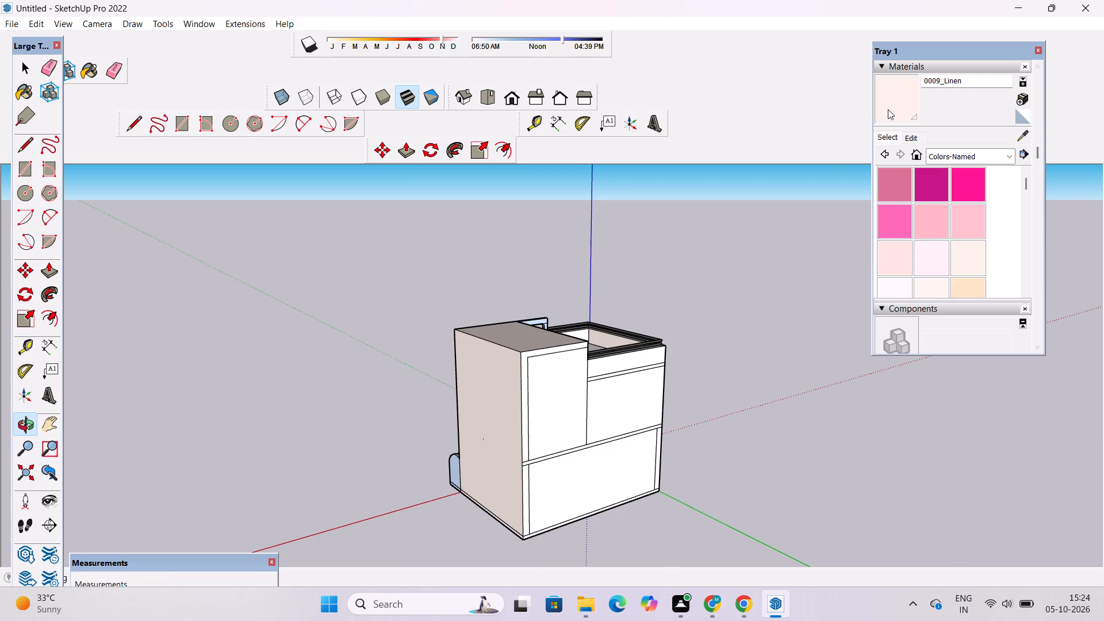
key(e)
drag(532, 358, 531, 361)
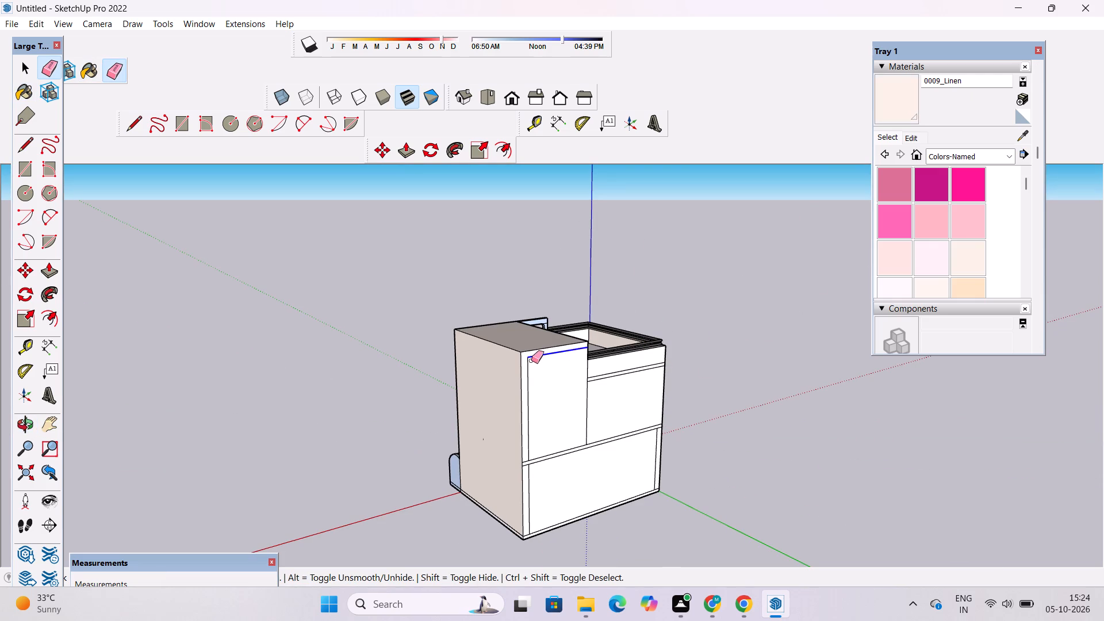
drag(531, 361, 532, 462)
click(527, 449)
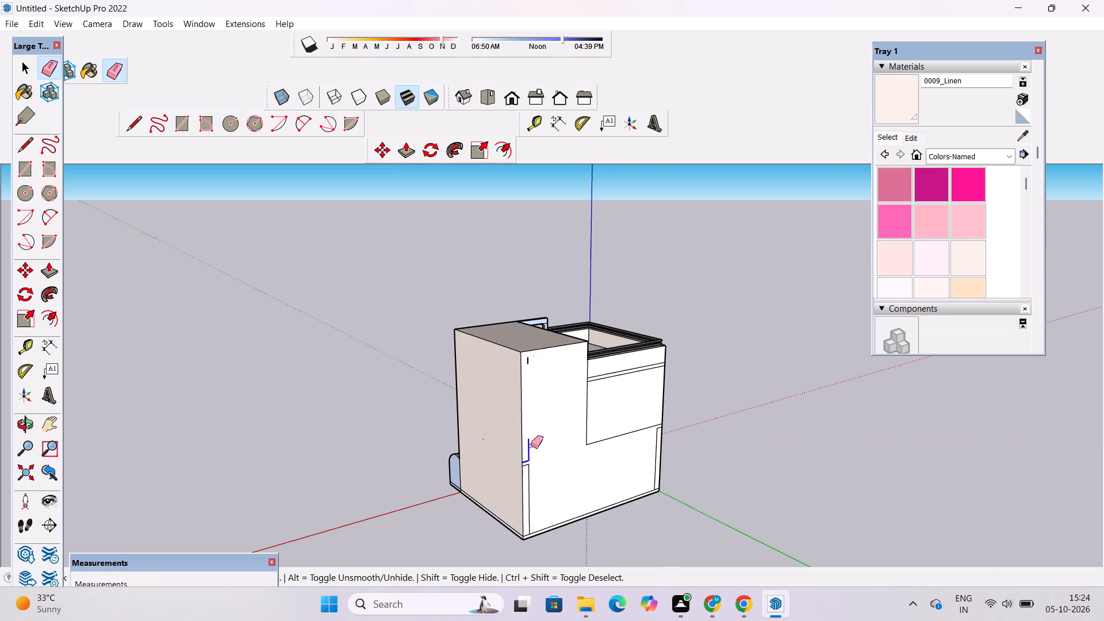
click(529, 359)
drag(628, 366, 573, 394)
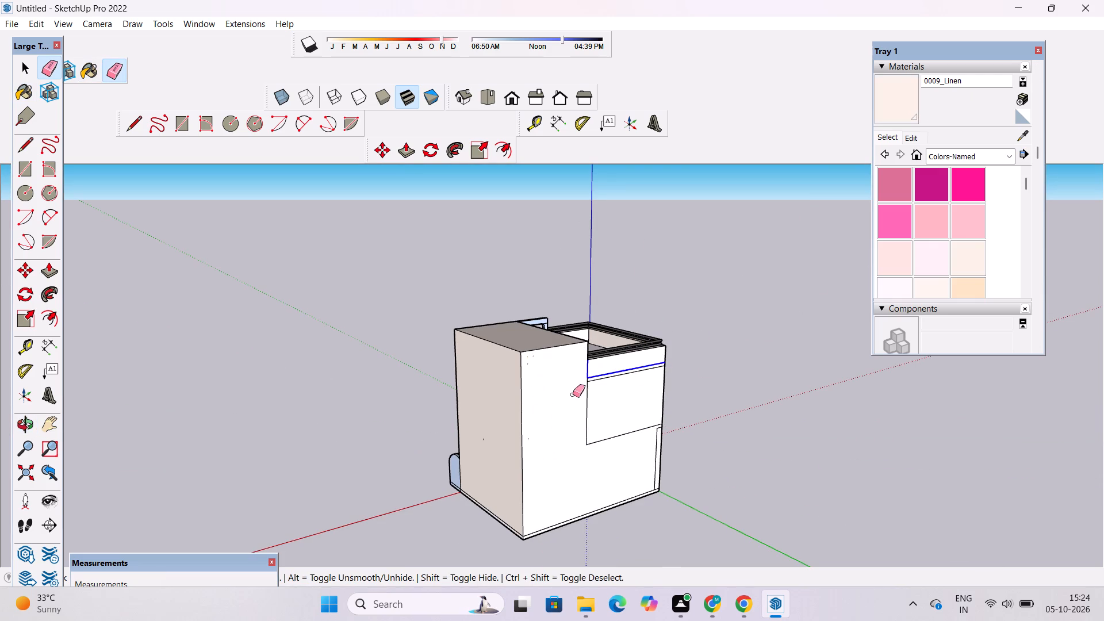
drag(573, 394, 619, 372)
drag(619, 369, 698, 420)
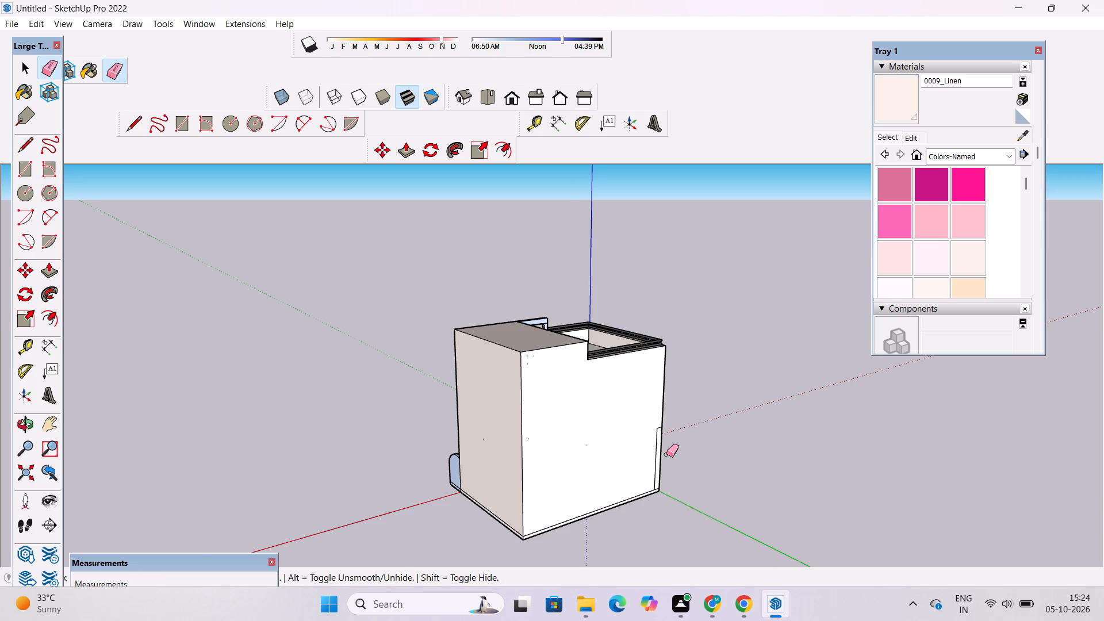
scroll(666, 454, up, 6)
drag(656, 406, 646, 448)
scroll(741, 363, down, 6)
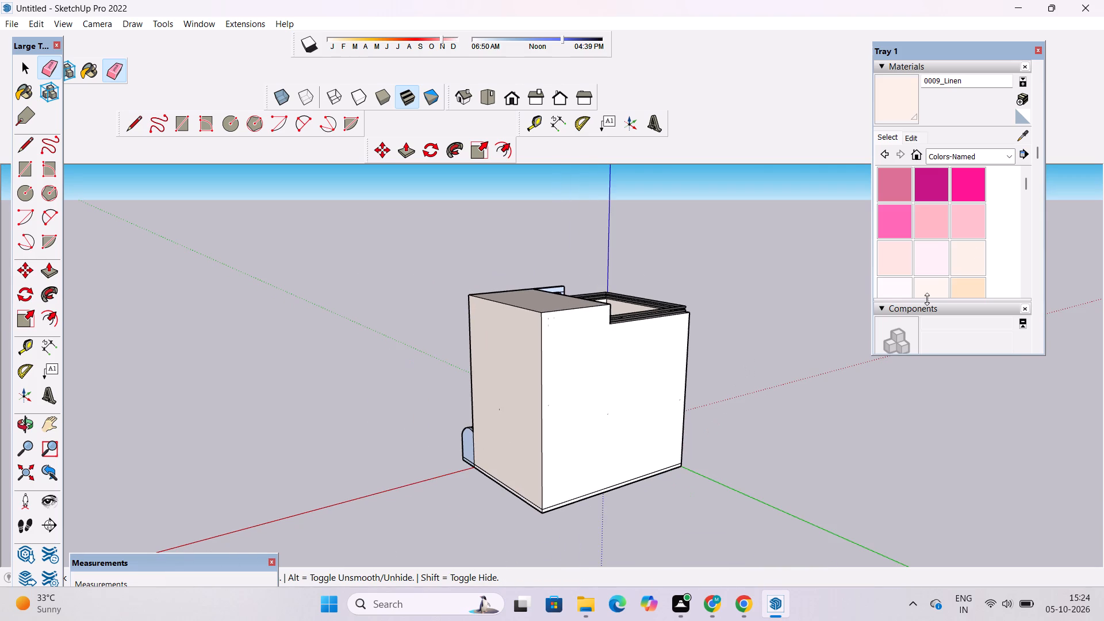
Paint the rear wall and the base strips around its lower corner with 0009_Linen.
click(903, 95)
click(660, 348)
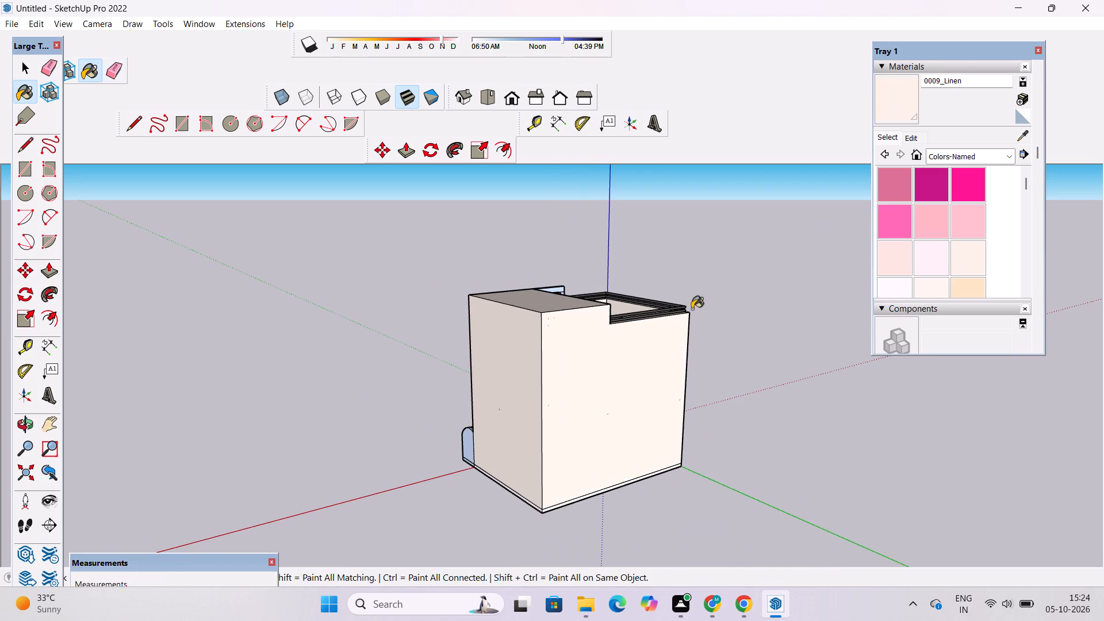
scroll(692, 307, down, 4)
scroll(662, 466, up, 20)
scroll(662, 466, up, 2)
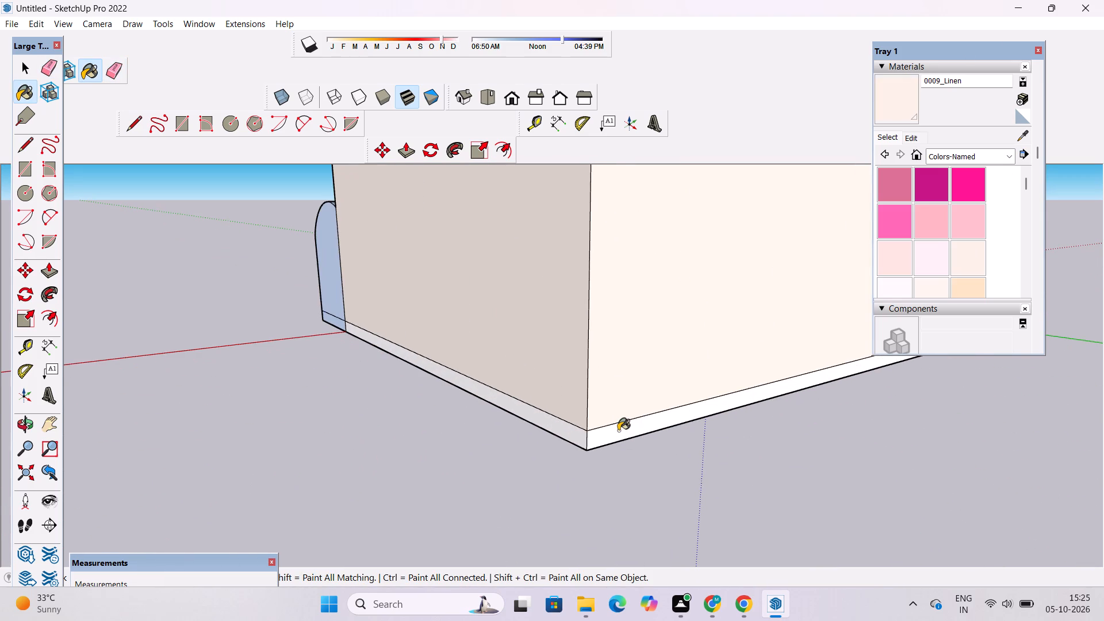
click(618, 431)
click(580, 436)
Examine the house's side, front gate, boundary wall and base strip from several angles.
key(o)
scroll(579, 389, down, 6)
drag(389, 451, 604, 451)
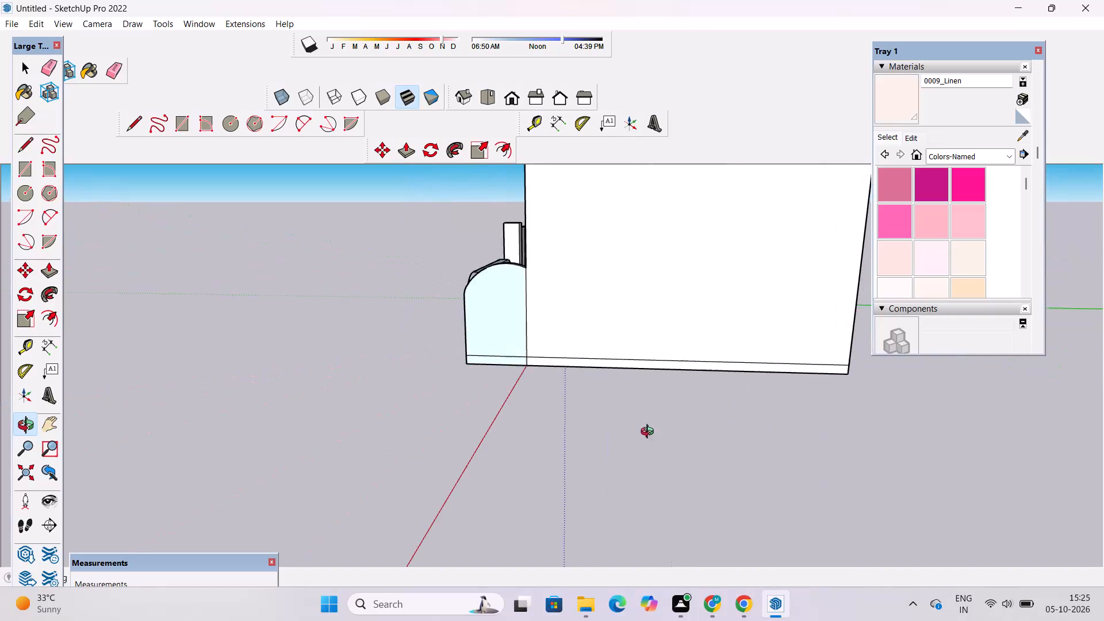
scroll(650, 426, down, 7)
drag(415, 446, 927, 393)
scroll(543, 287, up, 5)
drag(717, 352, 533, 405)
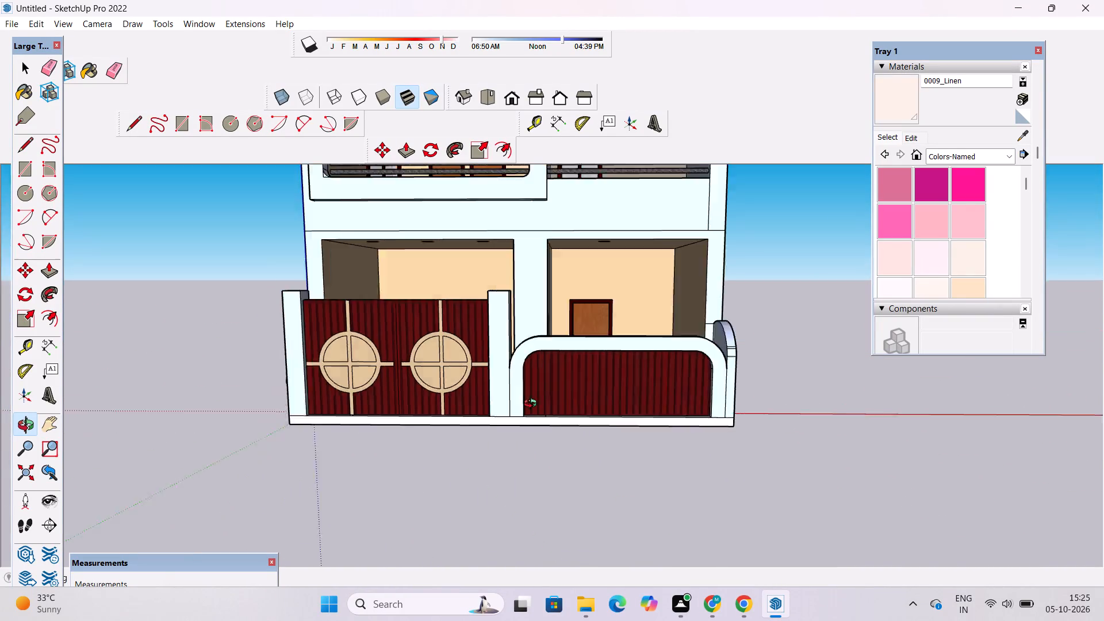
drag(533, 405, 222, 425)
scroll(499, 280, up, 15)
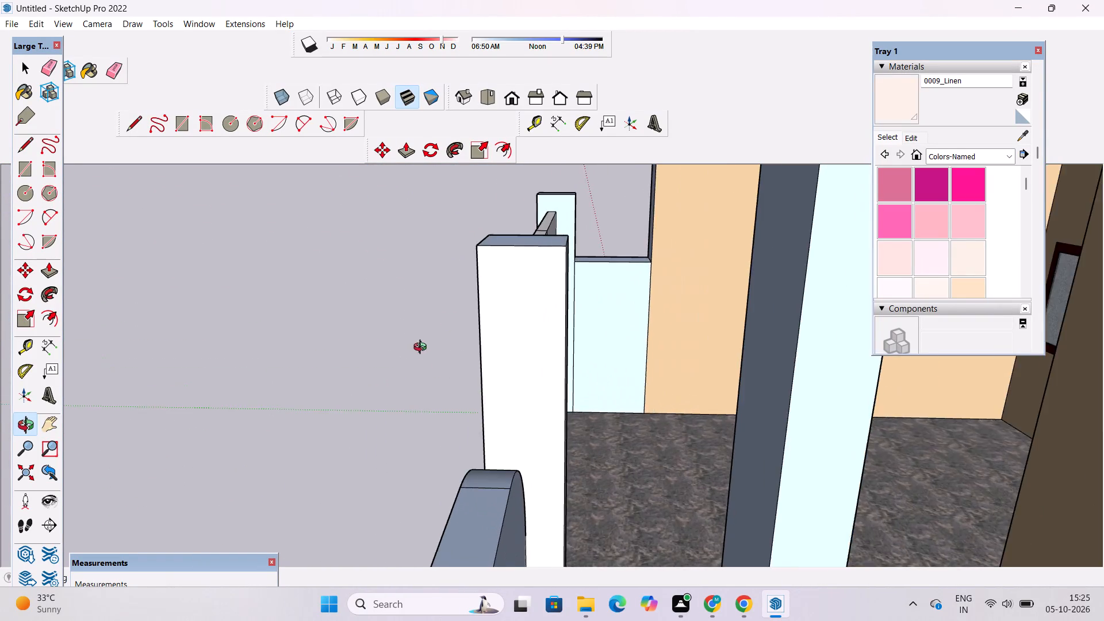
drag(420, 359, 1103, 293)
scroll(869, 254, down, 5)
drag(865, 323, 655, 346)
scroll(654, 345, down, 5)
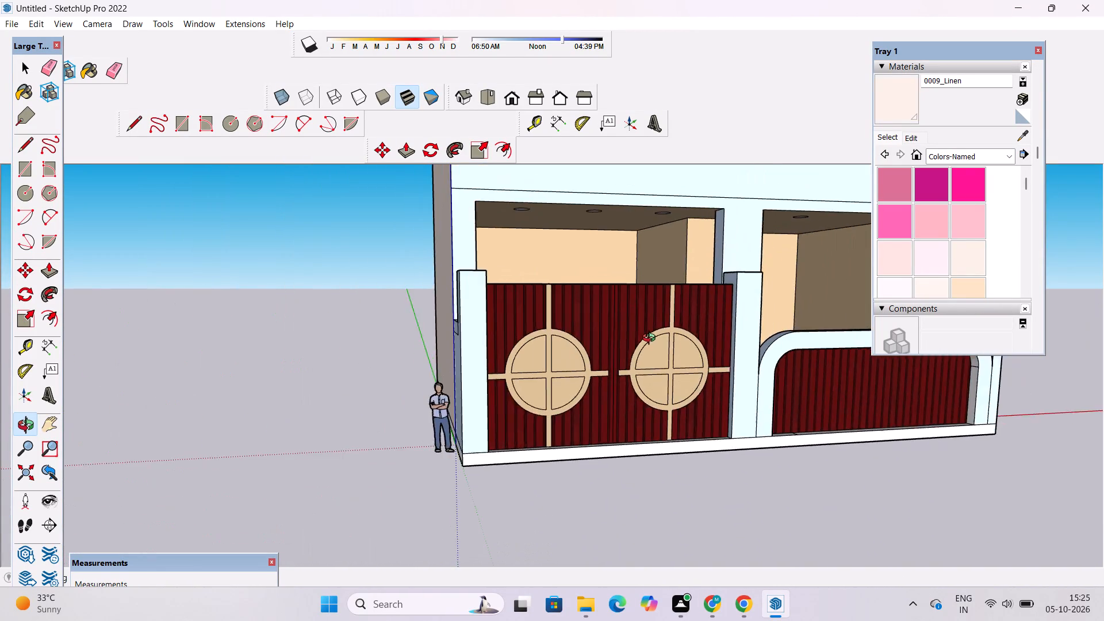
scroll(651, 339, down, 4)
drag(773, 412, 720, 371)
drag(695, 370, 635, 389)
Paint the front base strip below the gate and boundary wall with Brick Rough Dark from Brick, Cladding and Siding.
click(960, 156)
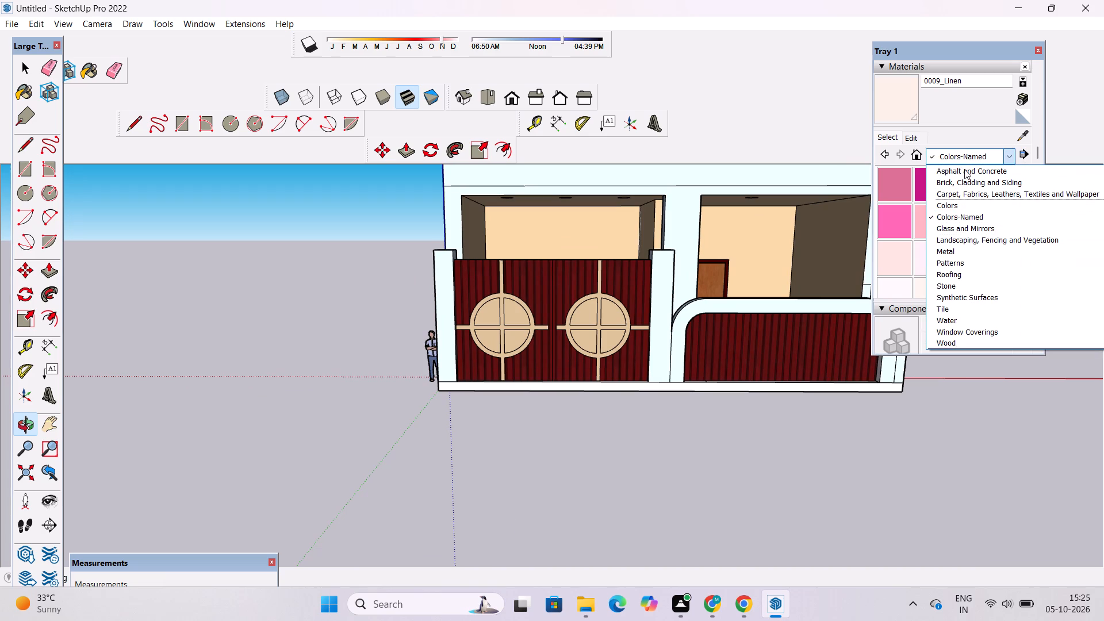
click(960, 181)
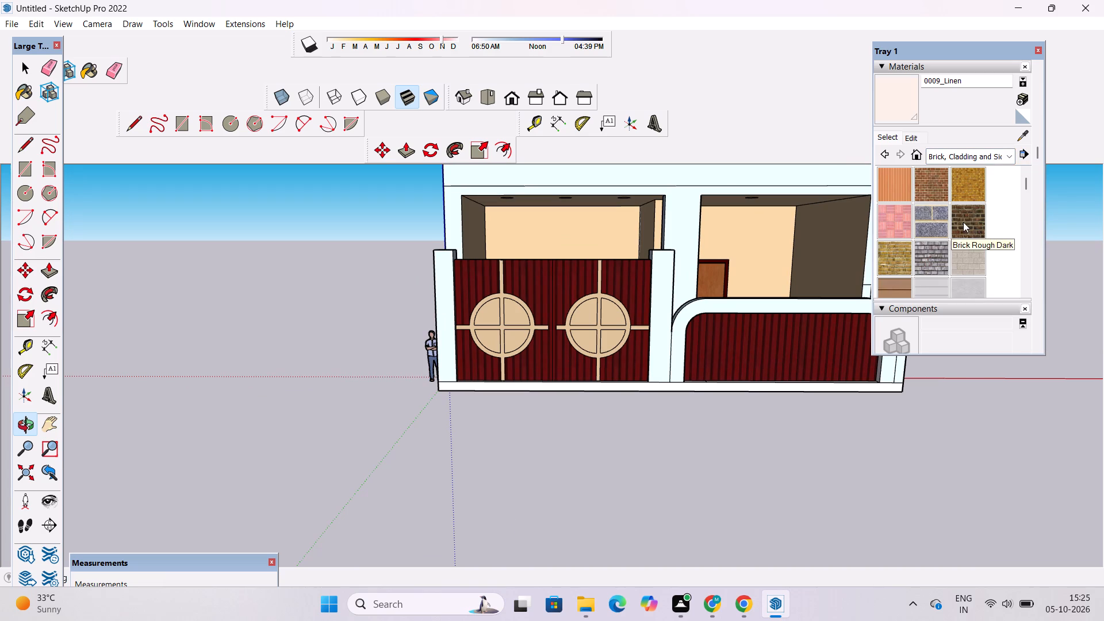
click(963, 222)
scroll(639, 477, up, 16)
click(734, 309)
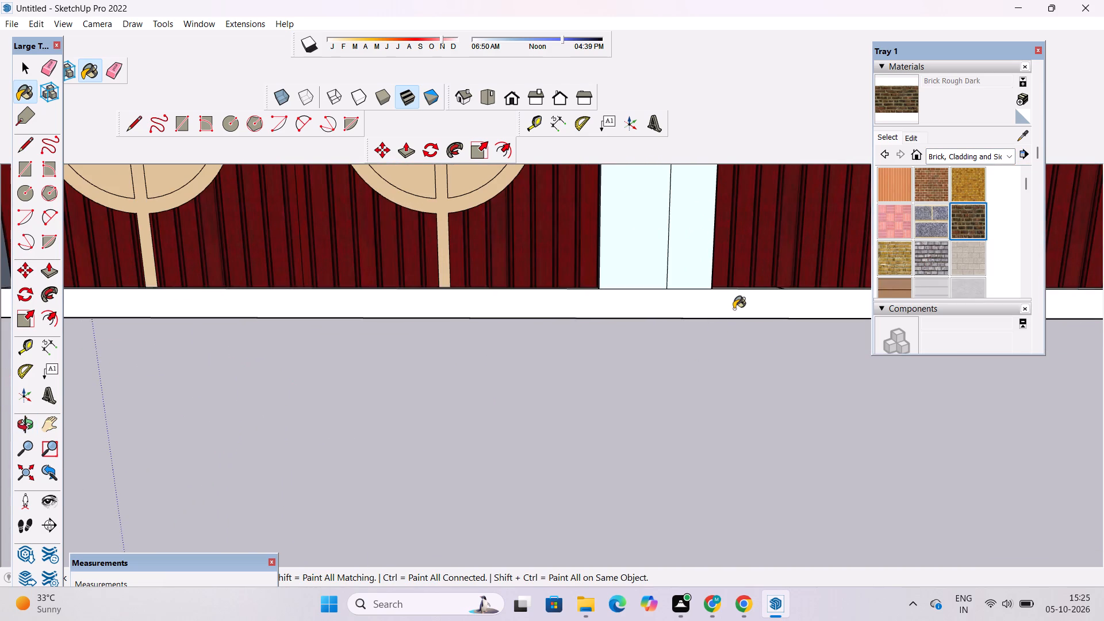
scroll(734, 273, up, 11)
scroll(598, 328, down, 20)
scroll(598, 328, down, 3)
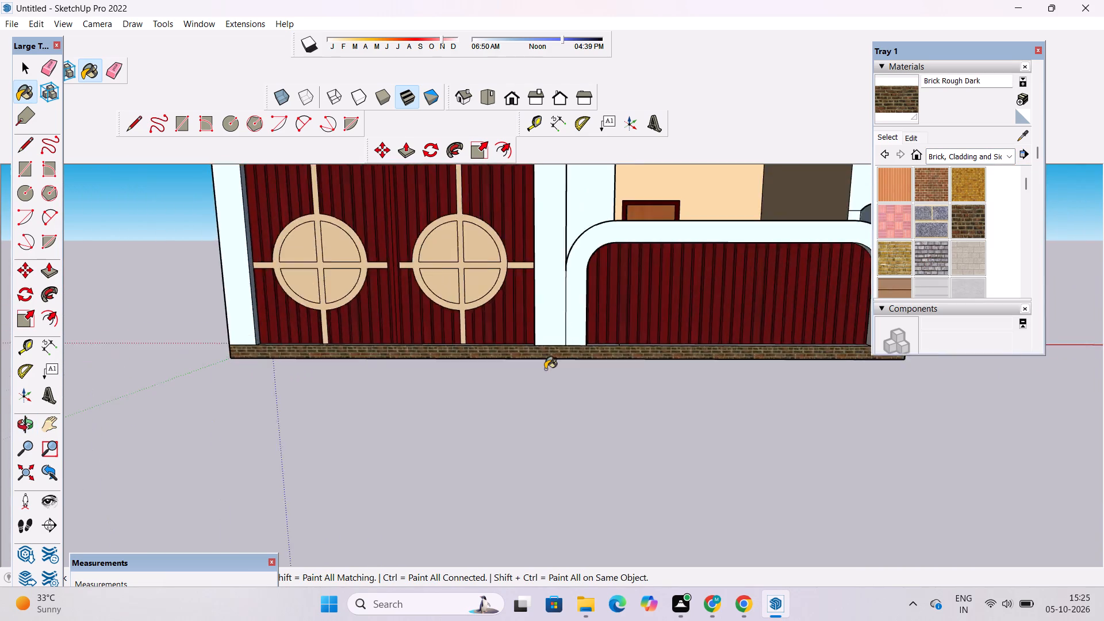
scroll(545, 369, down, 12)
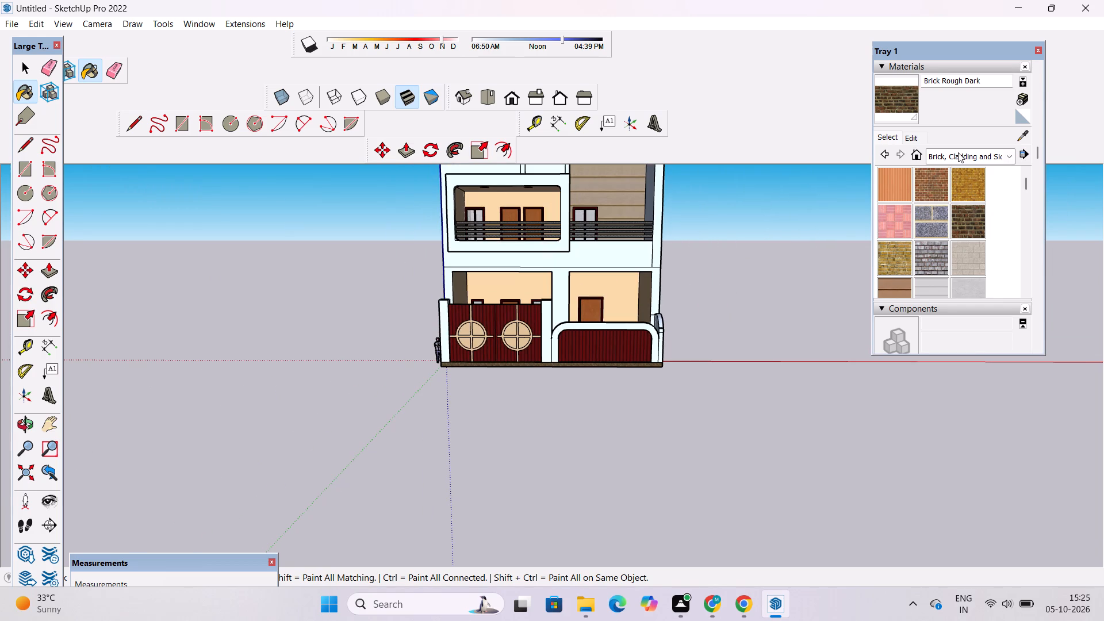
Paint the narrow ledge beneath the maroon boundary-wall panel with Stone Marble from the Stone materials.
click(958, 152)
click(948, 287)
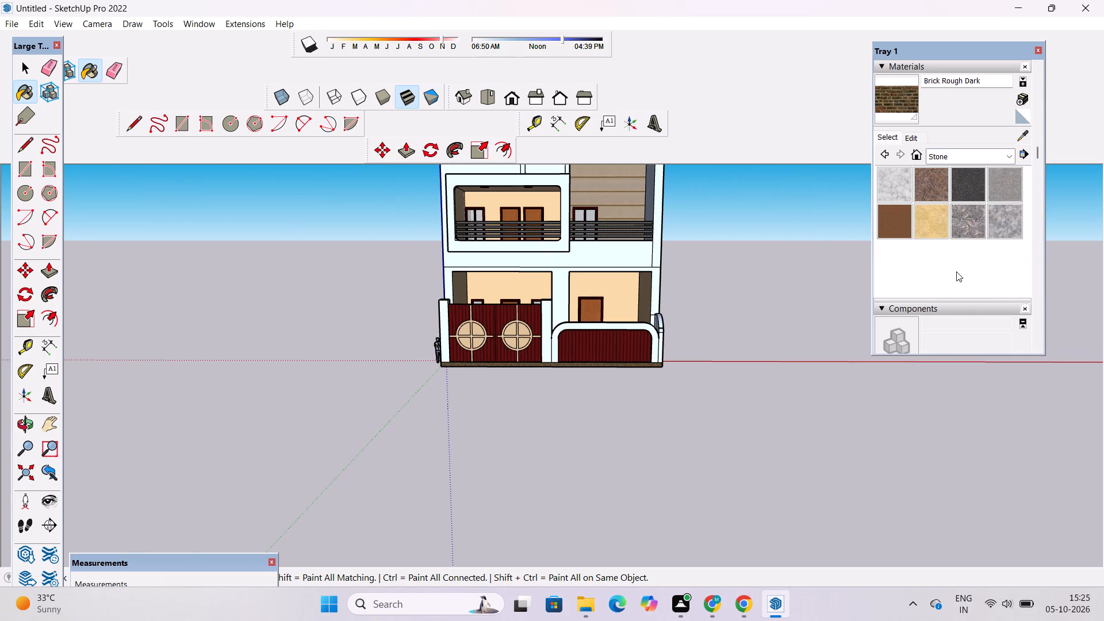
click(965, 224)
scroll(614, 325, up, 20)
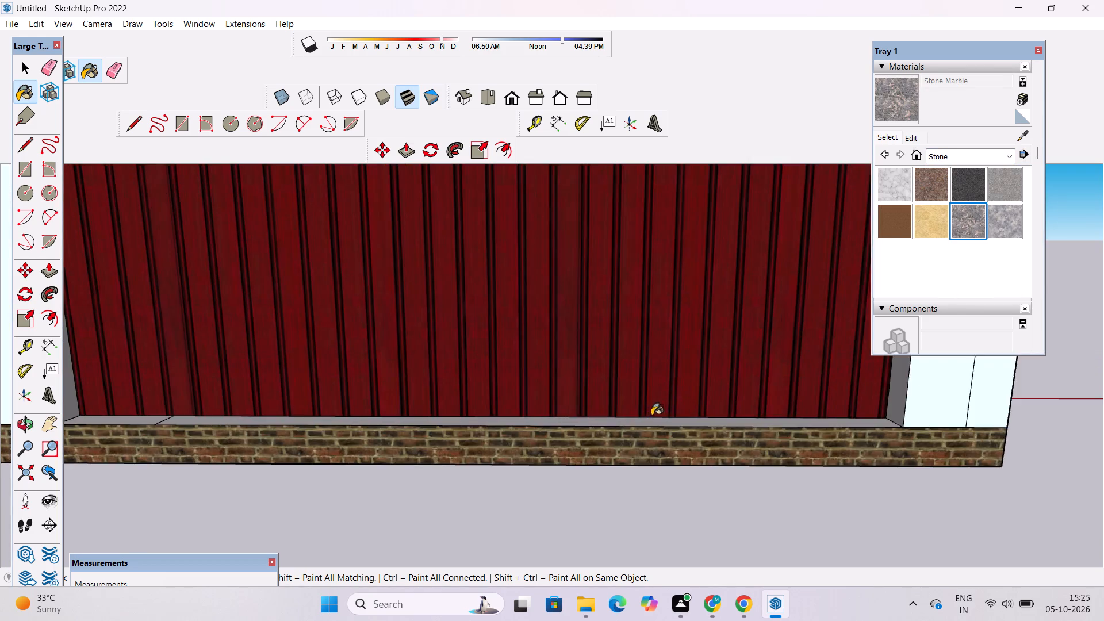
scroll(651, 416, up, 6)
click(697, 427)
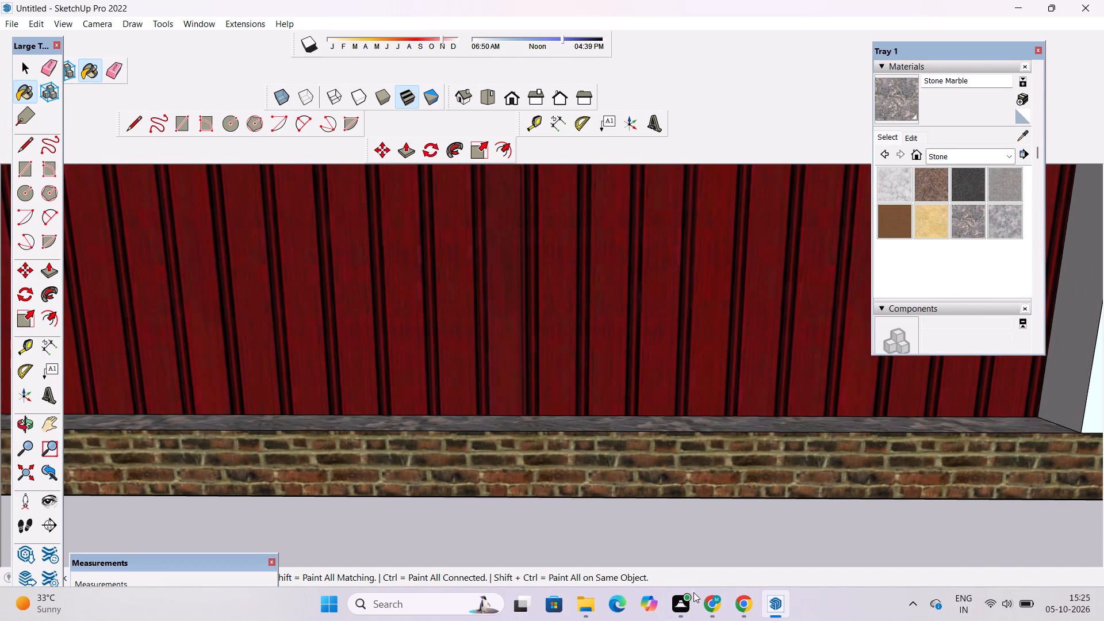
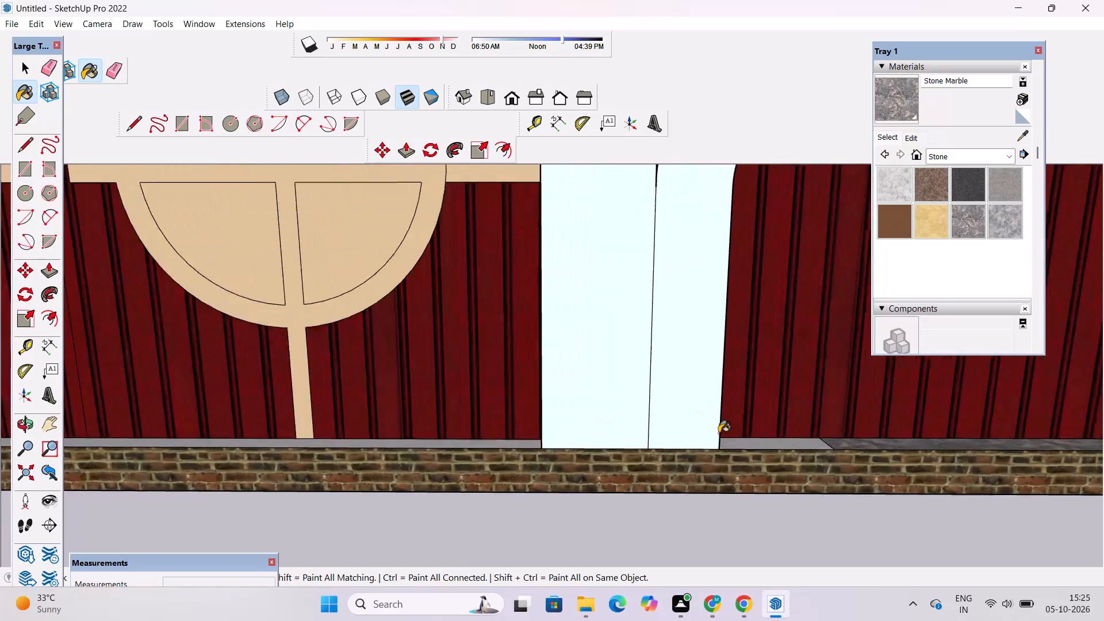
Paint the ledge strips on both sides of the middle gate pillar, above the front brick plinth, with Stone Marble.
click(798, 447)
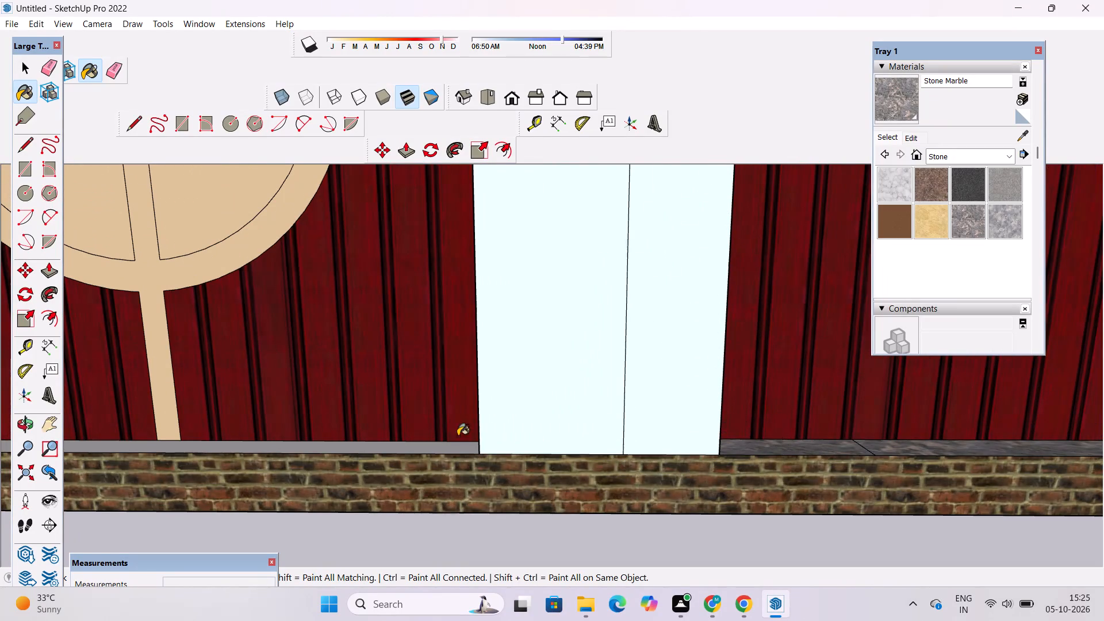
click(418, 450)
scroll(747, 503, down, 14)
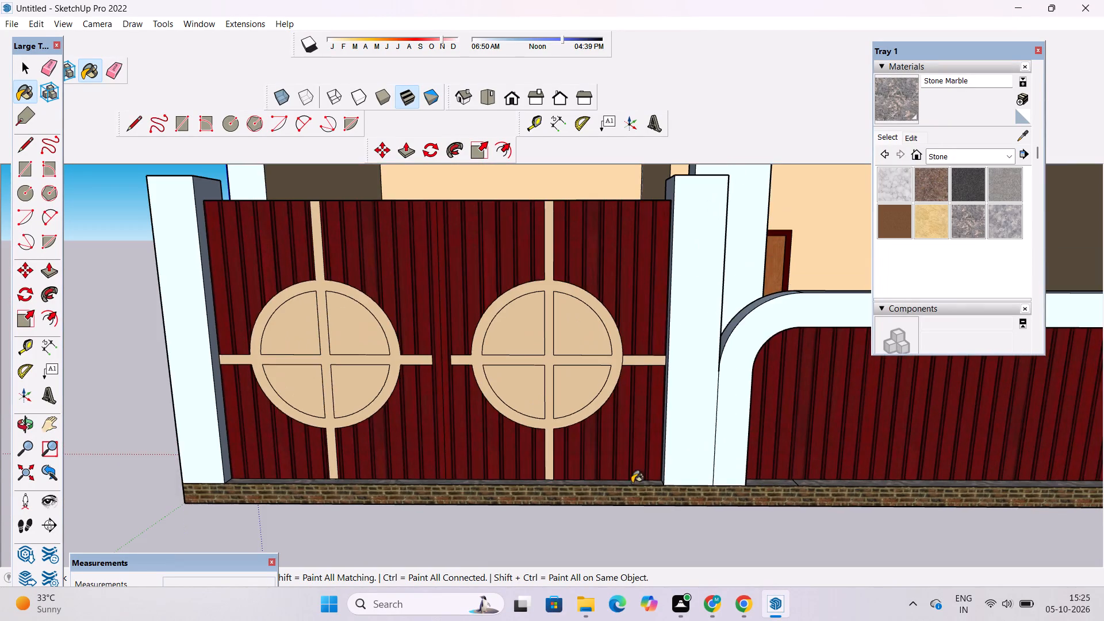
scroll(265, 451, down, 4)
key(space)
Paint the plinth band along the gate-side flank of the house with Brick Rough Dark, including the part under the corner pillar.
key(o)
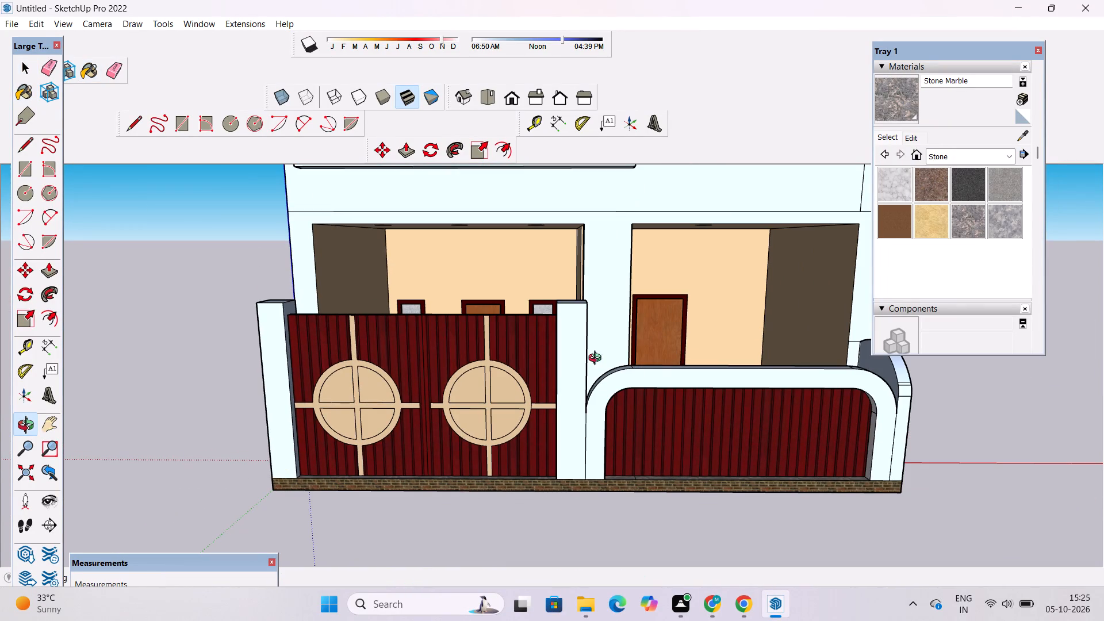
scroll(605, 345, down, 5)
shift+drag(655, 369, 558, 377)
drag(562, 388, 792, 369)
scroll(728, 333, down, 5)
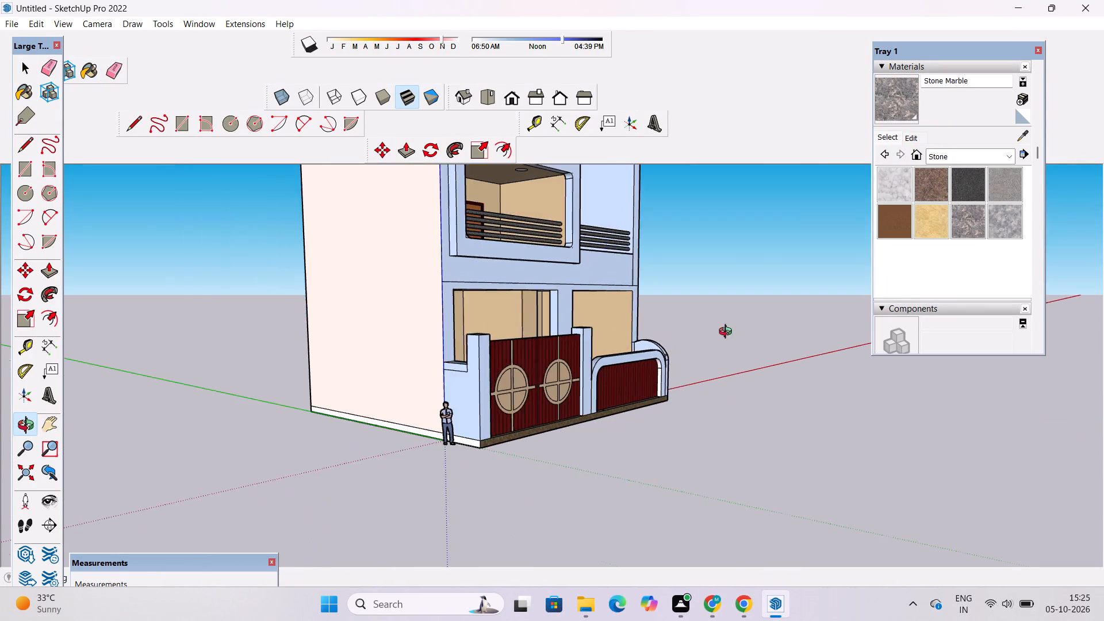
drag(742, 348, 628, 320)
drag(463, 400, 532, 401)
scroll(509, 338, up, 10)
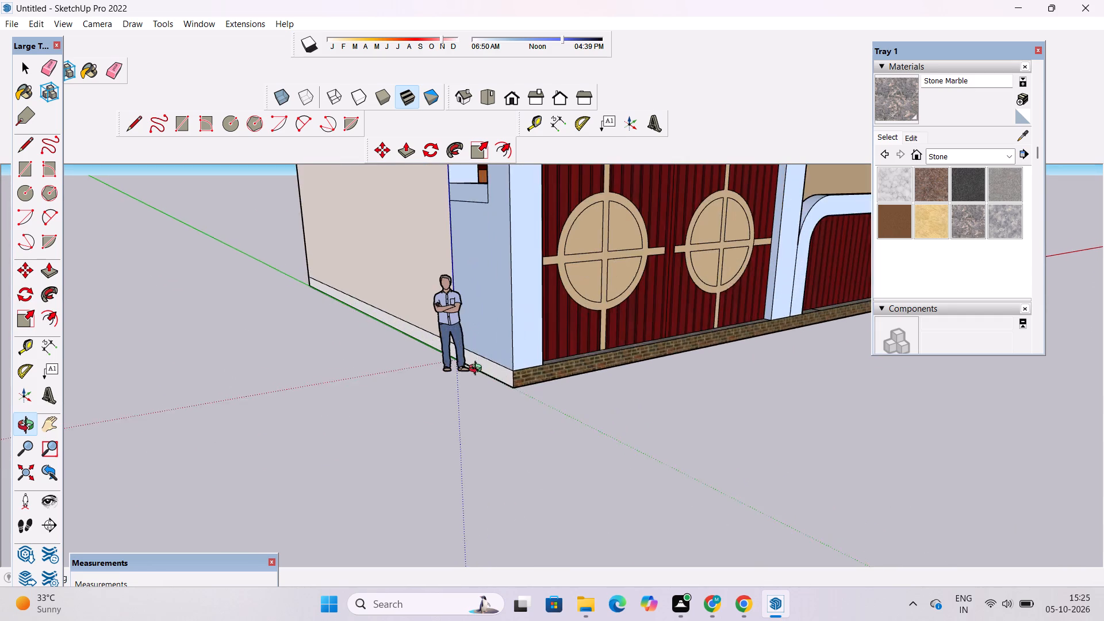
drag(477, 375, 489, 409)
drag(501, 386, 547, 351)
shift+drag(546, 352, 523, 402)
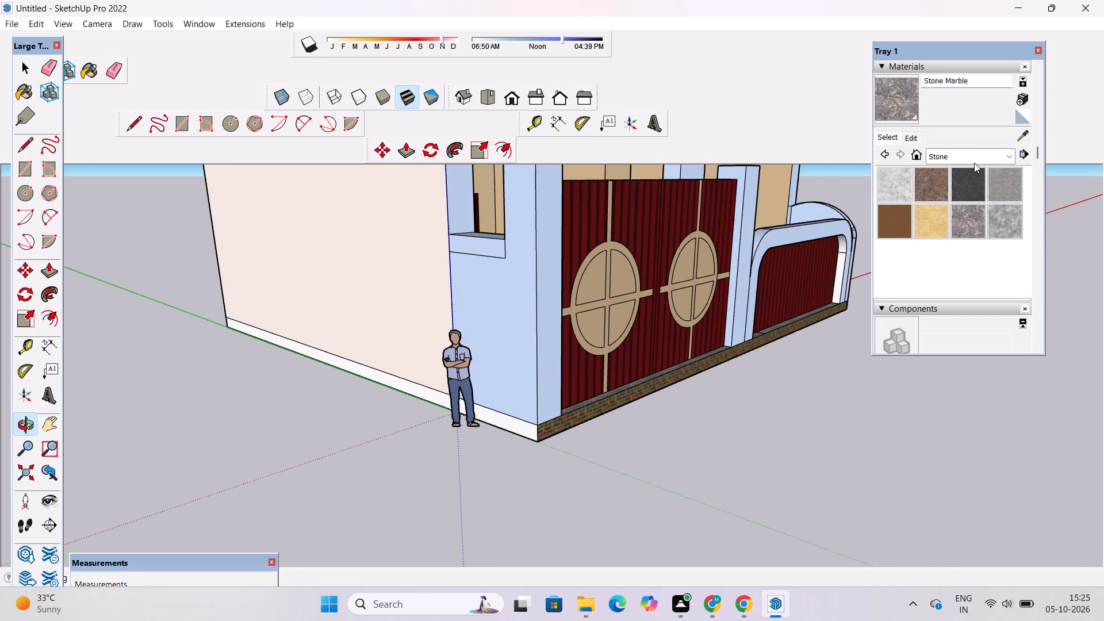
click(974, 163)
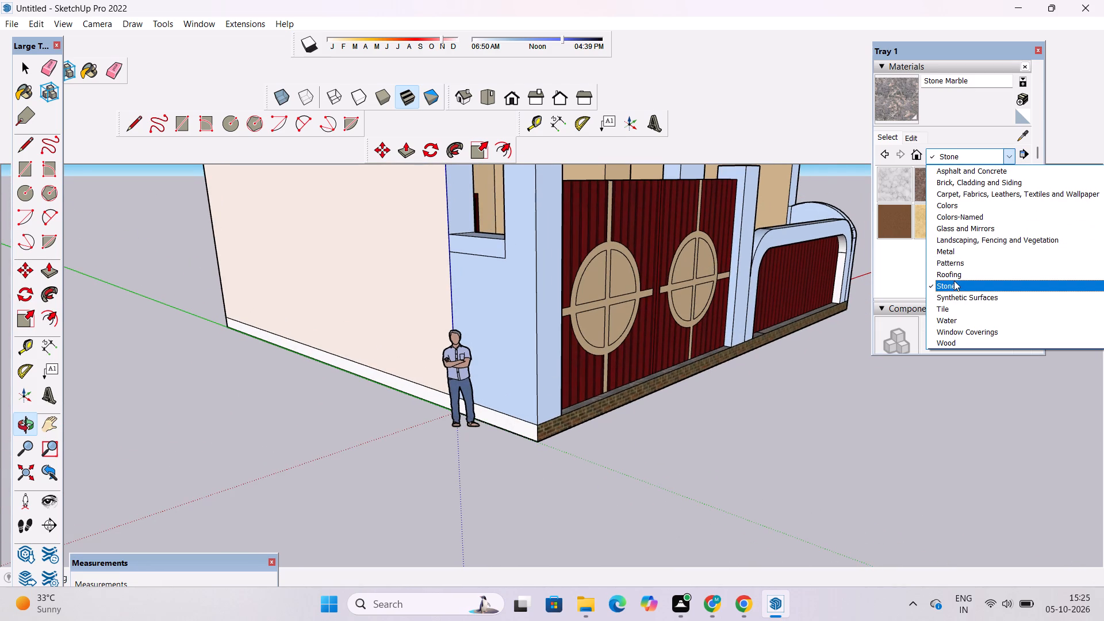
click(960, 180)
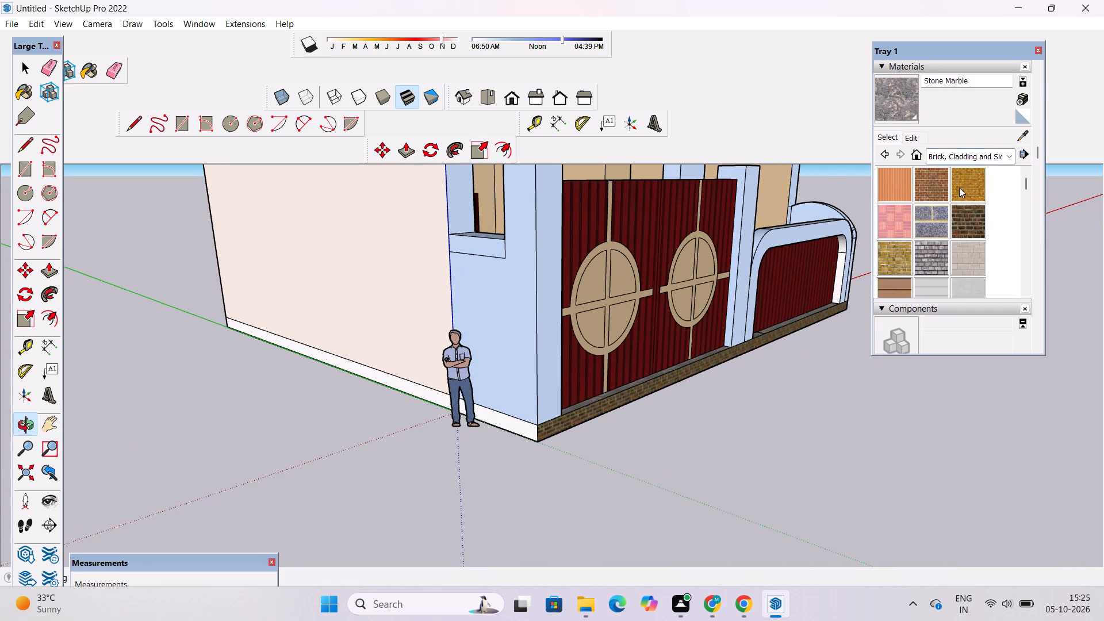
click(966, 231)
scroll(558, 444, up, 7)
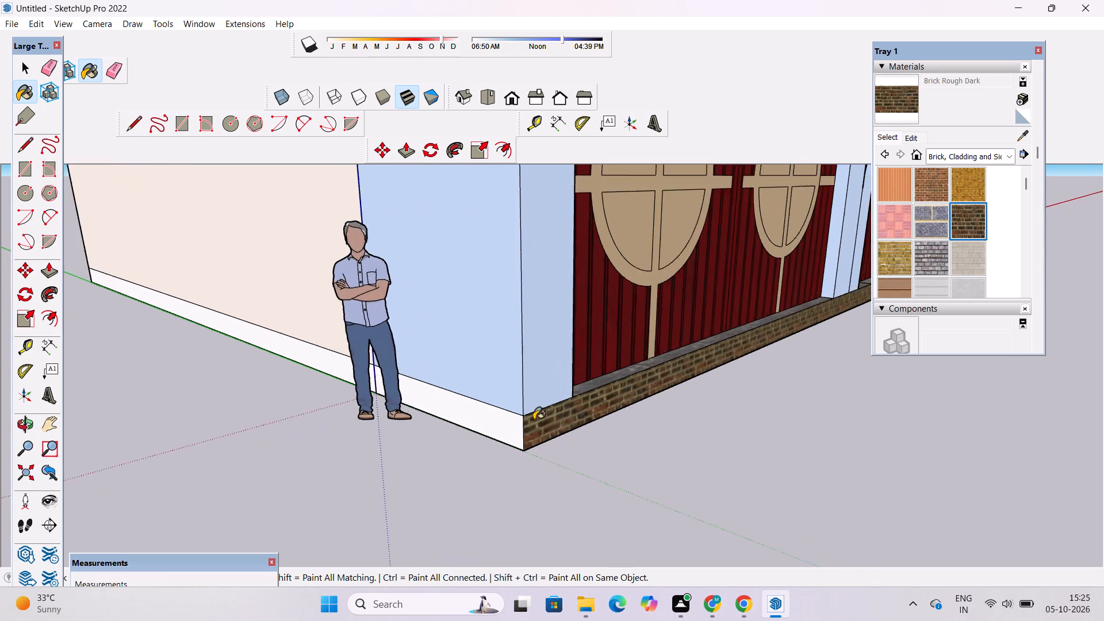
scroll(534, 420, up, 2)
click(508, 434)
click(301, 358)
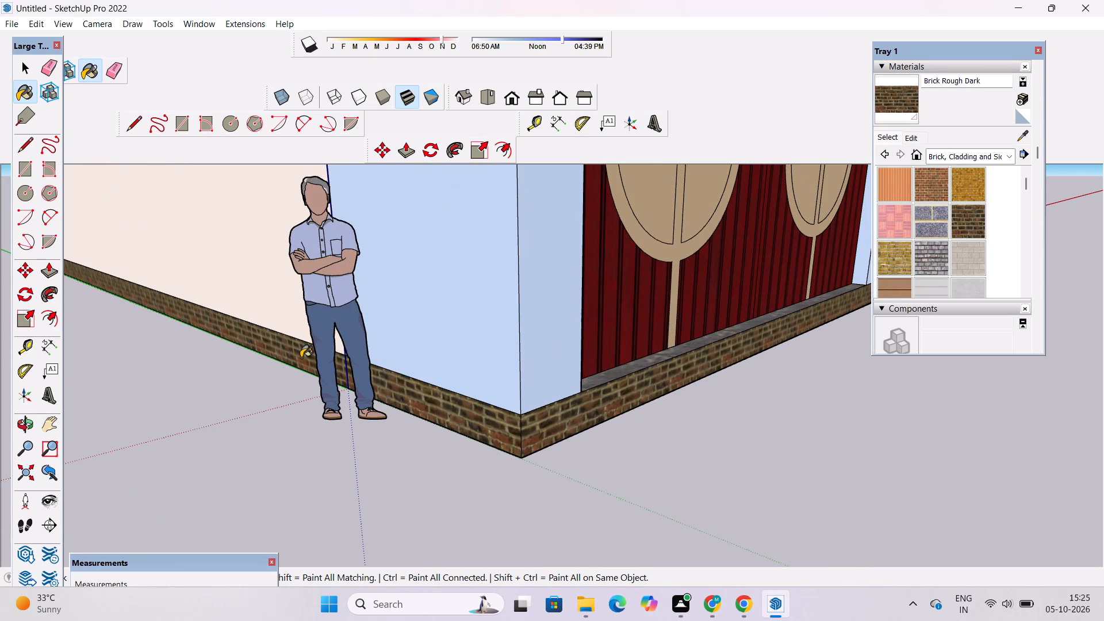
Paint the plinth band on the opposite flank, including the part under the arched boundary wall, with Brick Rough Dark.
key(o)
scroll(300, 305, down, 11)
drag(627, 326, 409, 347)
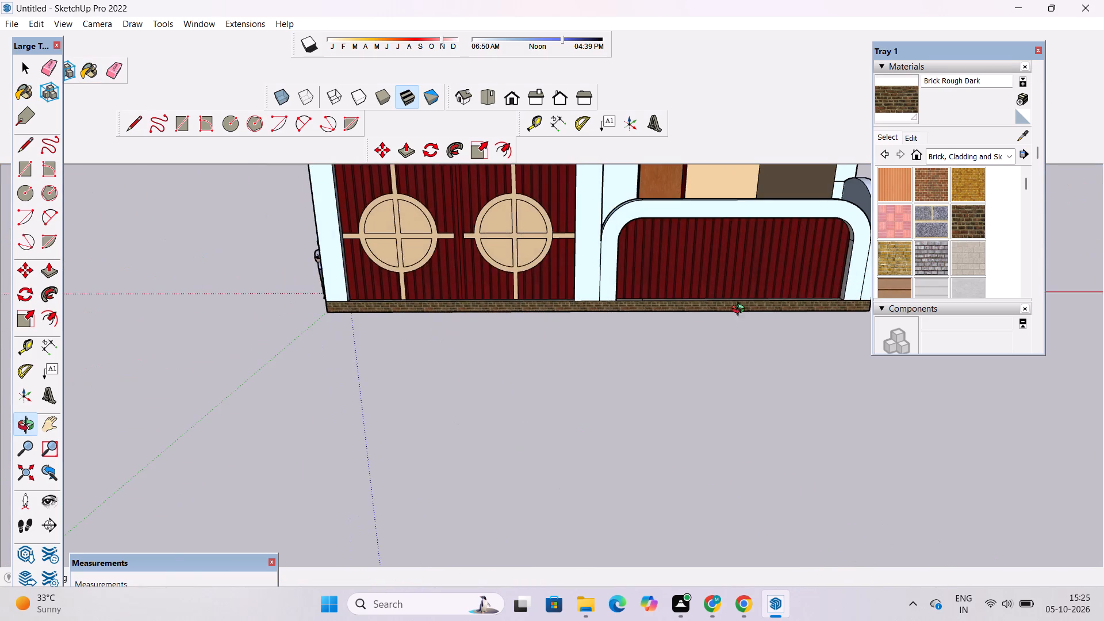
shift+drag(821, 294, 704, 343)
drag(714, 354, 471, 308)
scroll(780, 361, up, 2)
shift+drag(784, 363, 628, 338)
drag(668, 363, 603, 369)
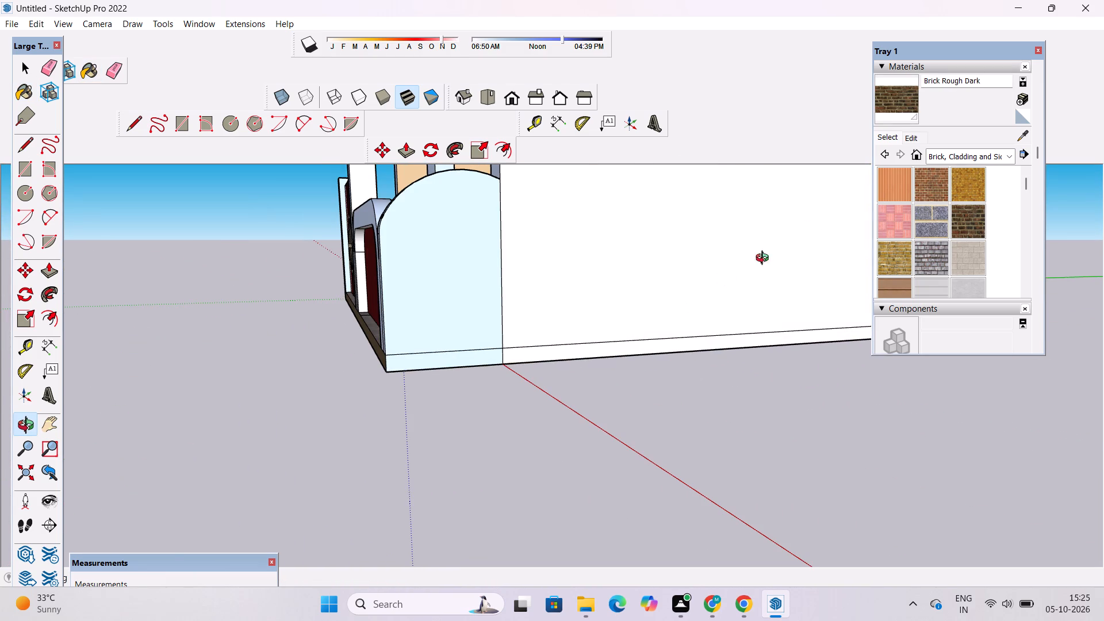
click(895, 99)
click(653, 350)
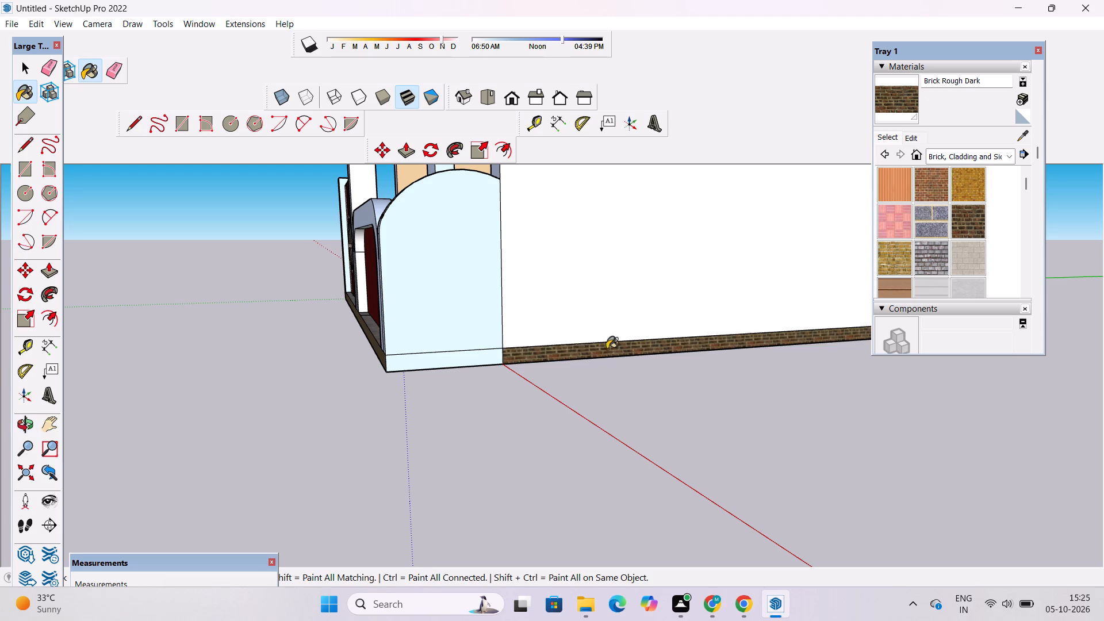
click(493, 357)
Examine the painted house from the side, front and above to check the plinth and facade materials.
key(o)
scroll(481, 356, down, 6)
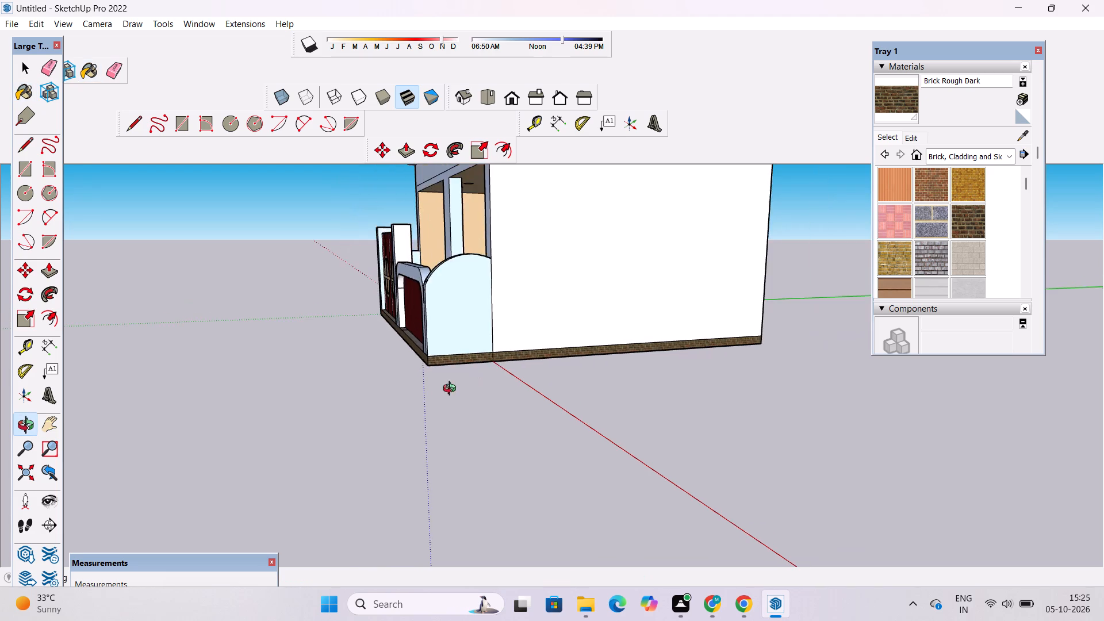
drag(444, 390, 657, 410)
scroll(682, 384, down, 5)
drag(672, 338, 815, 302)
scroll(777, 302, down, 7)
shift+drag(766, 304, 785, 293)
drag(776, 301, 753, 362)
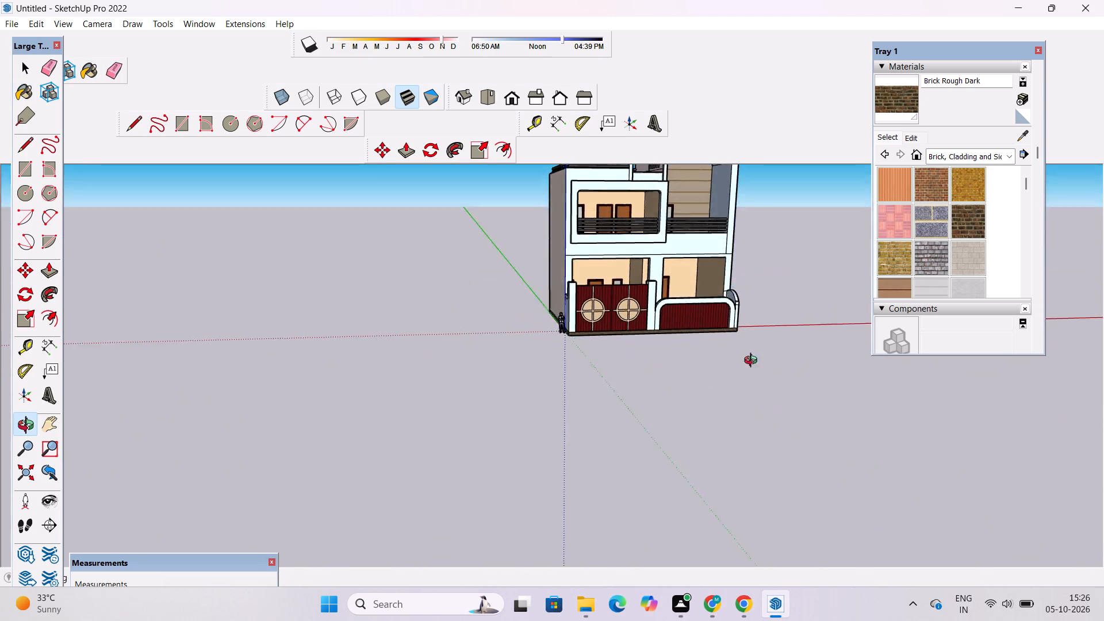
drag(753, 362, 736, 378)
scroll(724, 300, down, 5)
shift+drag(761, 269, 681, 370)
shift+scroll(589, 255, up, 5)
drag(662, 316, 647, 285)
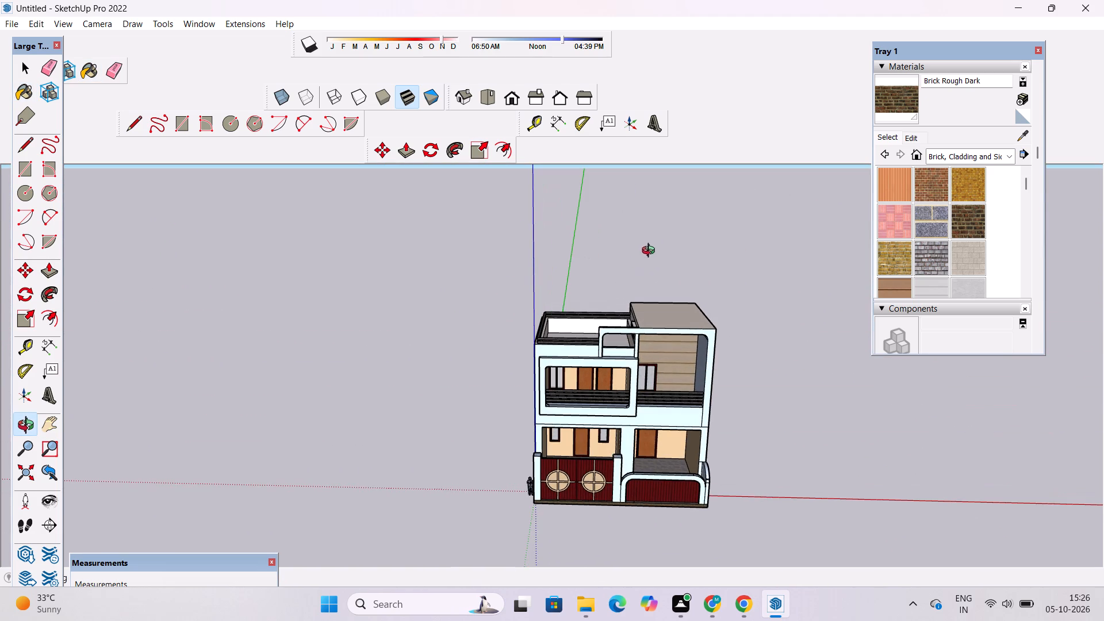
scroll(669, 258, down, 5)
shift+drag(667, 268, 675, 294)
drag(703, 359, 646, 304)
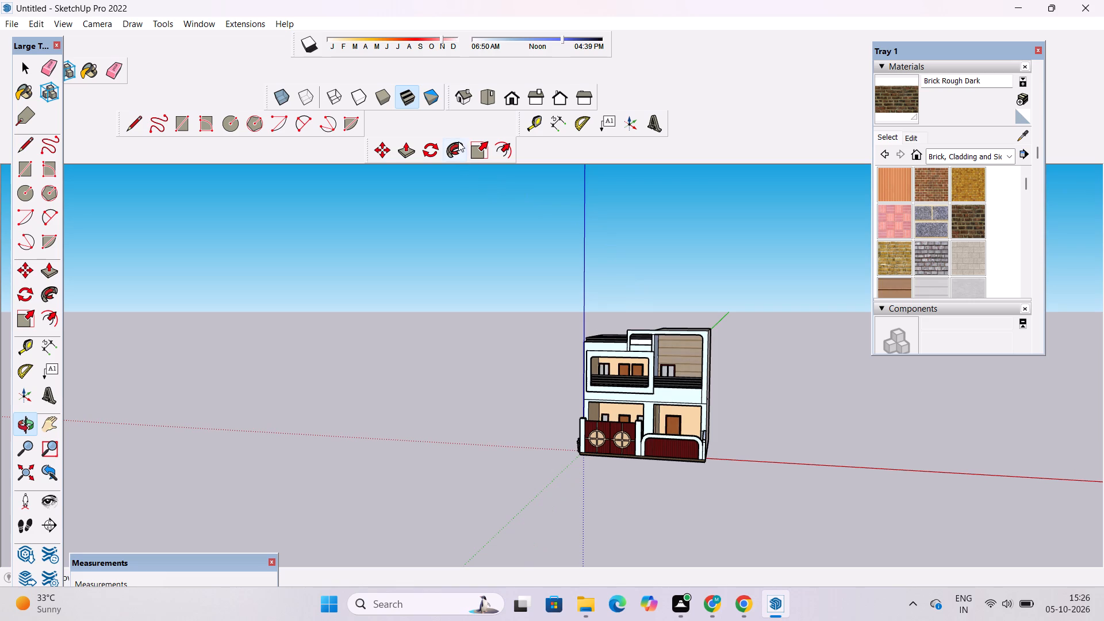
Show the whole facade of the house starting from the standard Front view, with Tray 1 closed.
click(509, 101)
scroll(590, 297, down, 5)
shift+drag(596, 306, 601, 324)
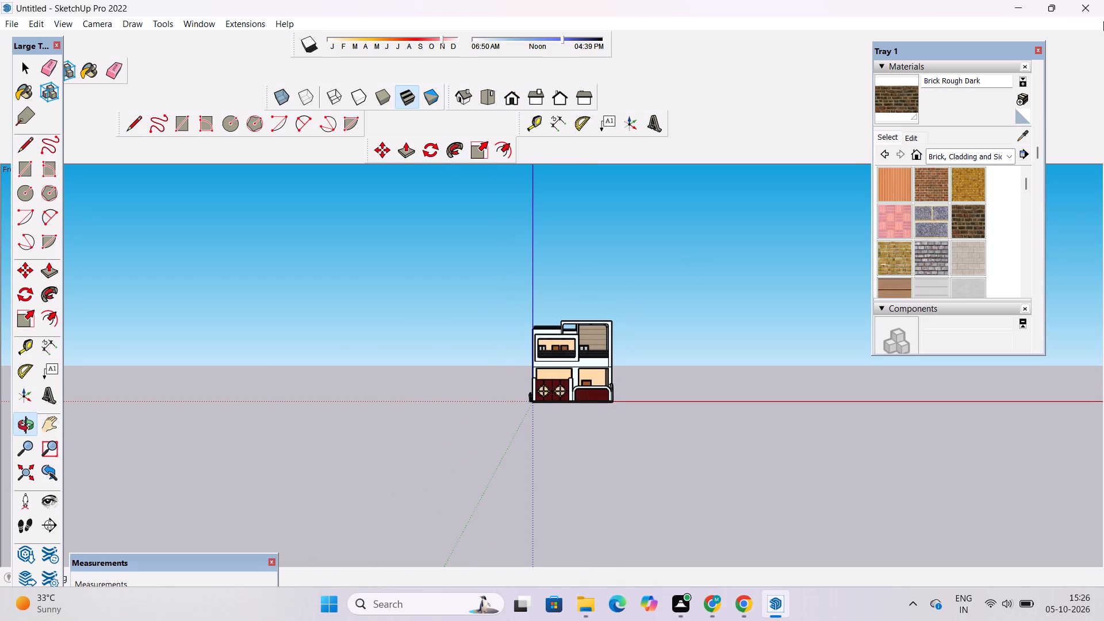
click(1041, 47)
scroll(639, 342, up, 9)
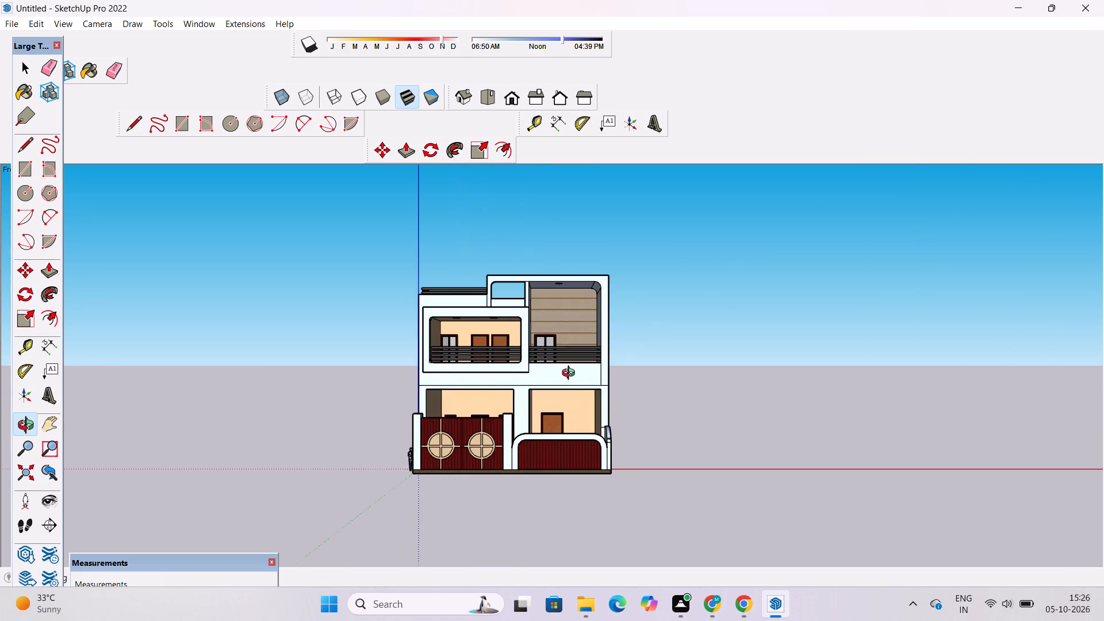
shift+drag(570, 373, 576, 330)
drag(583, 359, 585, 412)
scroll(582, 409, up, 9)
shift+drag(542, 393, 628, 394)
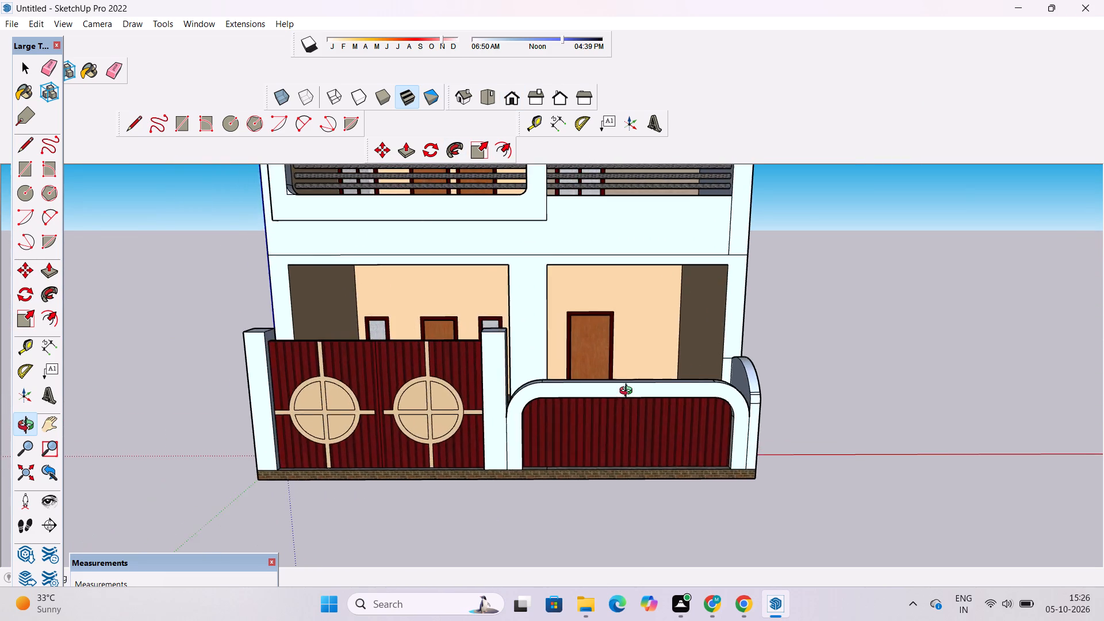
scroll(628, 392, down, 5)
shift+drag(631, 374, 653, 409)
scroll(651, 397, down, 5)
drag(647, 401, 632, 360)
key(space)
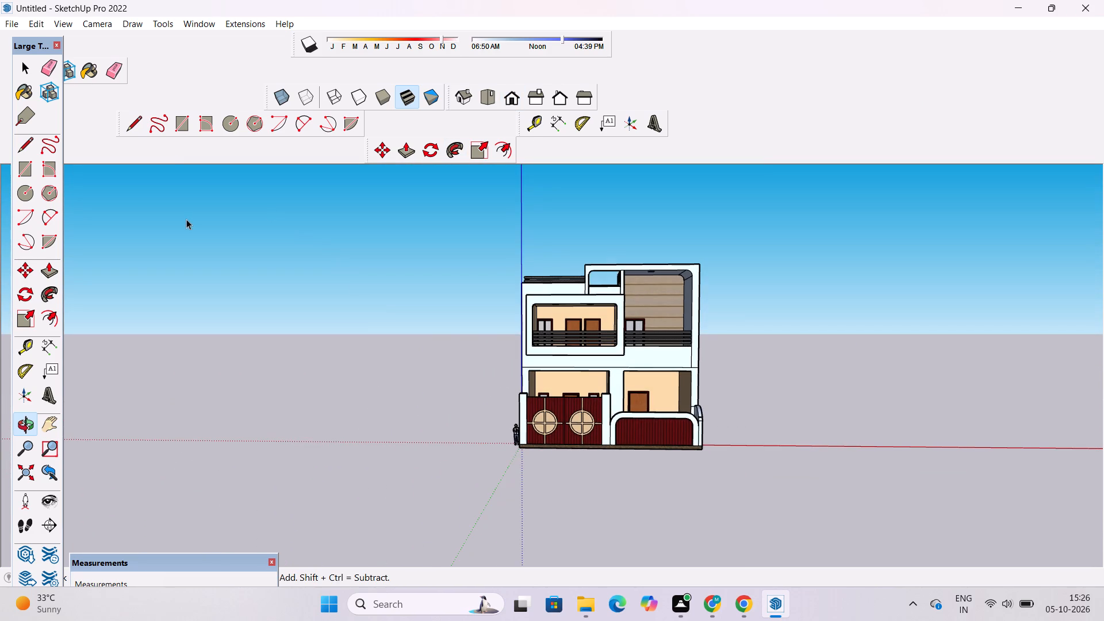
Save the model in the Downloads folder as TWO FLOORS HOUSE, in SketchUp Models (*.skp) format.
key(ctrl+s)
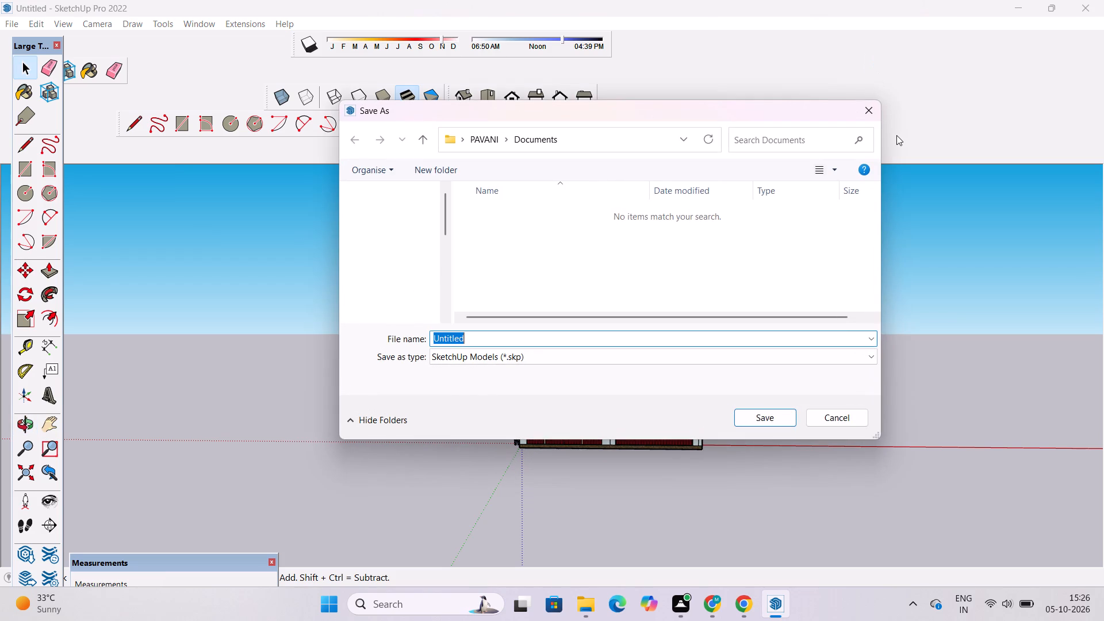
click(493, 335)
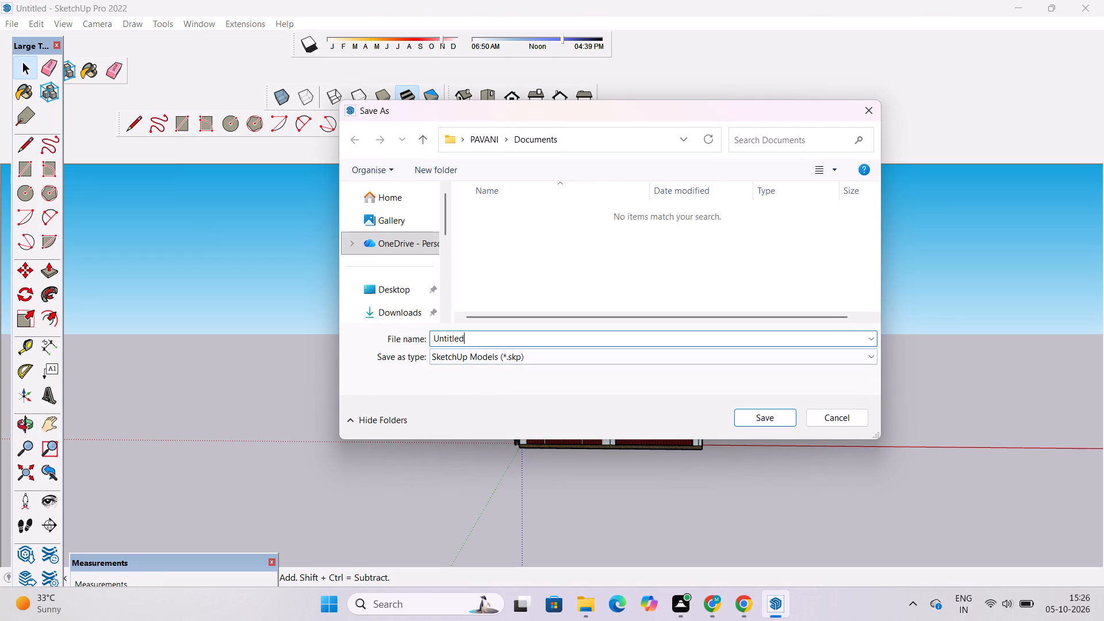
key(BackSpace)
key(BackSpace)
key(BackSpace)
key(BackSpace)
key(BackSpace)
key(BackSpace)
key(BackSpace)
key(BackSpace)
key(BackSpace)
key(BackSpace)
key(BackSpace)
key(BackSpace)
key(BackSpace)
key(BackSpace)
key(BackSpace)
key(BackSpace)
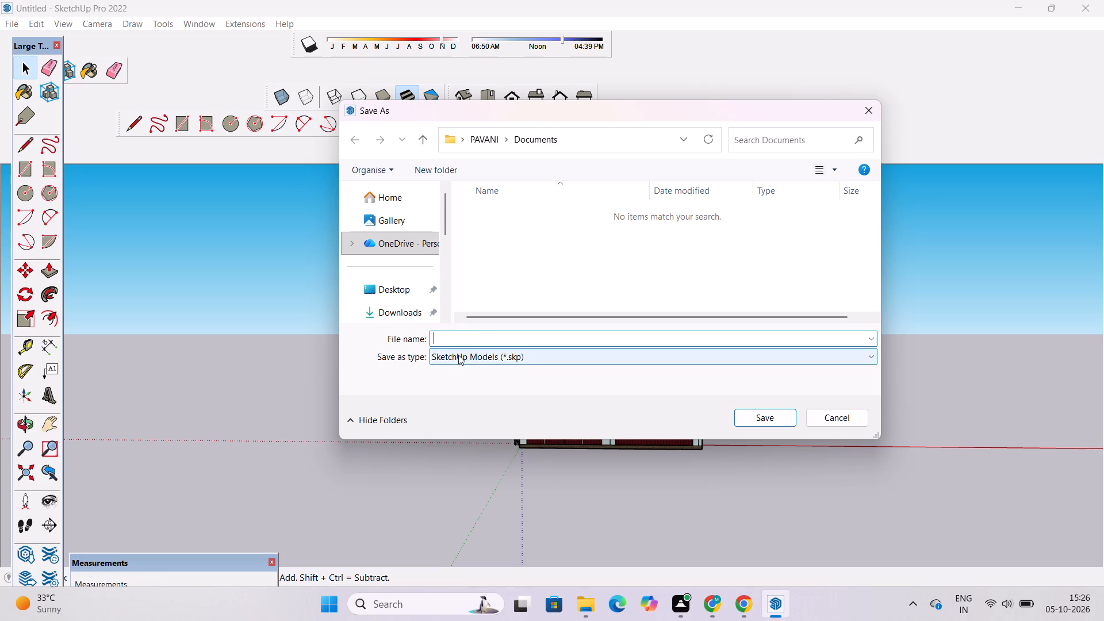
text(TE)
key(BackSpace)
text(WO)
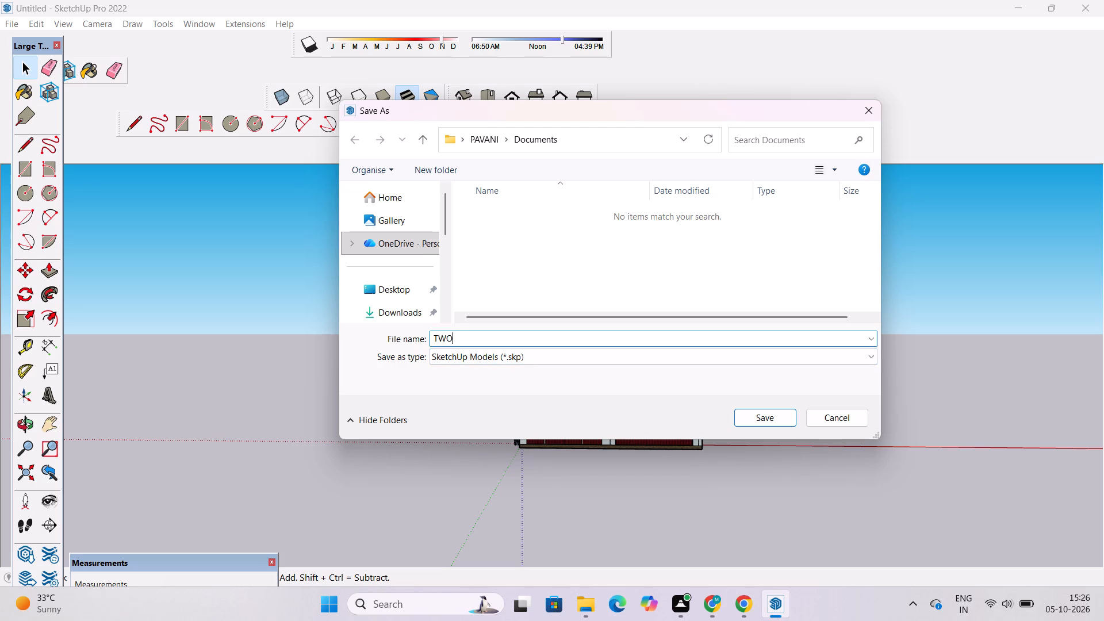
key(space)
text(FL)
text(OOR)
key(space)
key(h)
key(BackSpace)
key(BackSpace)
text(S HI)
key(BackSpace)
text(OUD)
key(BackSpace)
text(SE)
double_click(393, 314)
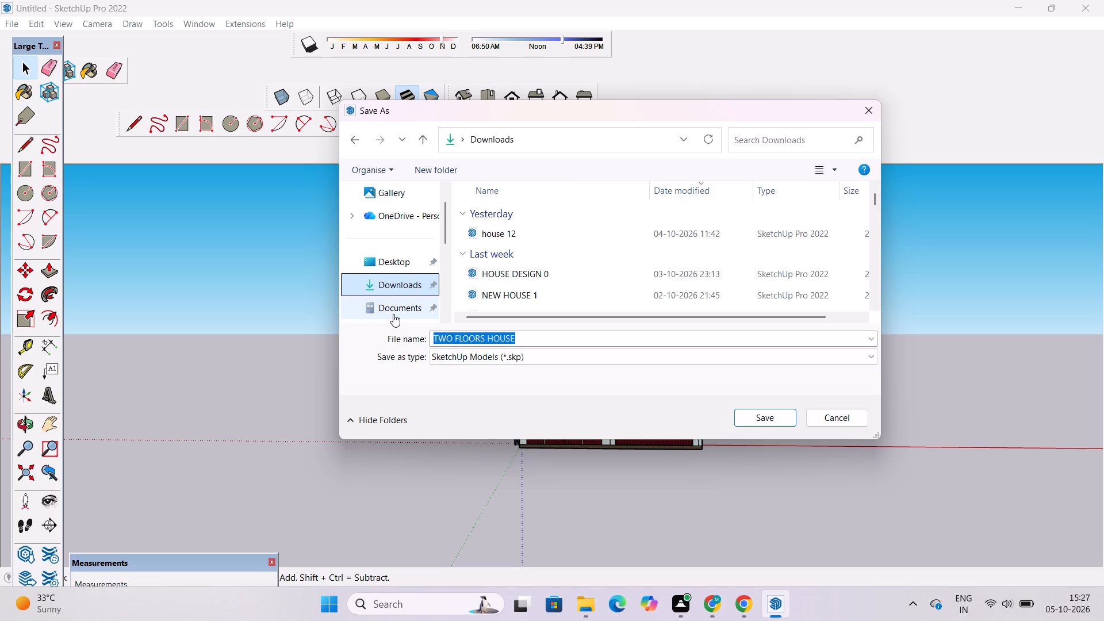
click(769, 423)
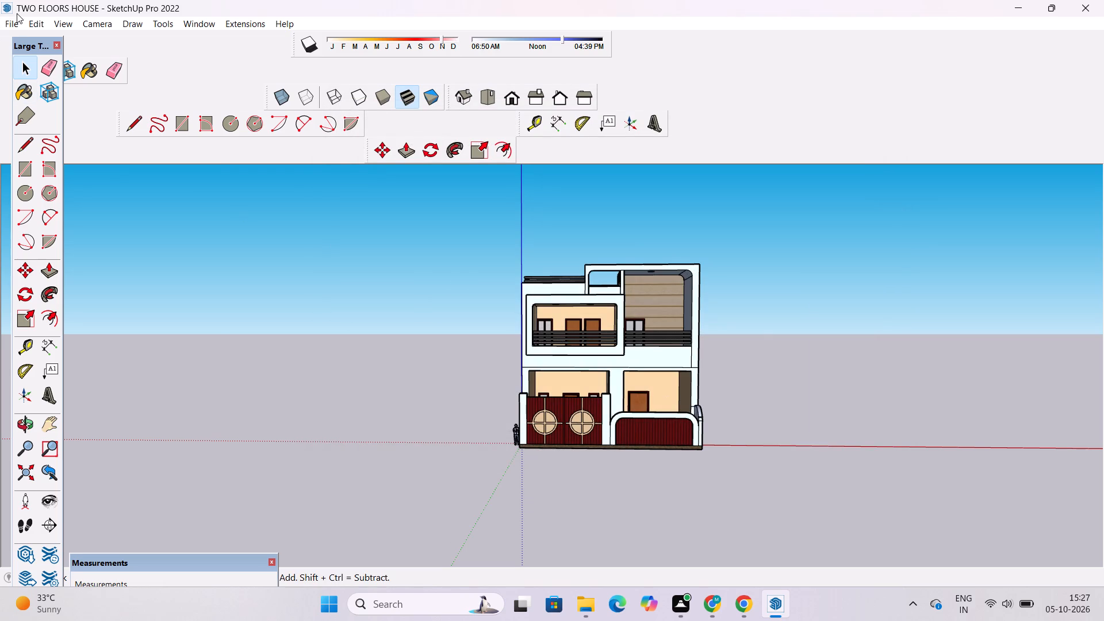
Export the current view as a 2D graphic PDF named TWO FLOORS HOUSE PDF in the Downloads folder.
click(13, 25)
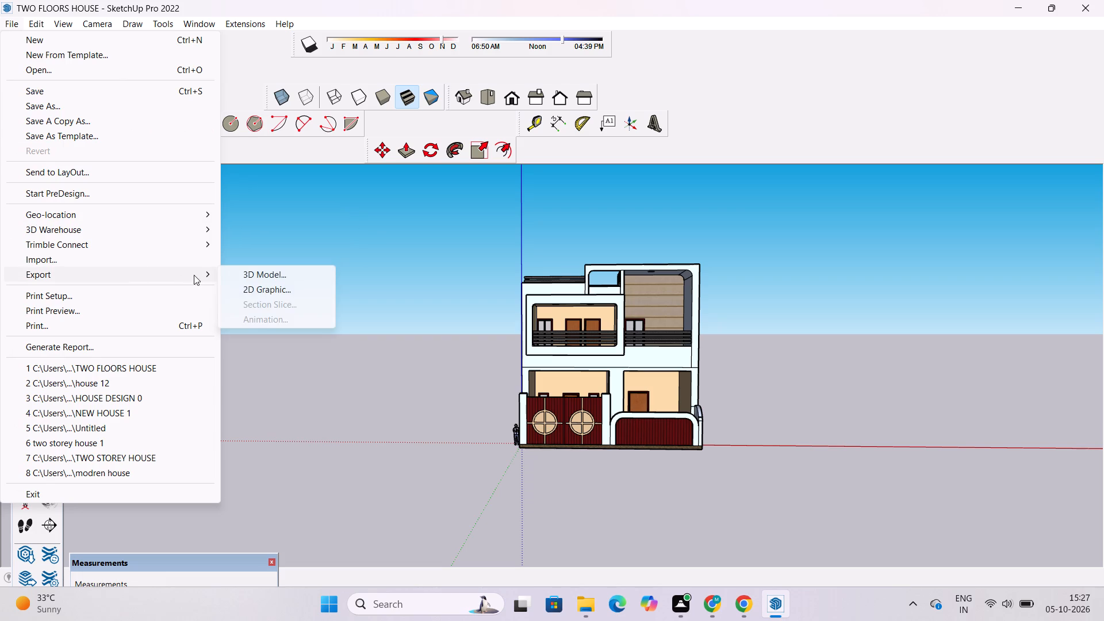
click(263, 291)
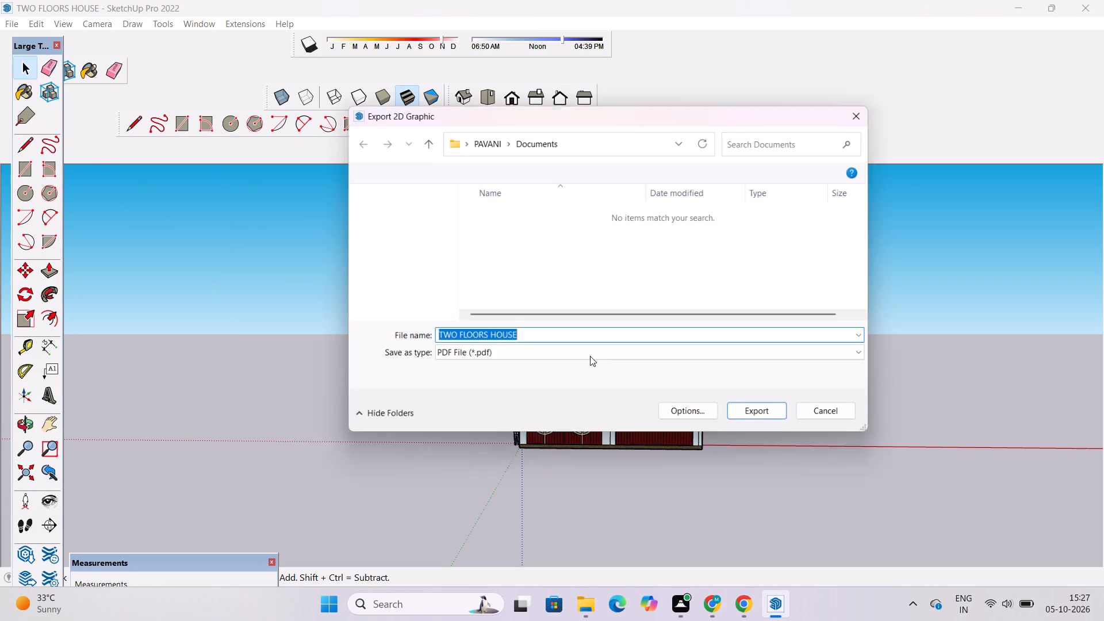
click(417, 313)
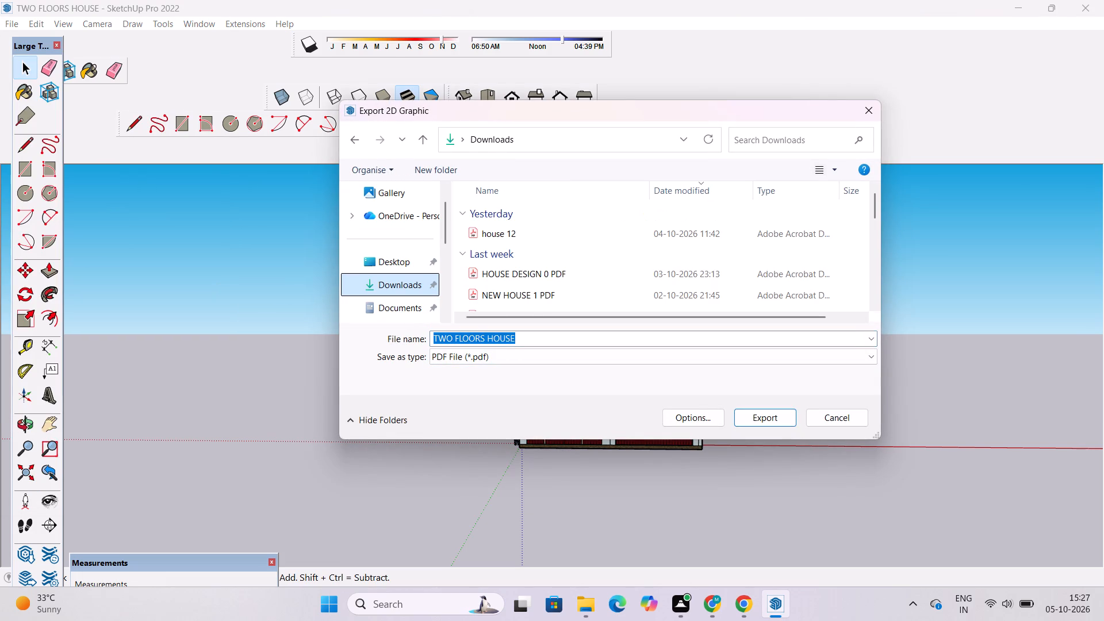
double_click(519, 342)
click(521, 338)
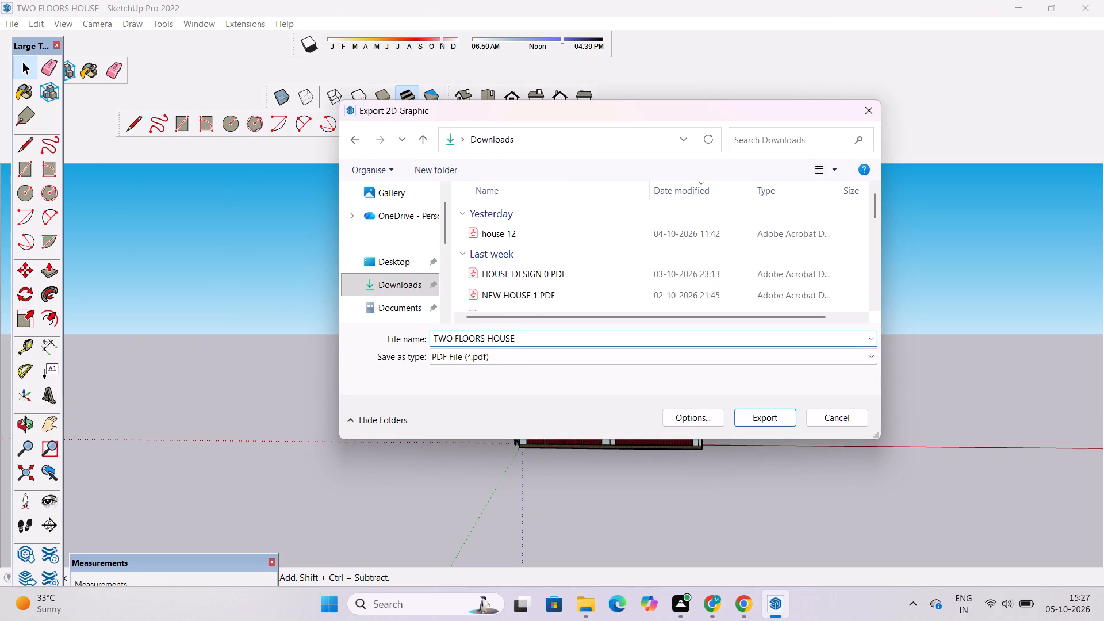
key(space)
text(PDF)
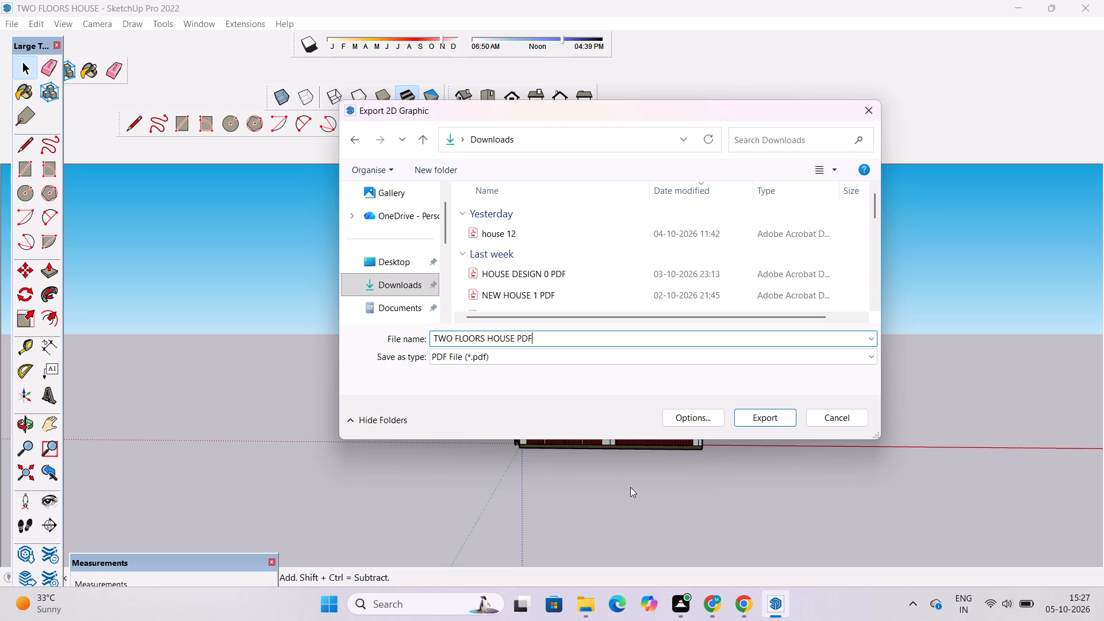
click(767, 422)
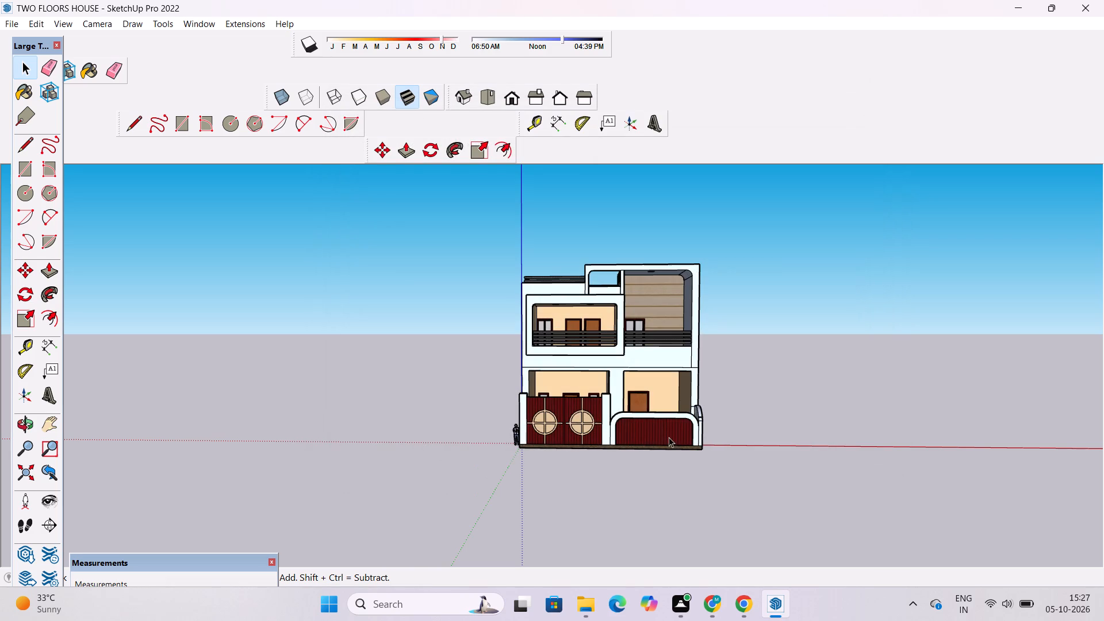